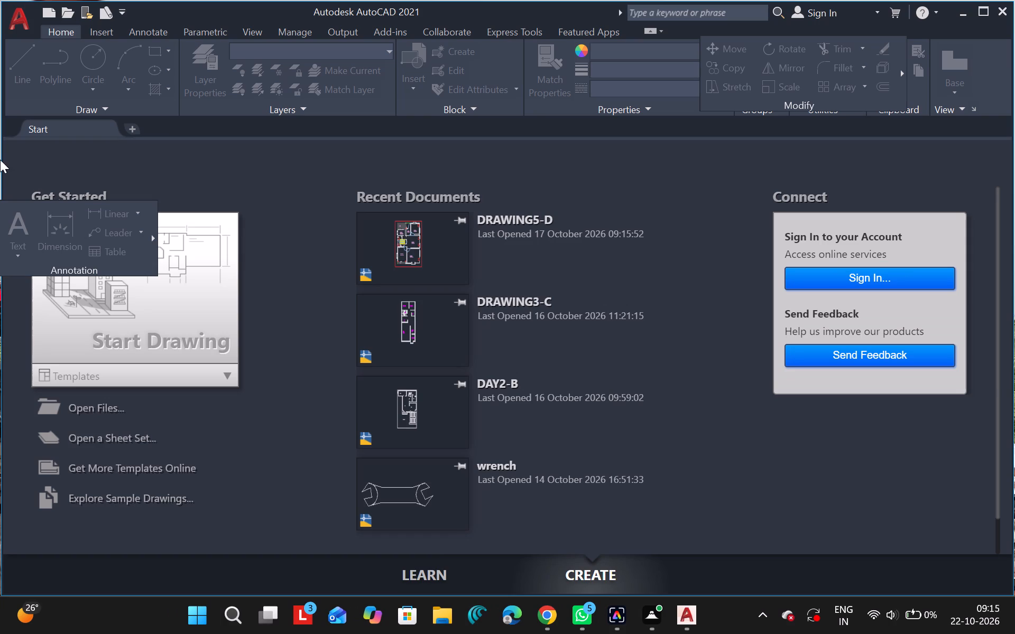
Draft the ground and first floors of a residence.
Start a new blank drawing.
left_click(192, 334)
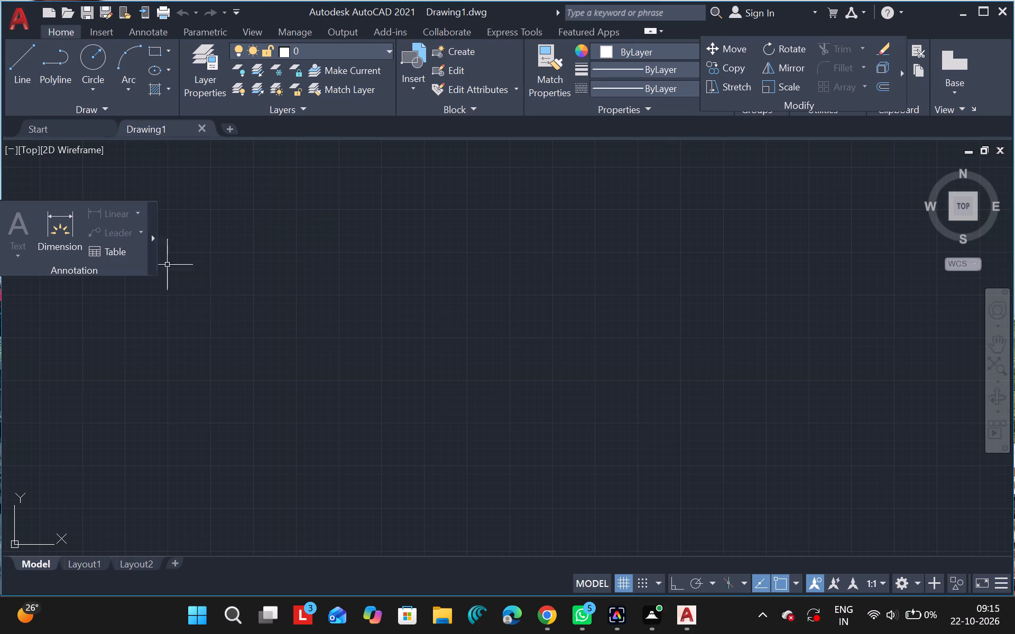
Draw a rectangle about 2578 wide by 2305 high in the drawing area.
left_click(155, 52)
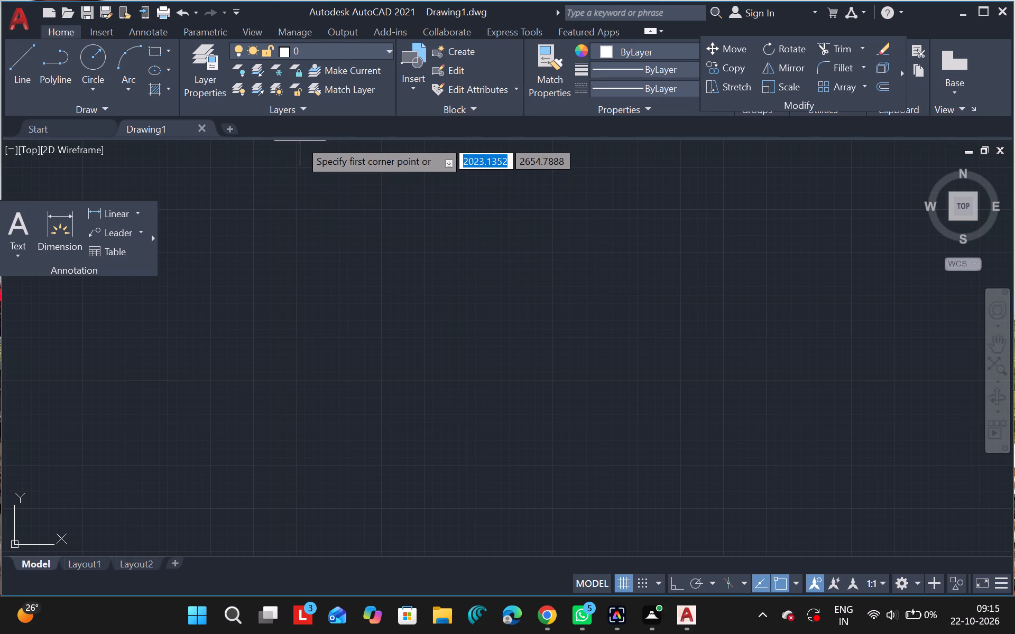
left_click_drag(300, 140, 371, 250)
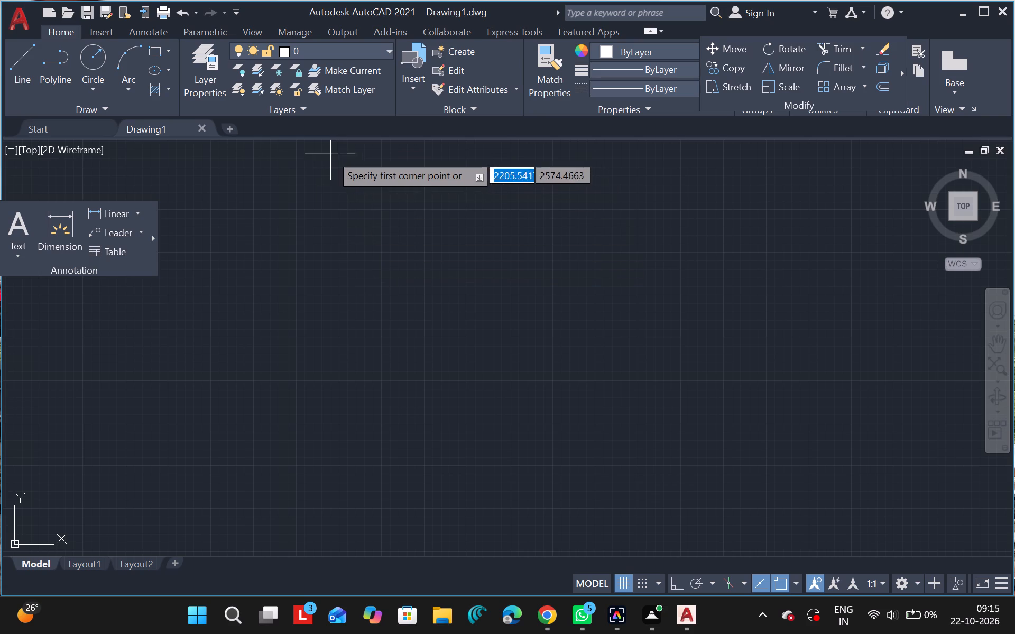
left_click(330, 154)
left_click_drag(330, 154, 471, 342)
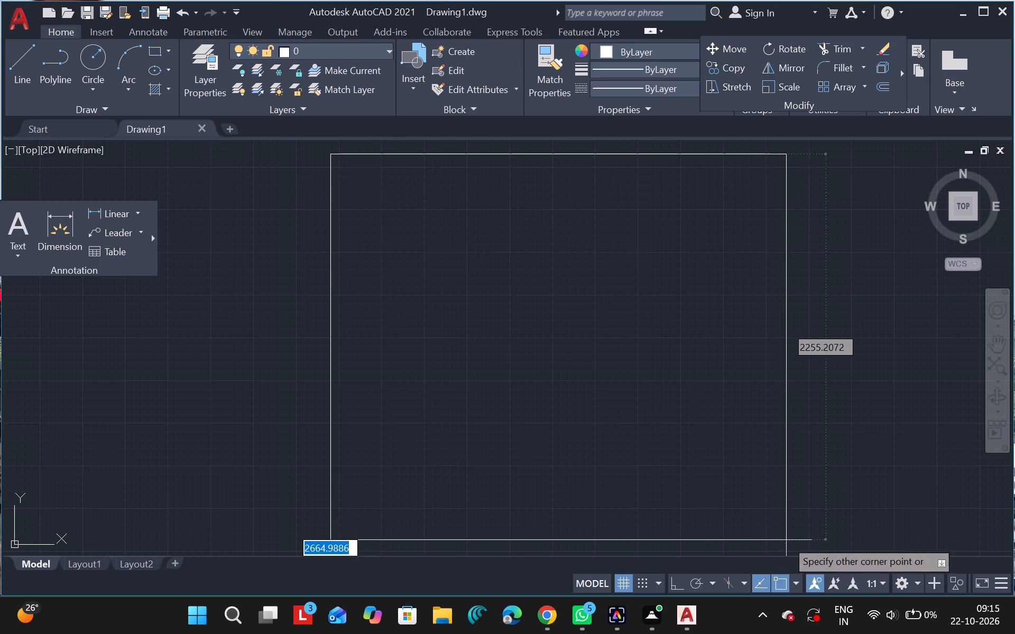
left_click(787, 557)
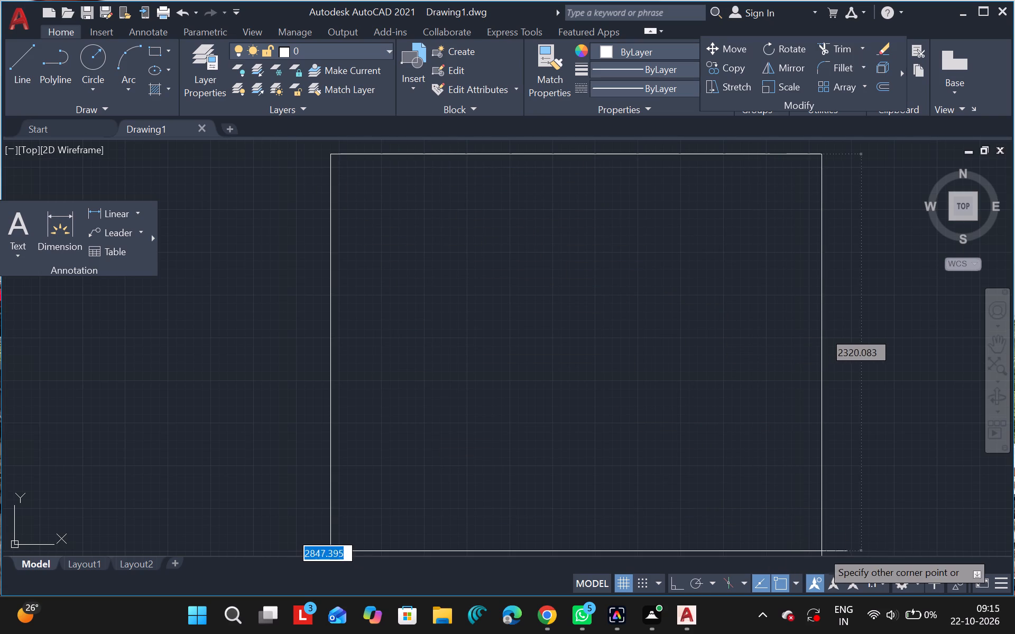
left_click(771, 548)
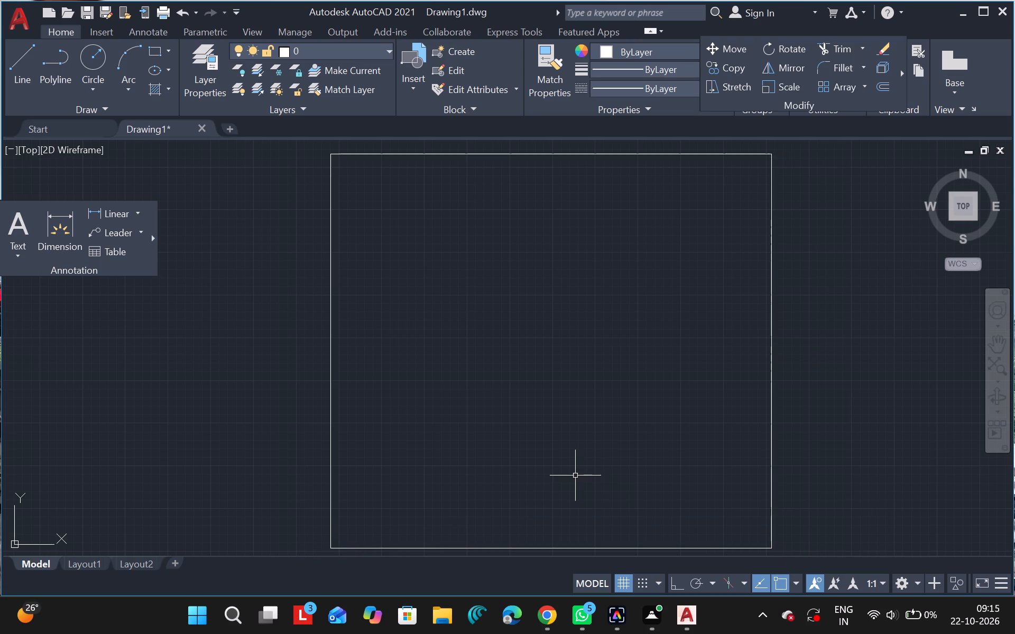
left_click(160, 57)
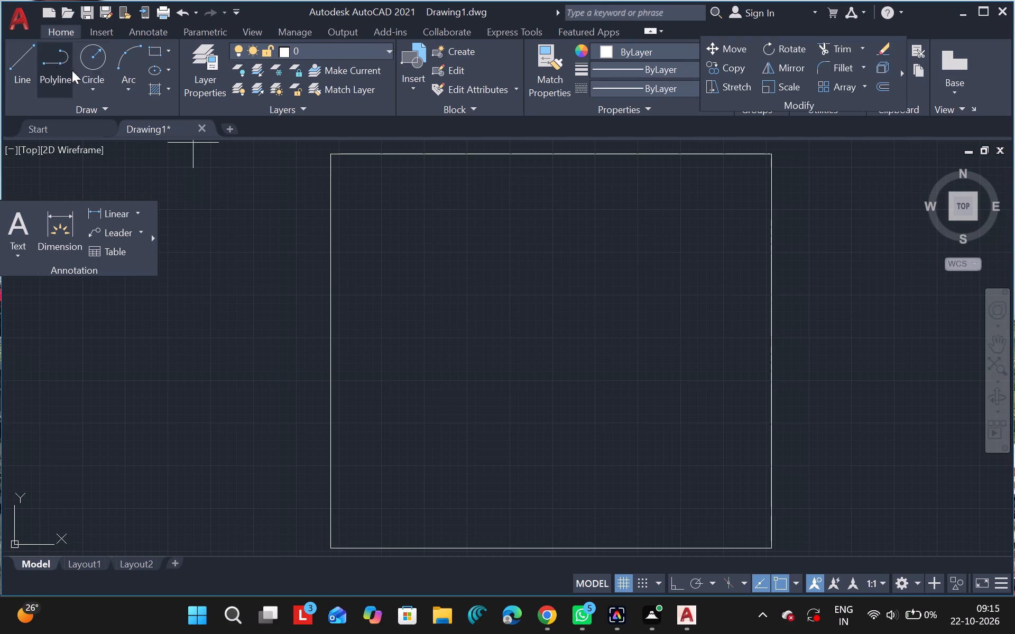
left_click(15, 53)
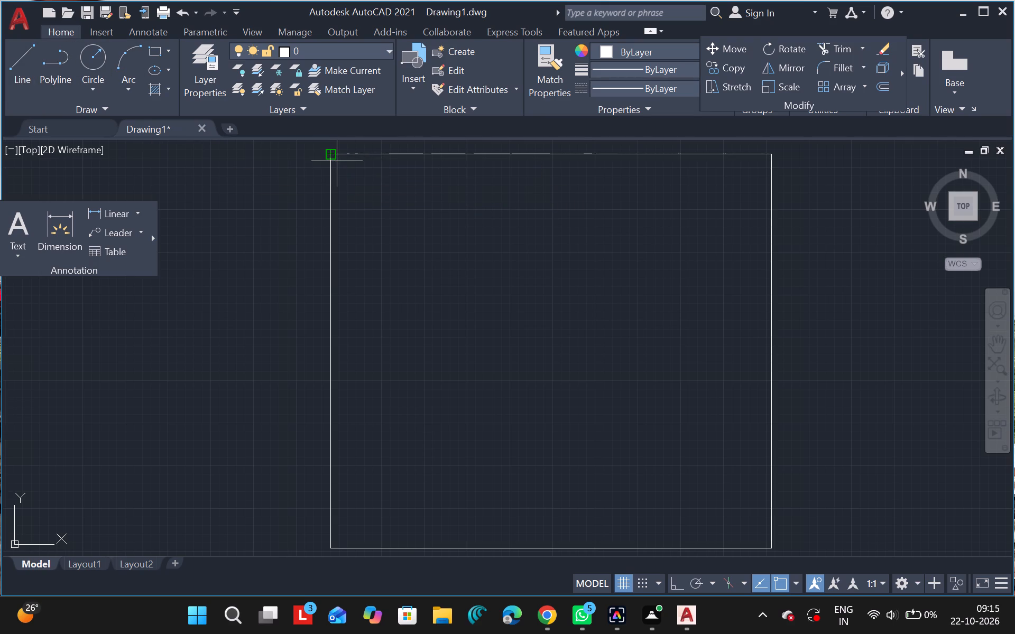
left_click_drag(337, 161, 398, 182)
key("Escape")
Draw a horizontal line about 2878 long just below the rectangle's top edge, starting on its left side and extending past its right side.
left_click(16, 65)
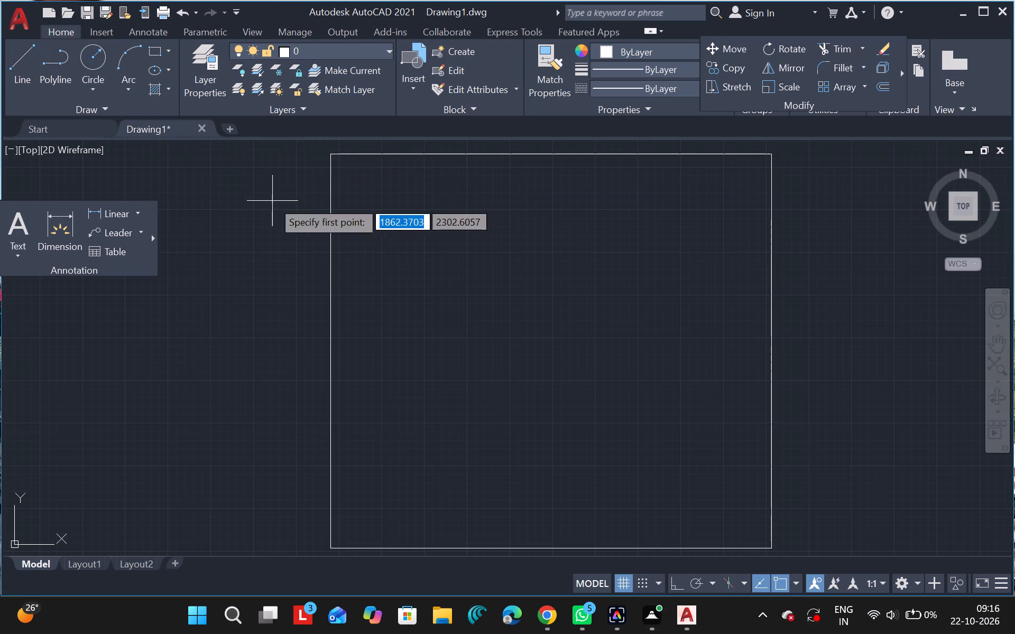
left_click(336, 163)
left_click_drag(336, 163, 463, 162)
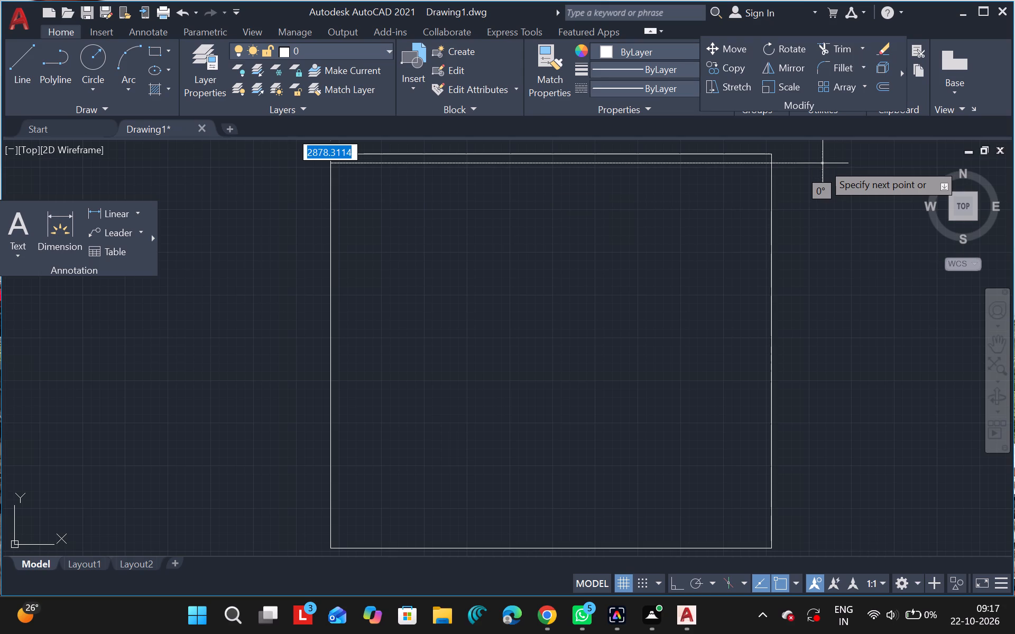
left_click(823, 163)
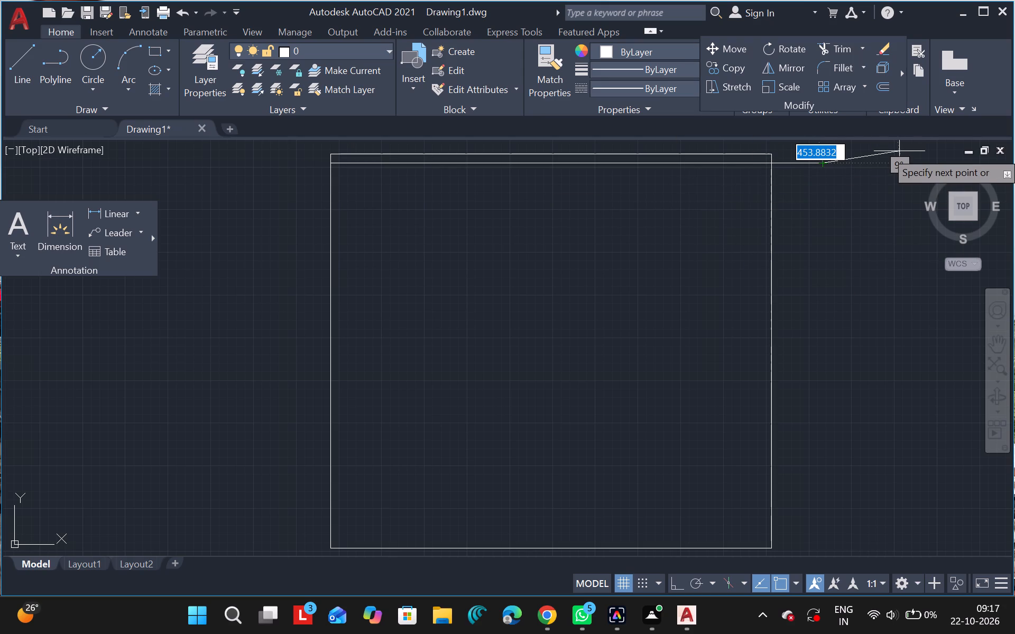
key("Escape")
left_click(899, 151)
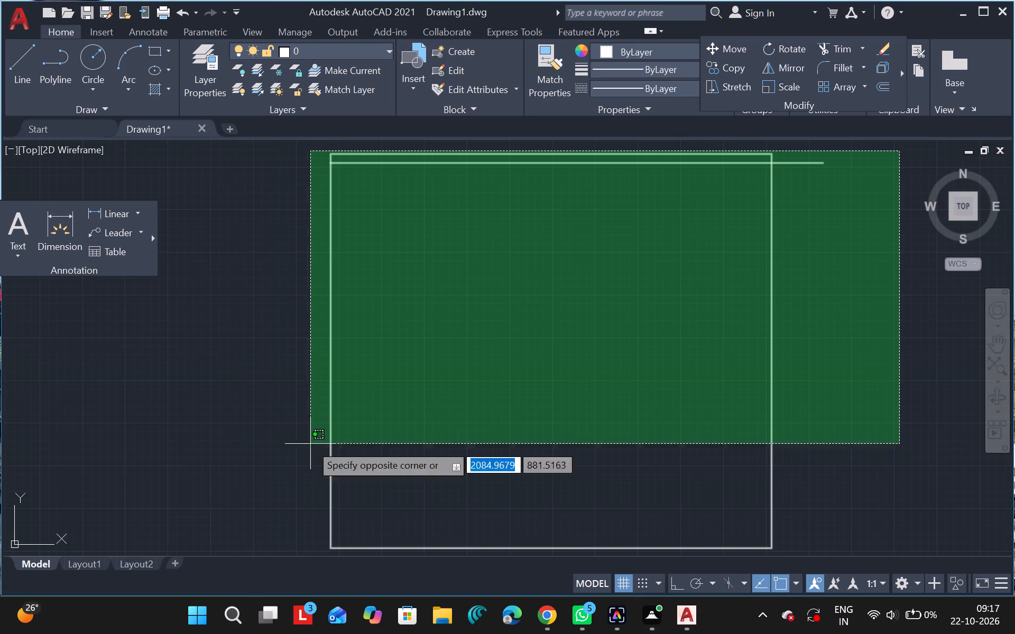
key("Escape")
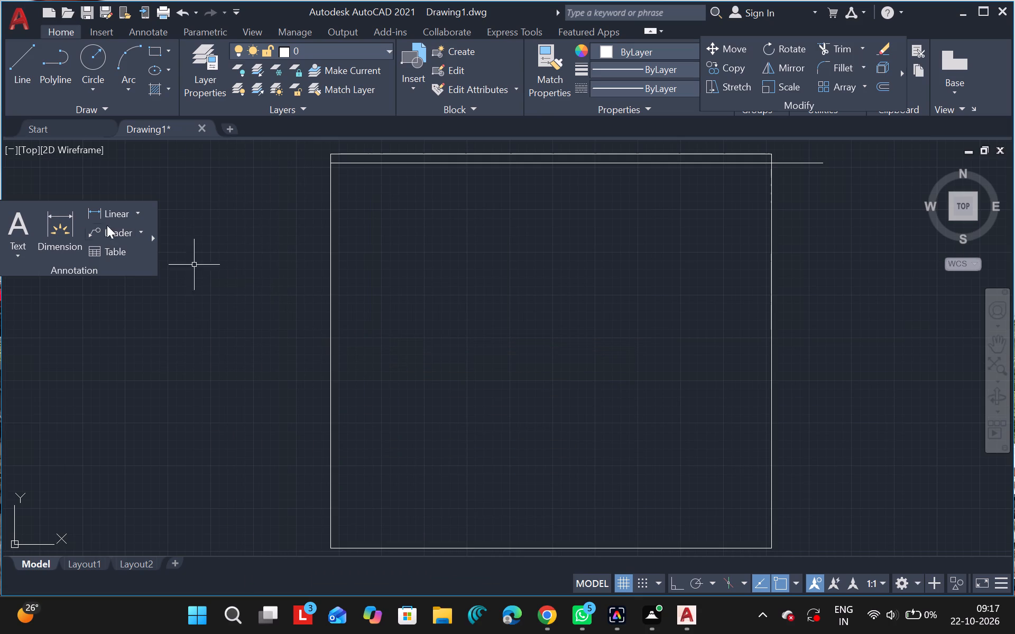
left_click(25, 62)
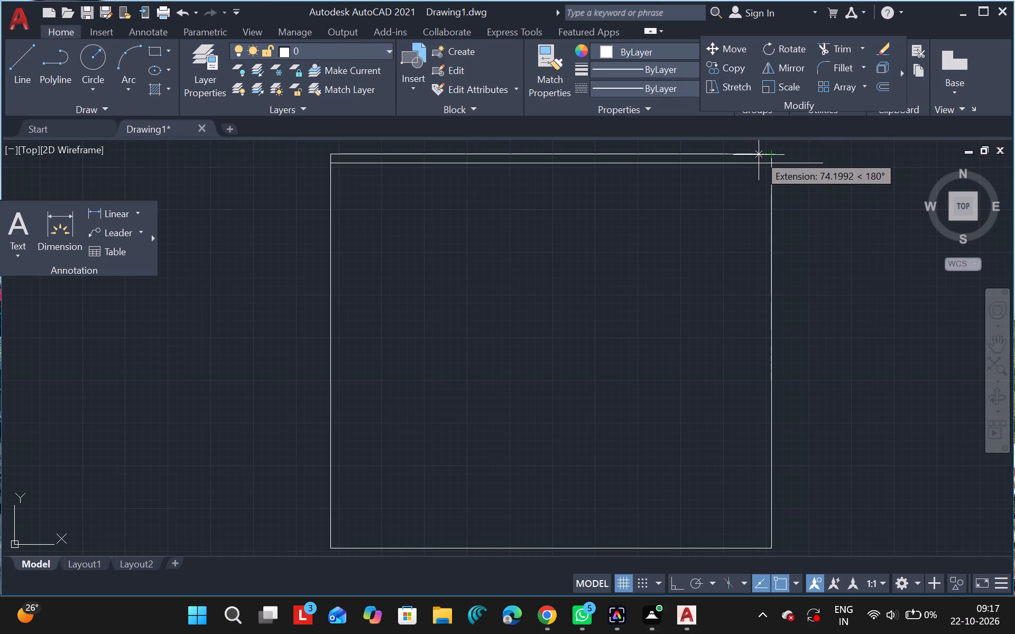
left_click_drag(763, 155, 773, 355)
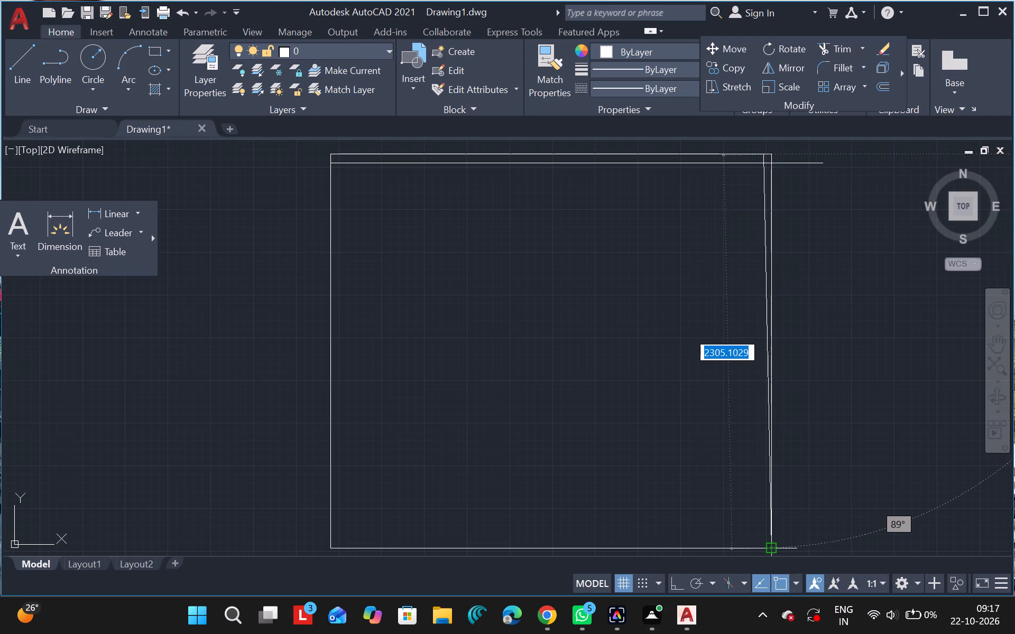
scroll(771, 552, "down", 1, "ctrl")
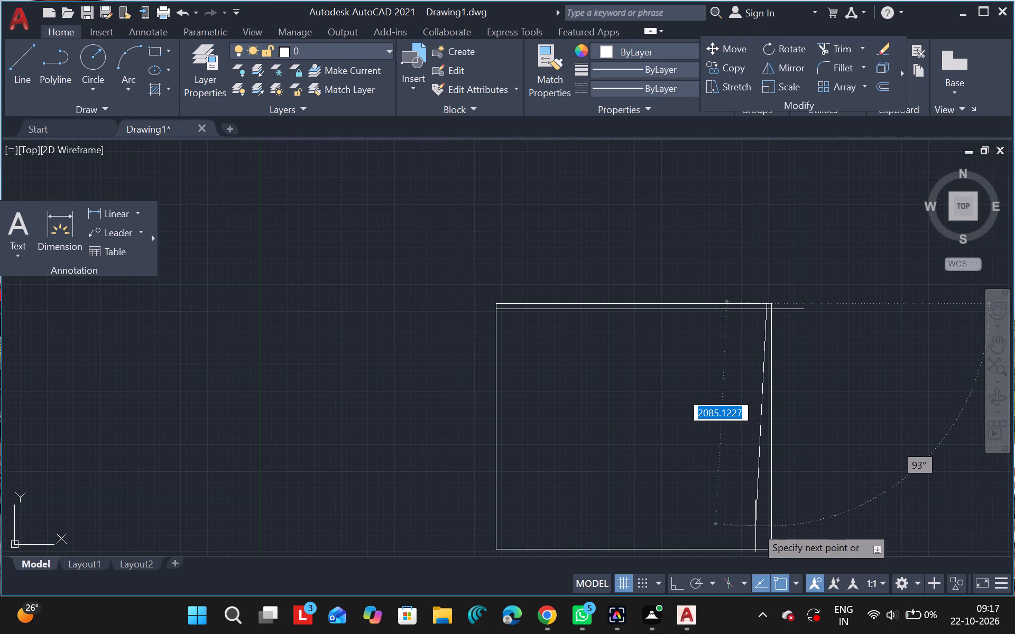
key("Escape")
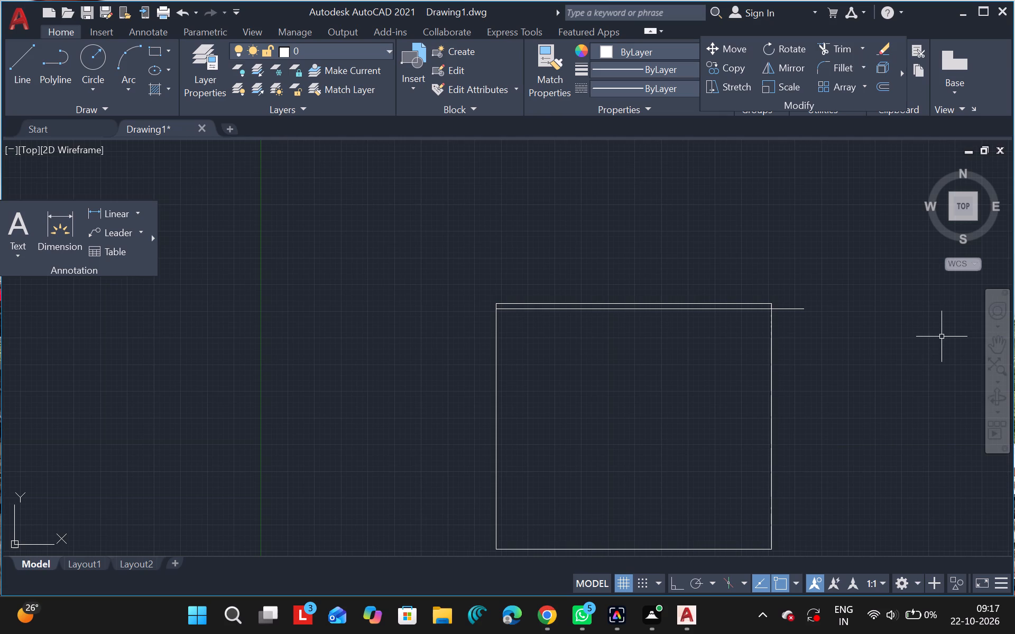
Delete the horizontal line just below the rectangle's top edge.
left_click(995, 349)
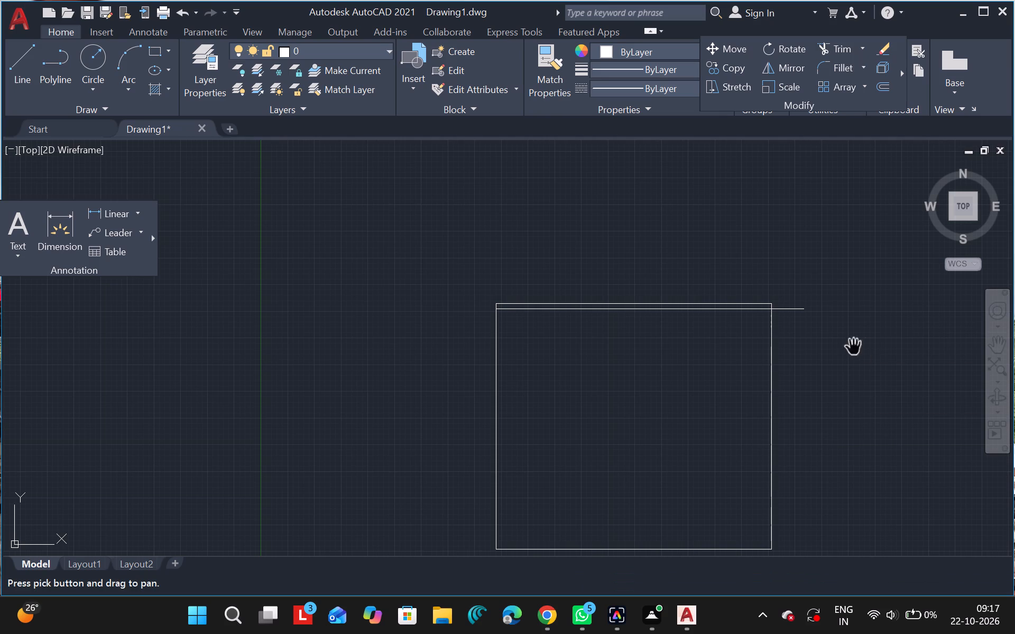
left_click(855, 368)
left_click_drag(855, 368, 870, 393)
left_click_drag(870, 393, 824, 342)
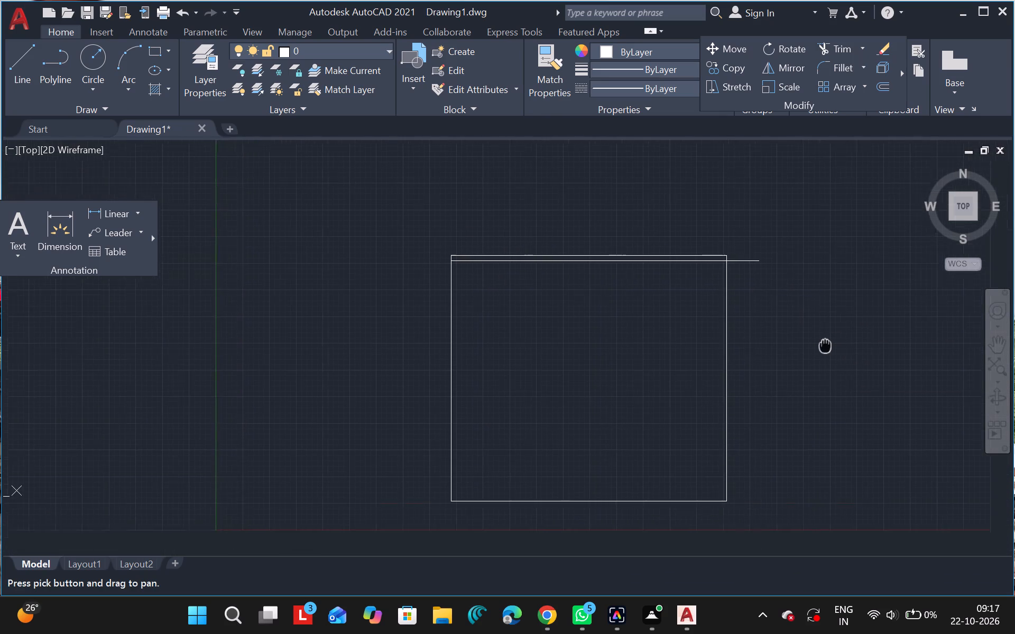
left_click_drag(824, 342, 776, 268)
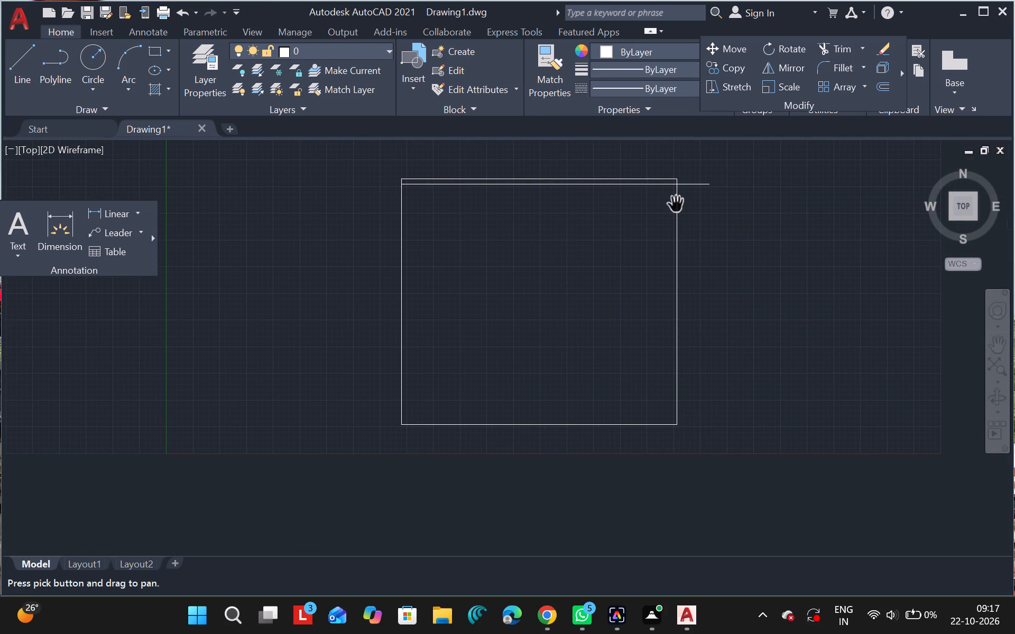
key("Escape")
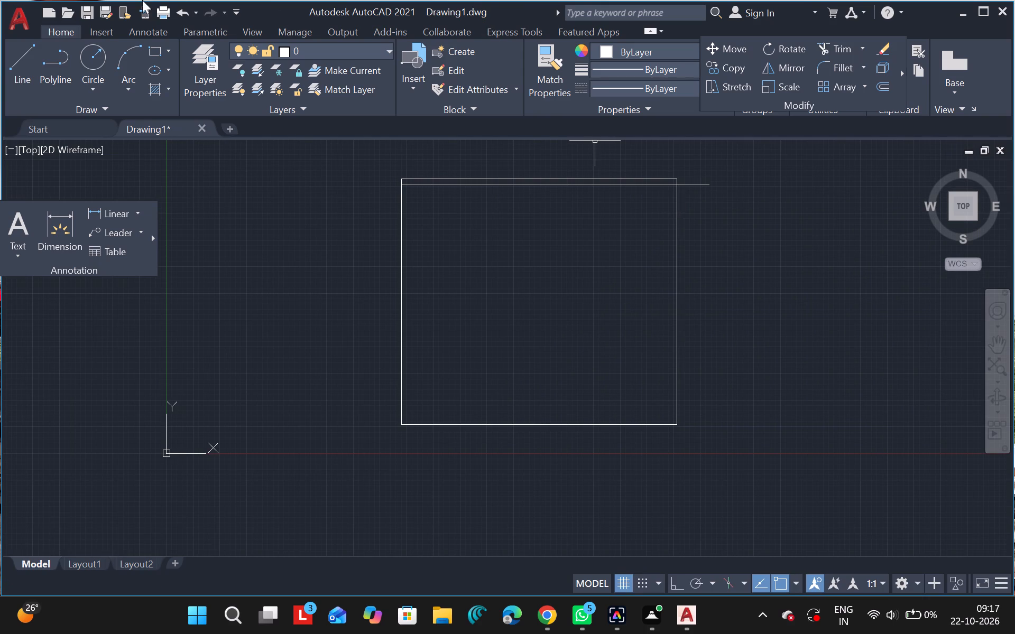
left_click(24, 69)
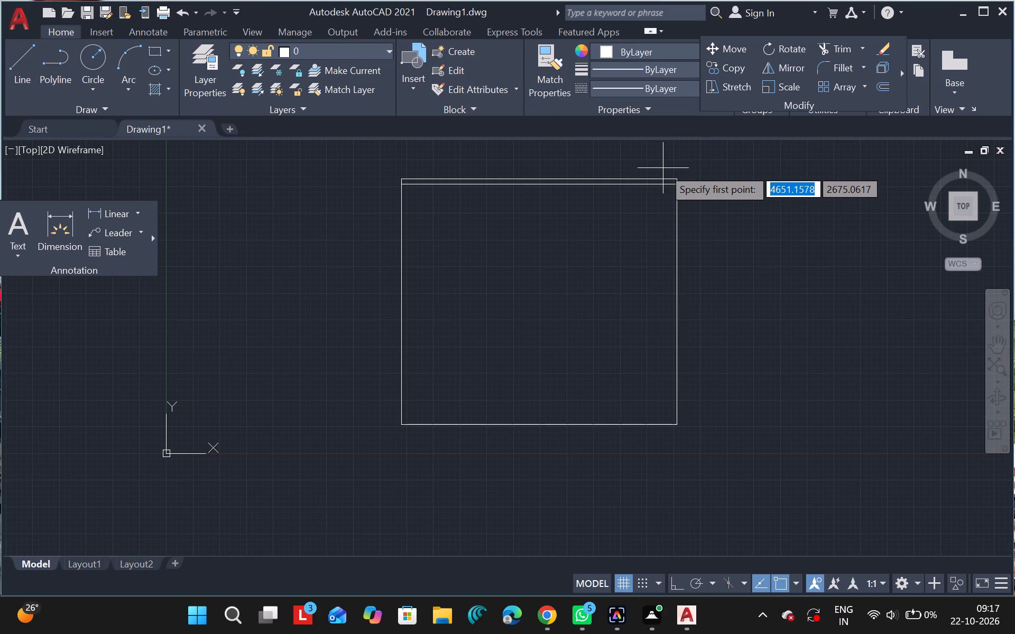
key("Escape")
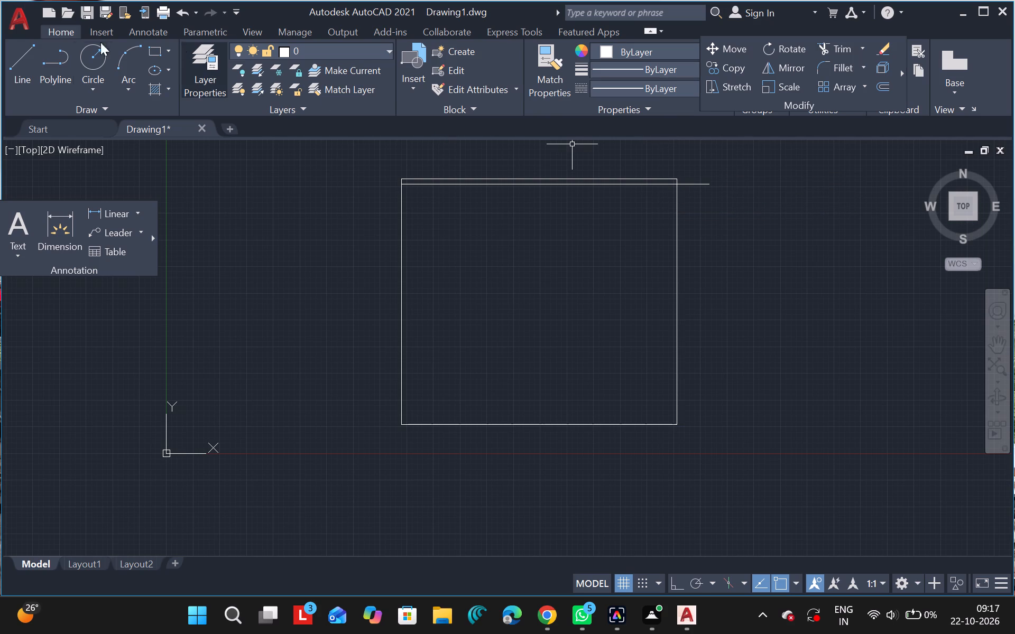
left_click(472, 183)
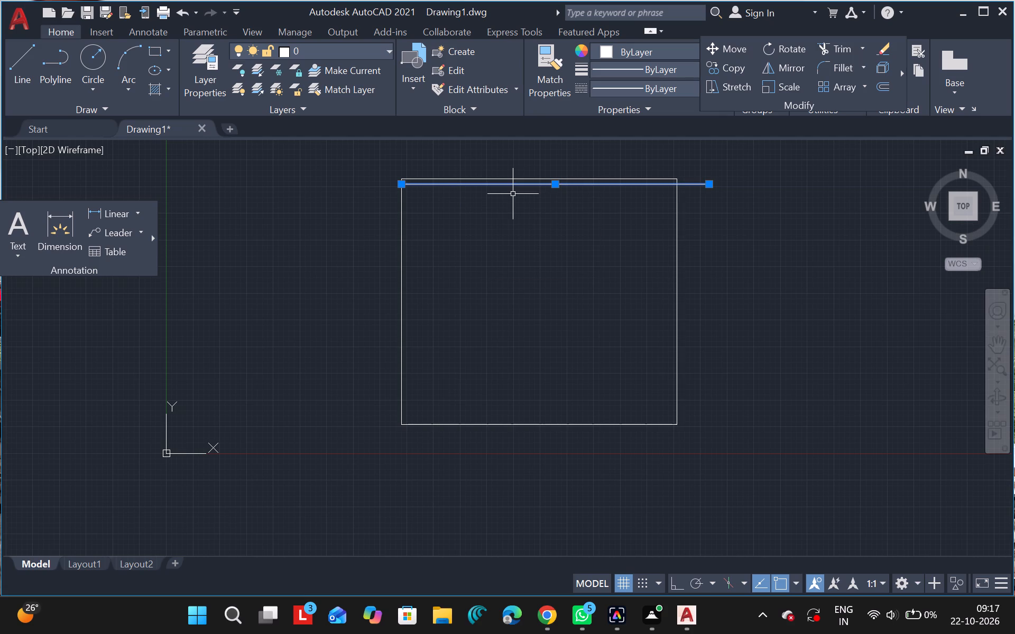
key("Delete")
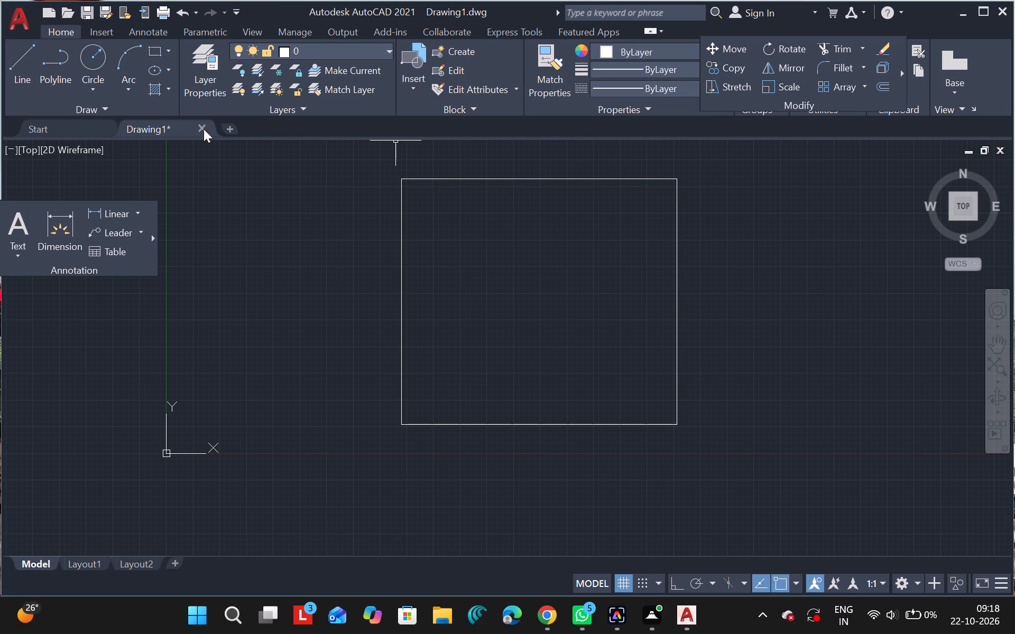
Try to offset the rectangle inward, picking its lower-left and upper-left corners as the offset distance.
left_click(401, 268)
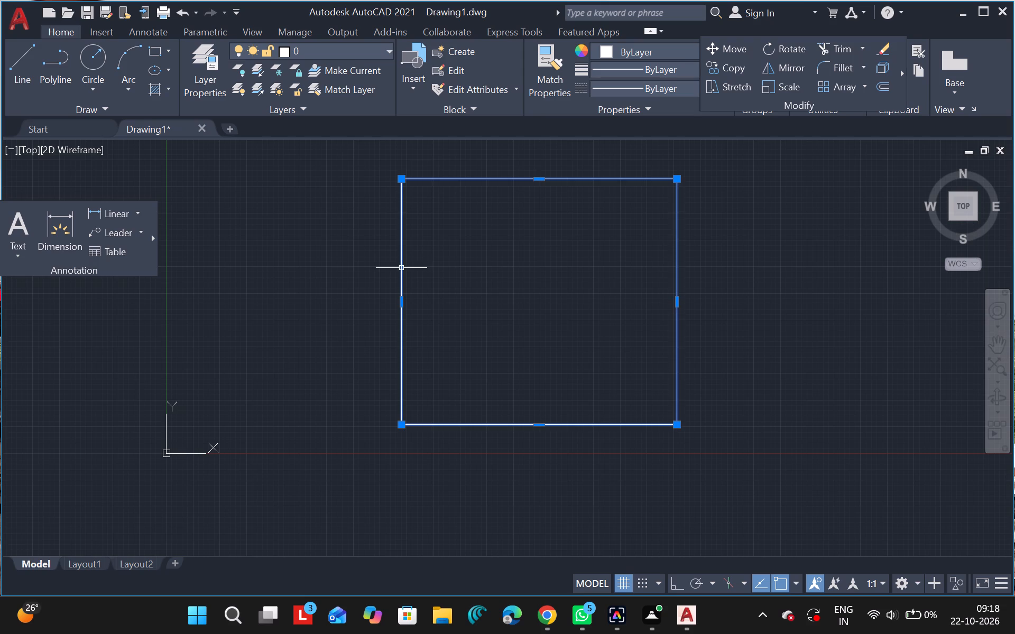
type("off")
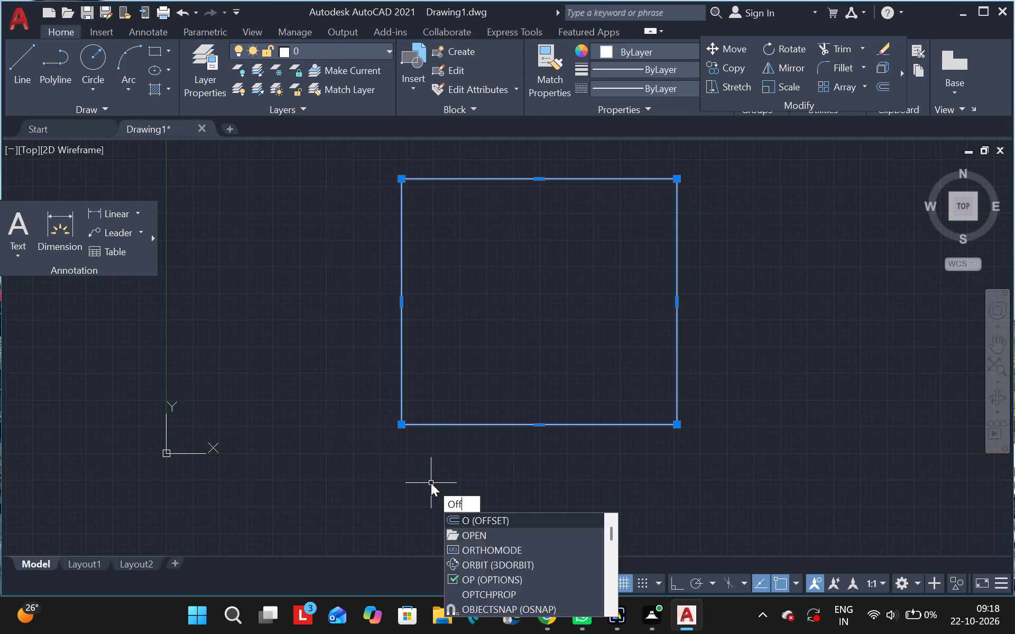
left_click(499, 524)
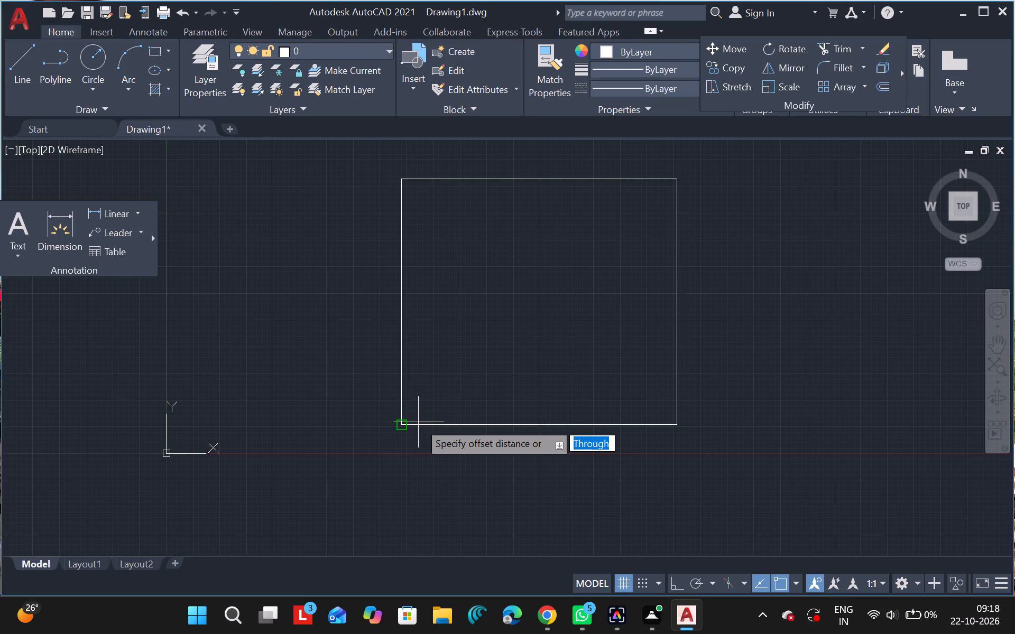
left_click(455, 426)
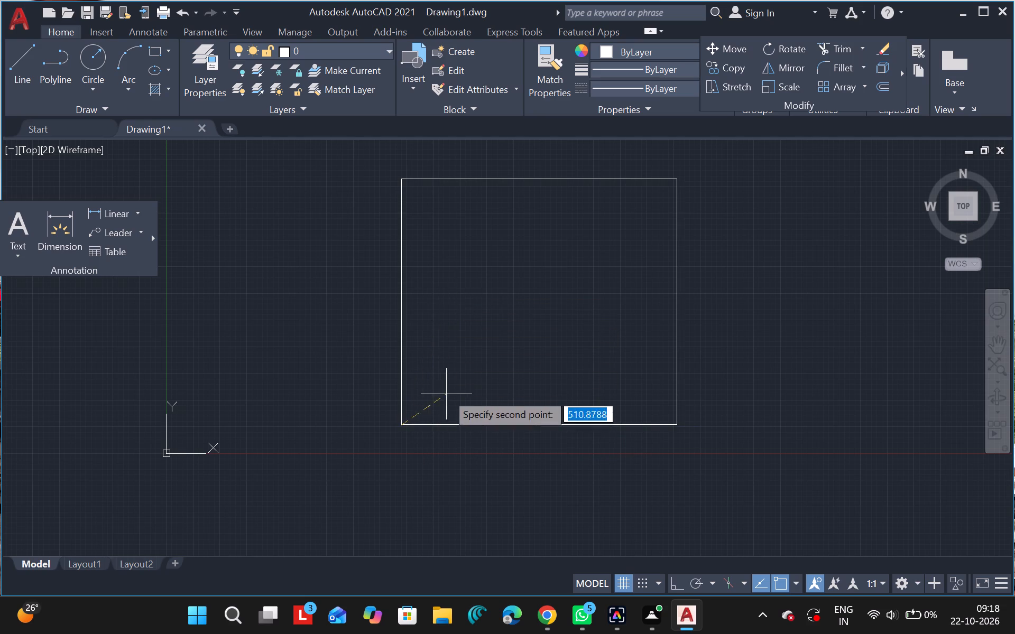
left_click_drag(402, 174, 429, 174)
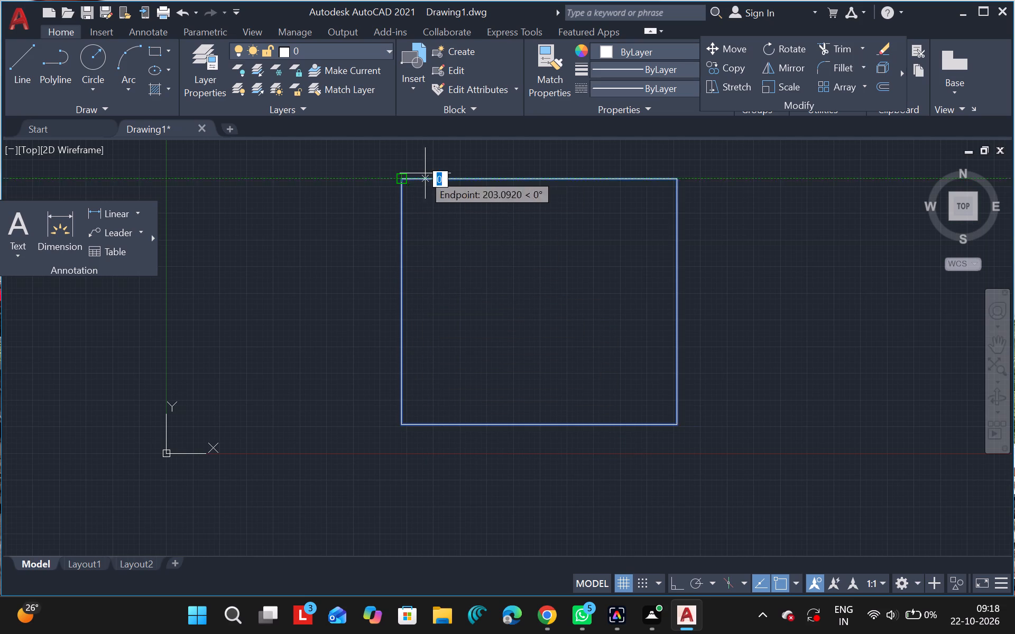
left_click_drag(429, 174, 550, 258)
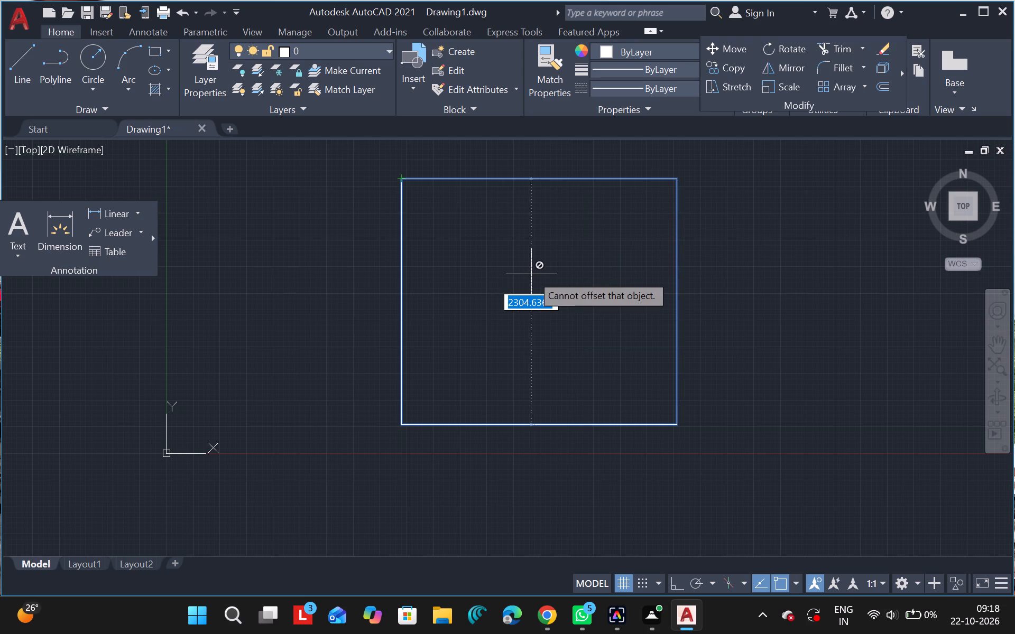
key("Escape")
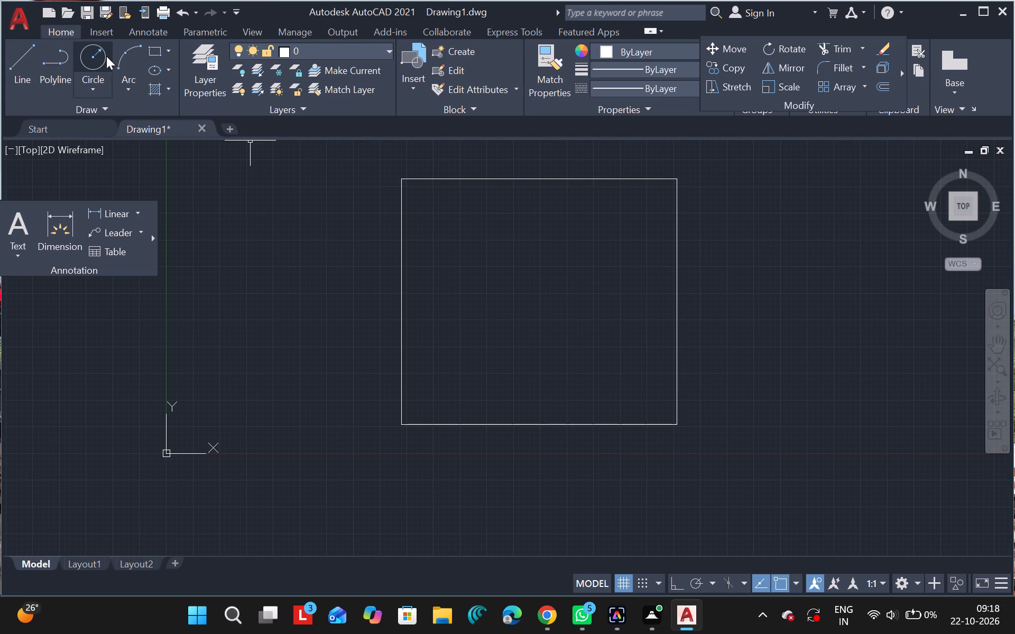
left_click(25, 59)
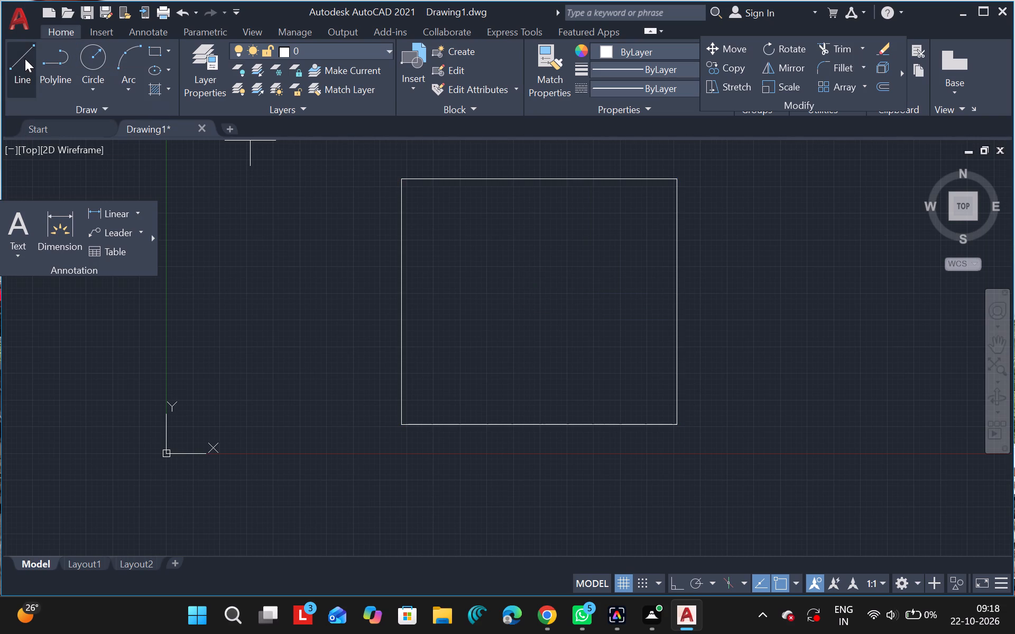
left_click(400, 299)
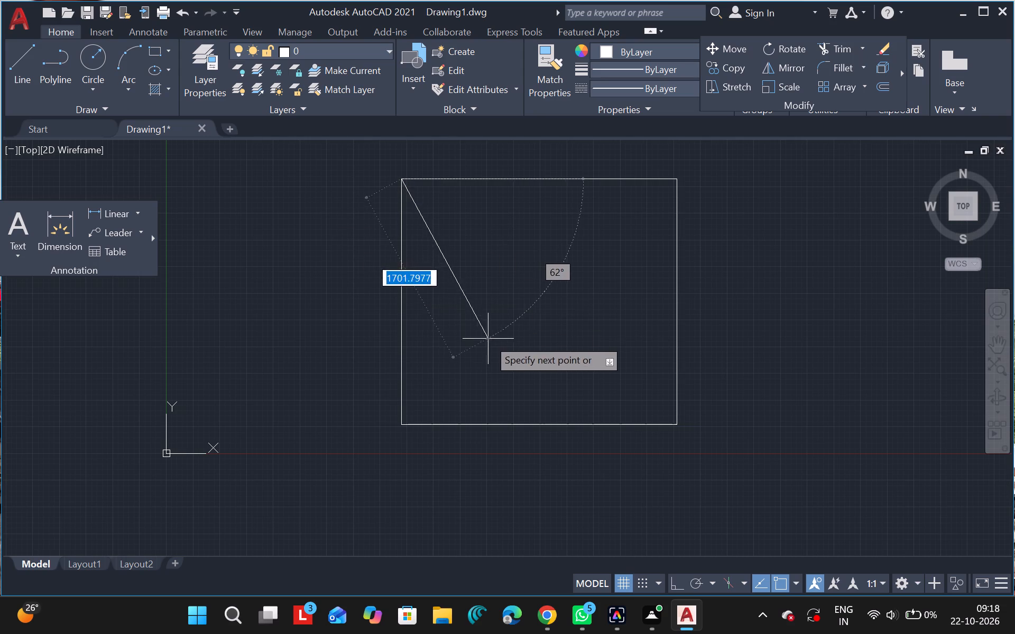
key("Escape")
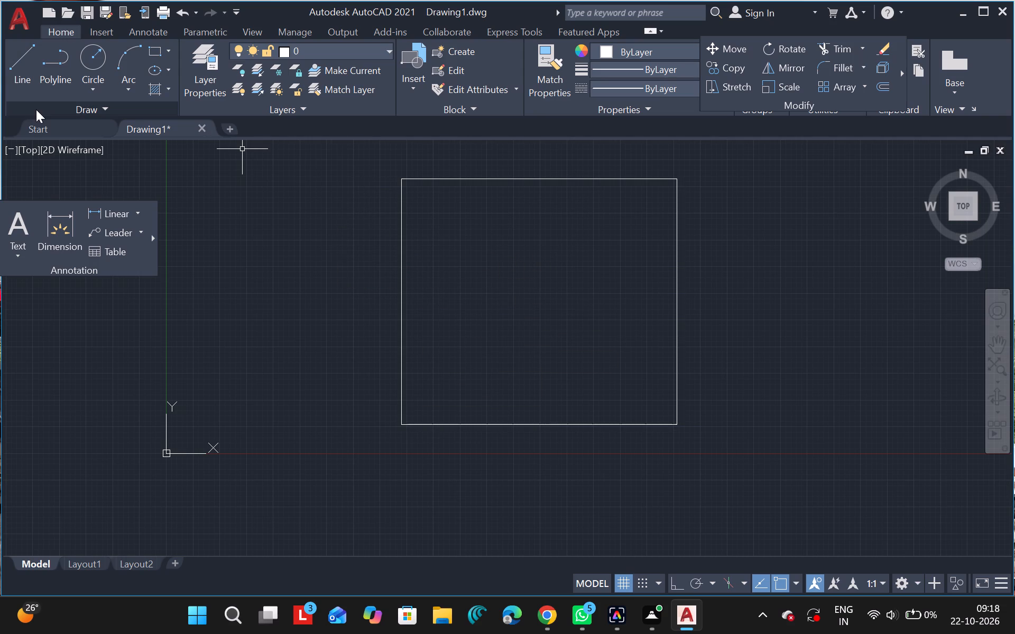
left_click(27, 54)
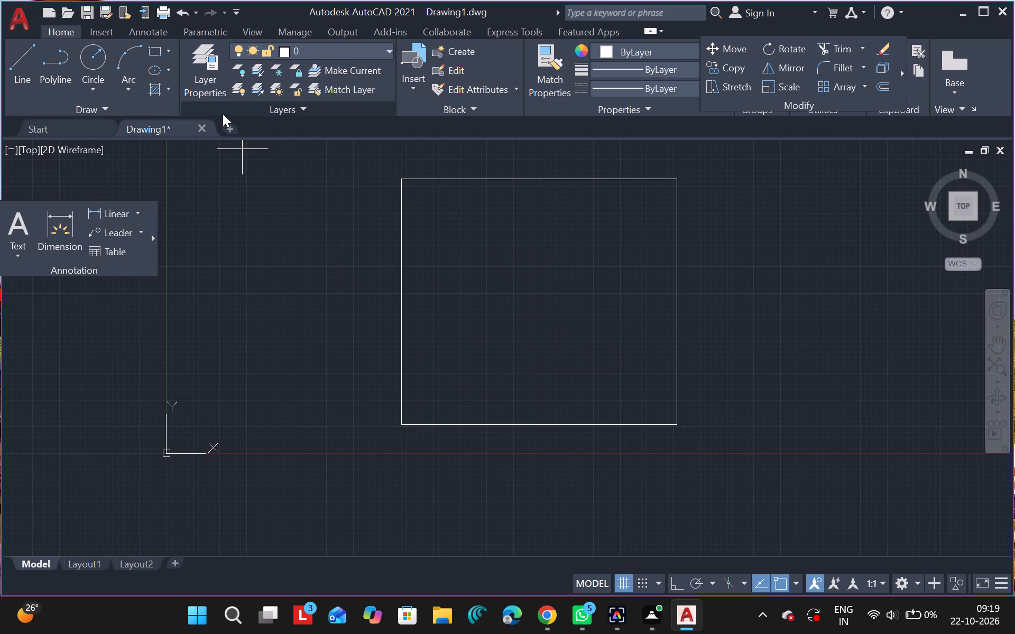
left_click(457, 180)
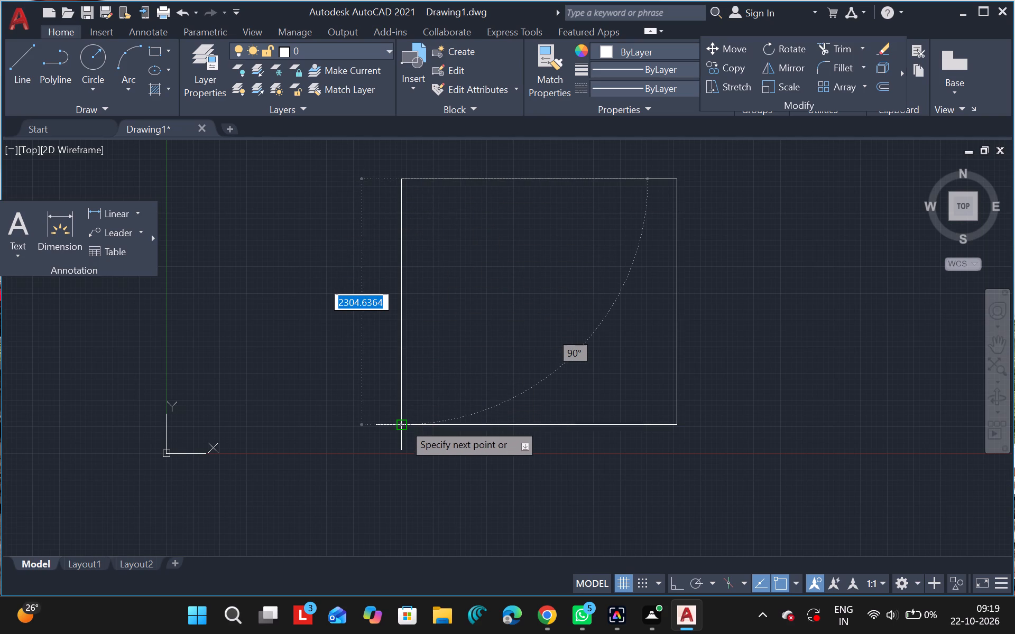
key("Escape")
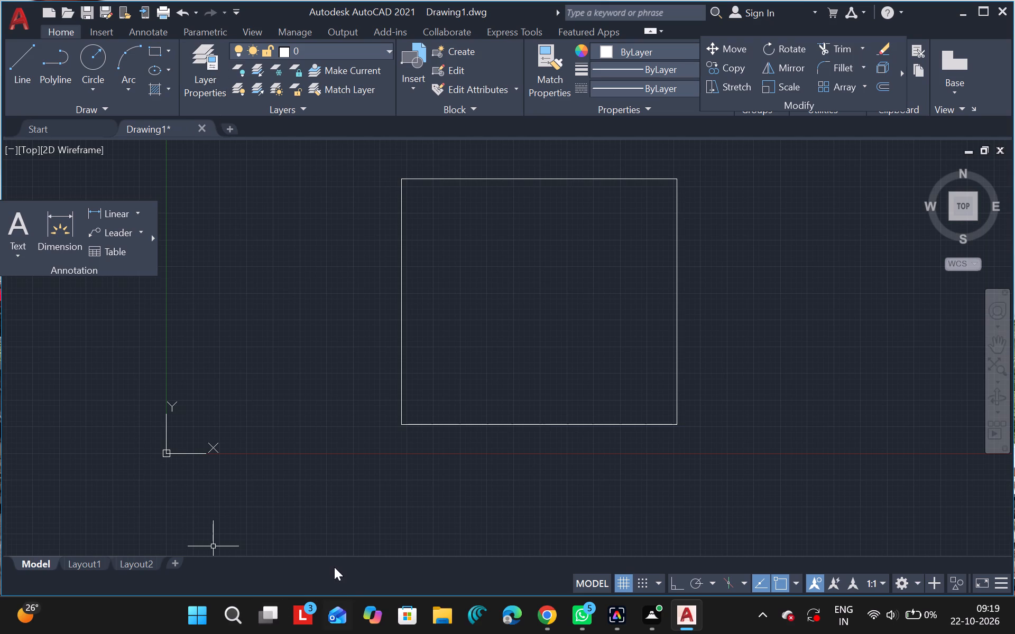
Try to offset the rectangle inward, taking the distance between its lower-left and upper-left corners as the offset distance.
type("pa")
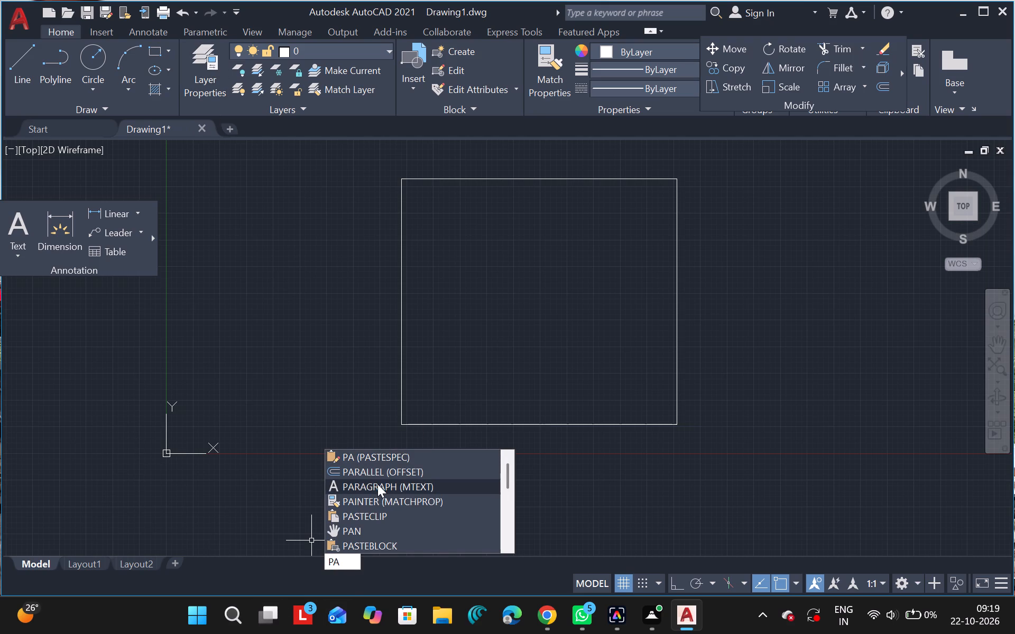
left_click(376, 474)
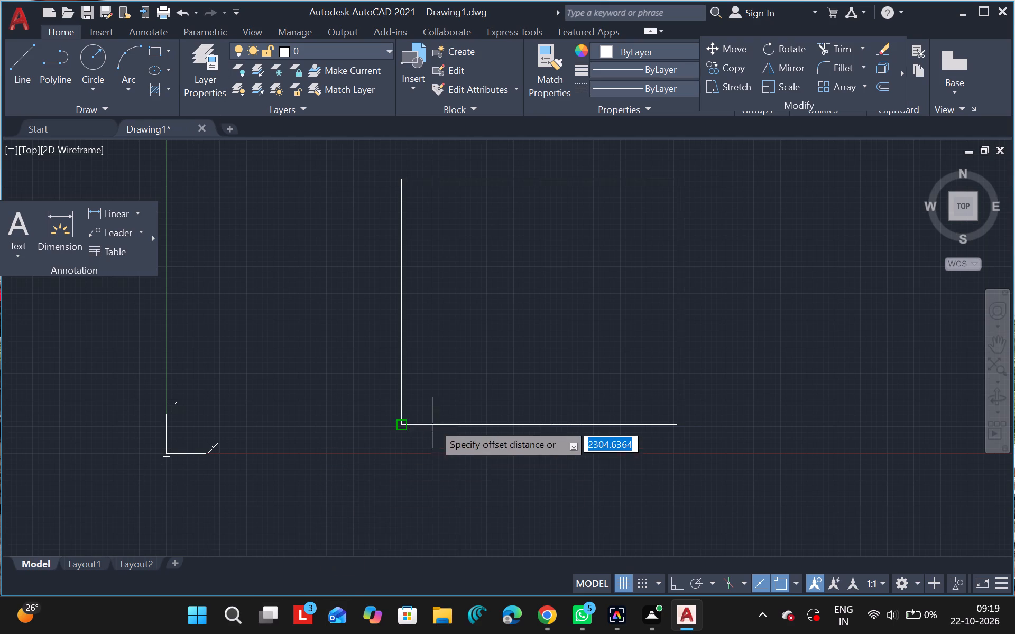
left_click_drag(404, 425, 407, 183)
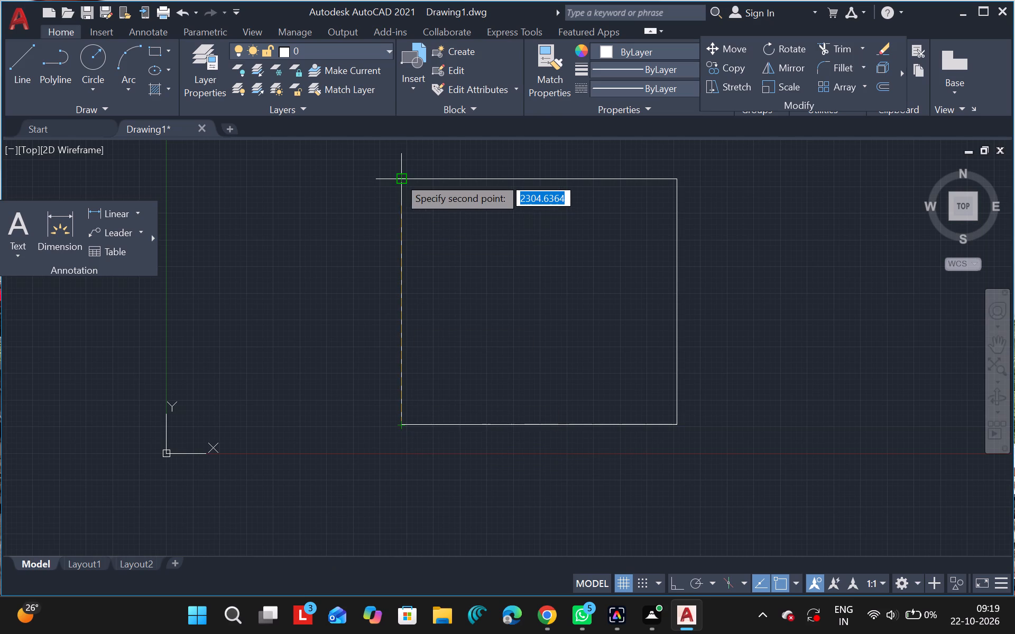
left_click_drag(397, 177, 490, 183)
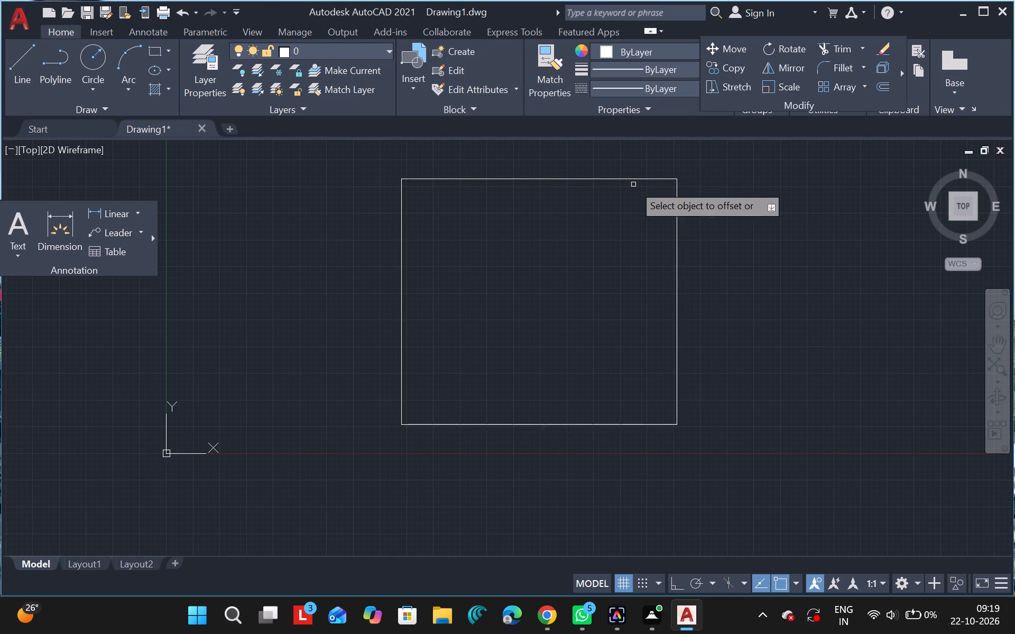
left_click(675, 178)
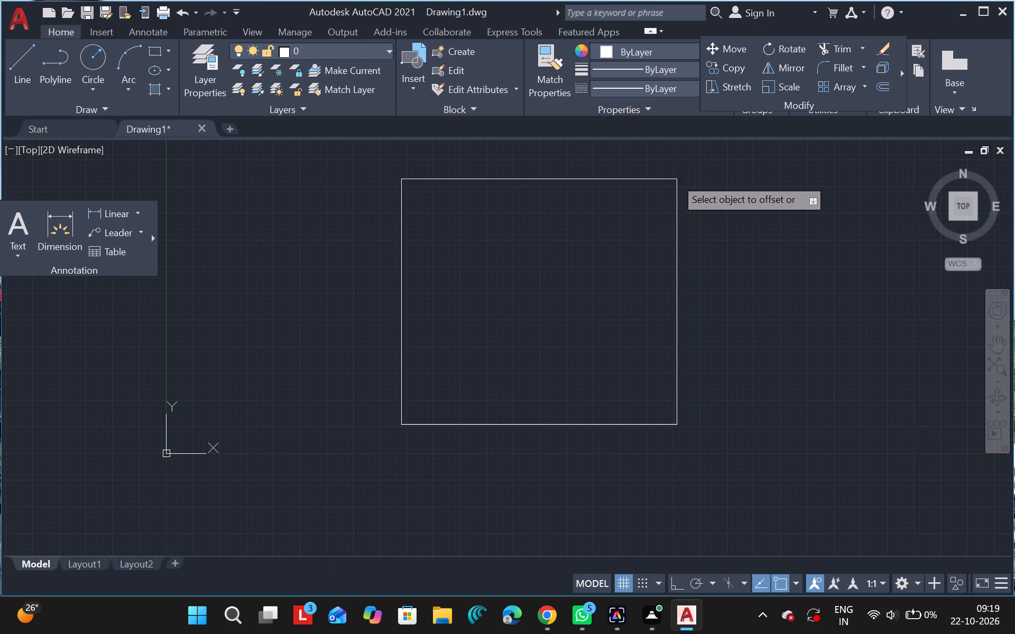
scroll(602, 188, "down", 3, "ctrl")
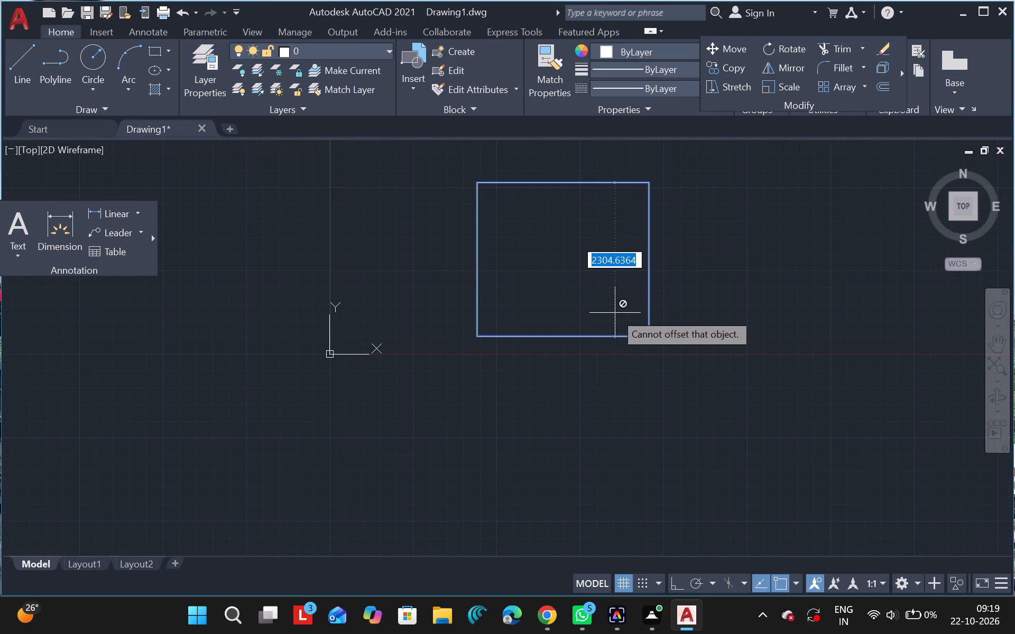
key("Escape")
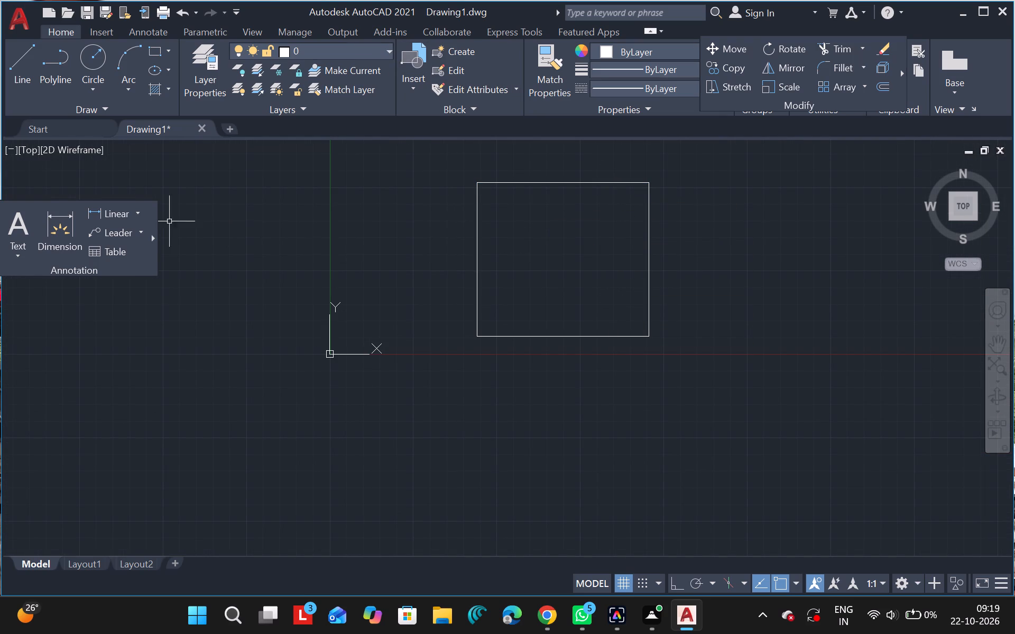
Add a vertical linear dimension to the rectangle's left edge, placing the dimension line about 150 units inside the rectangle.
double_click(97, 219)
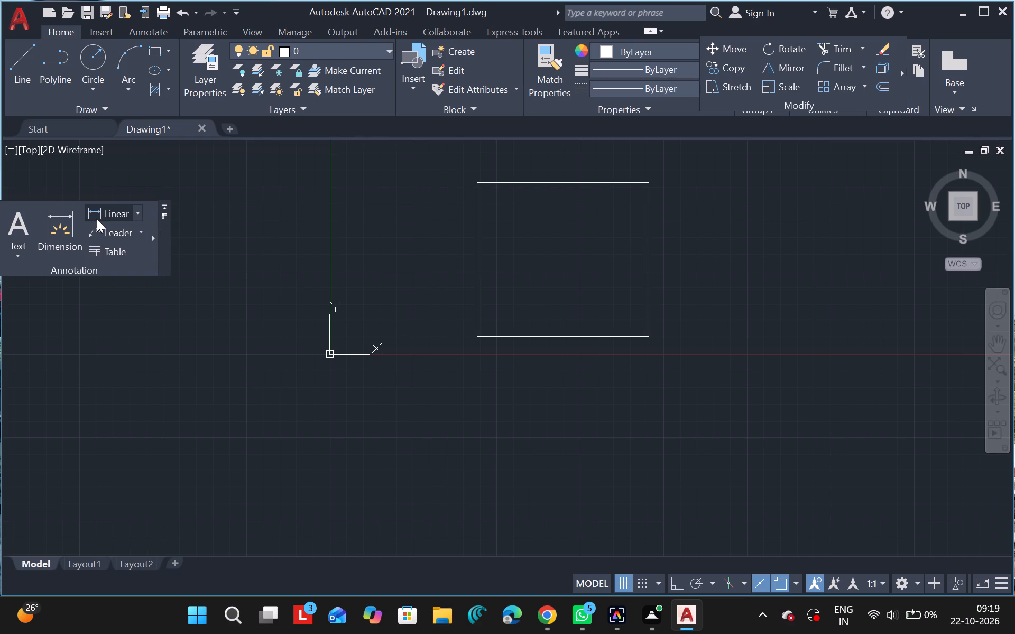
left_click(97, 216)
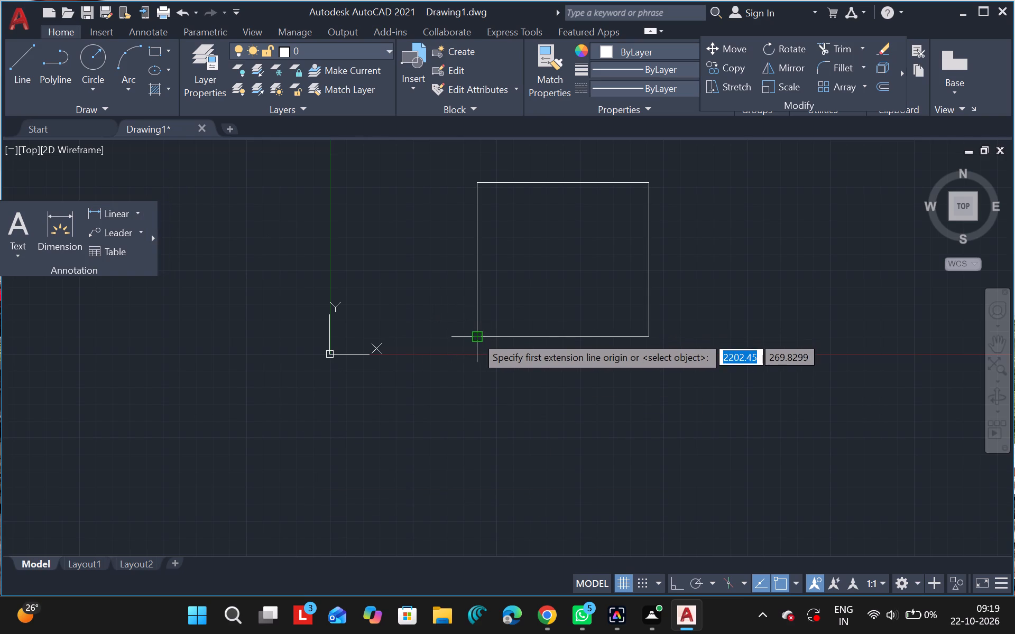
left_click_drag(476, 336, 478, 187)
left_click_drag(478, 187, 477, 195)
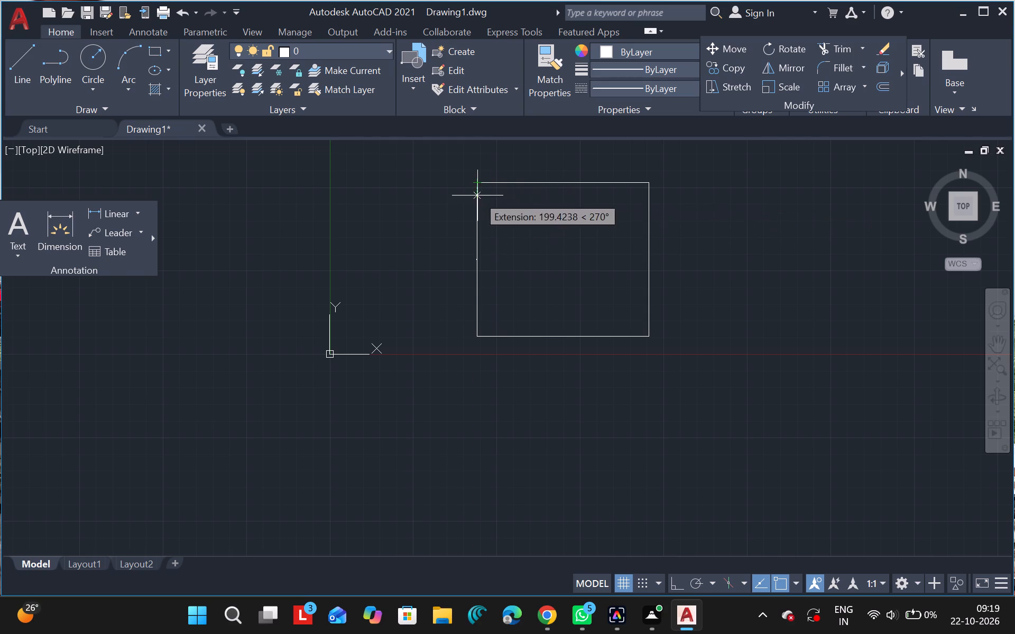
left_click_drag(477, 195, 488, 204)
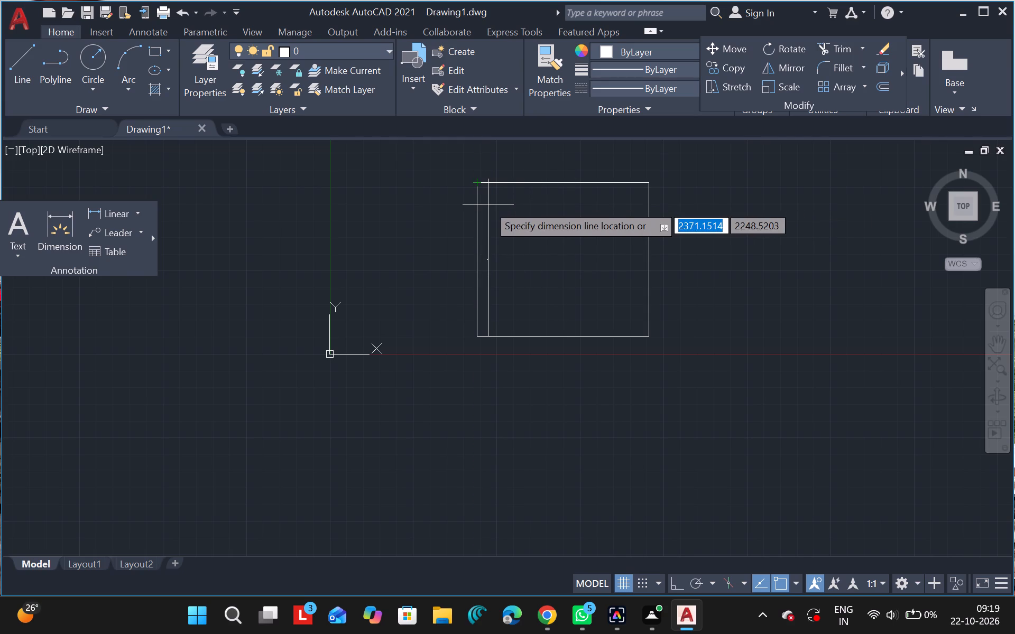
left_click_drag(488, 204, 487, 208)
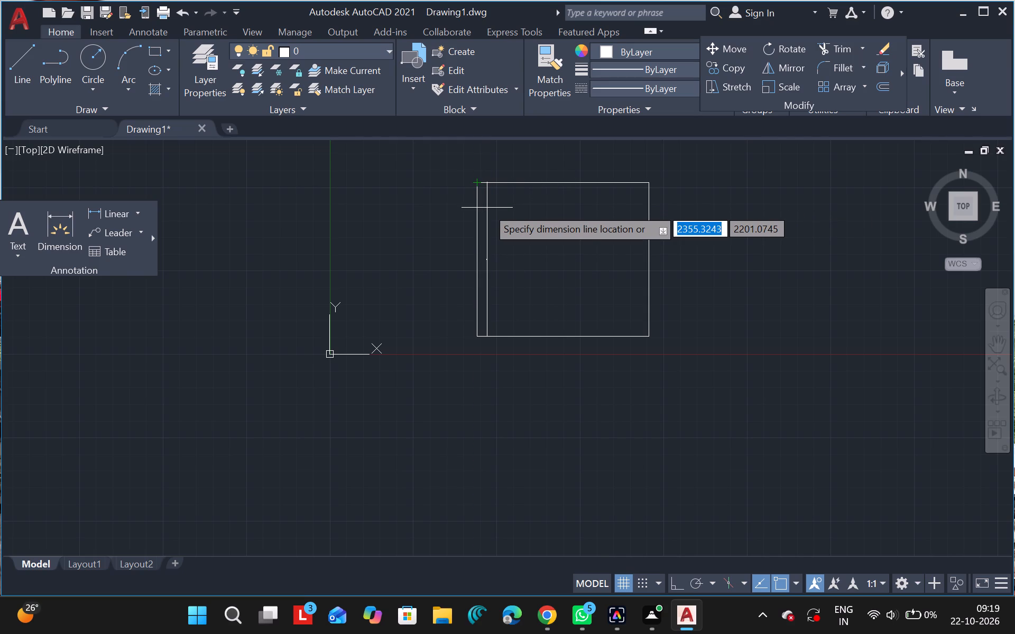
left_click_drag(487, 208, 486, 208)
left_click(486, 208)
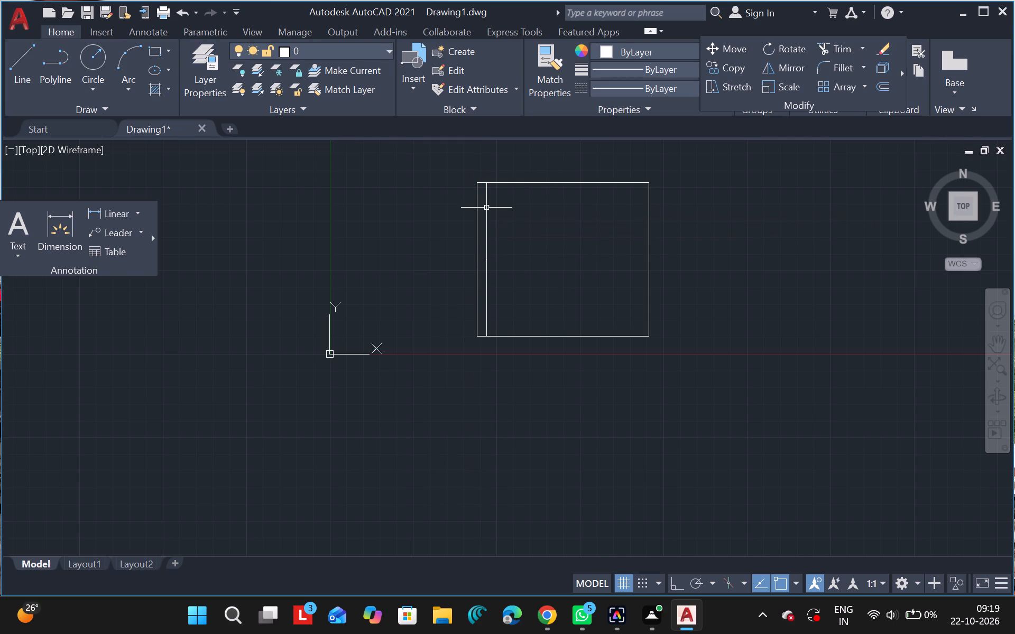
key("Escape")
Add a vertical linear dimension between the rectangle's two right corners, with its dimension line snapped onto the right edge.
left_click(24, 73)
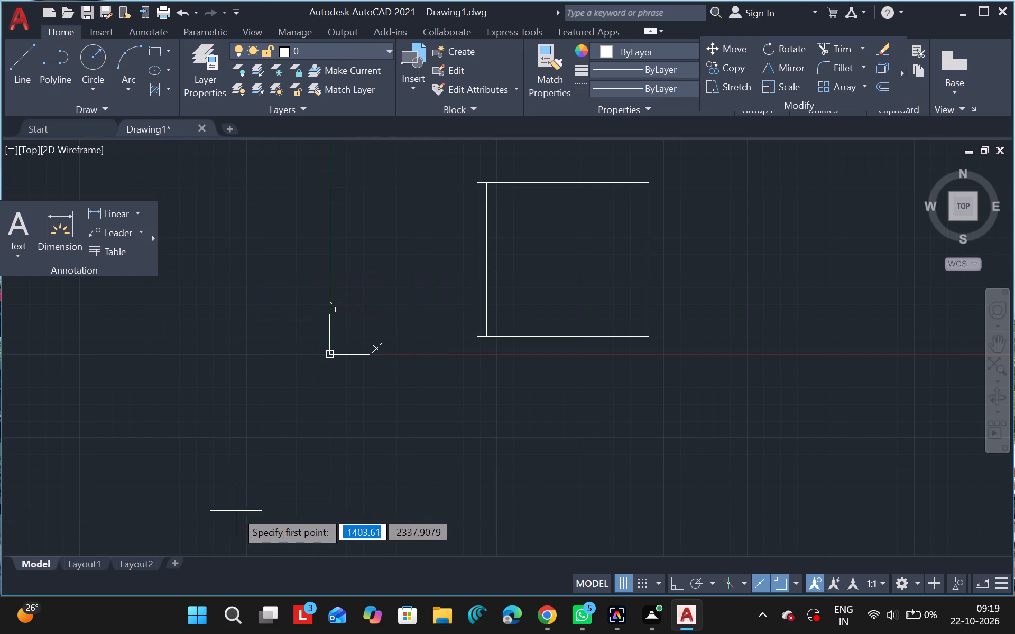
left_click(94, 217)
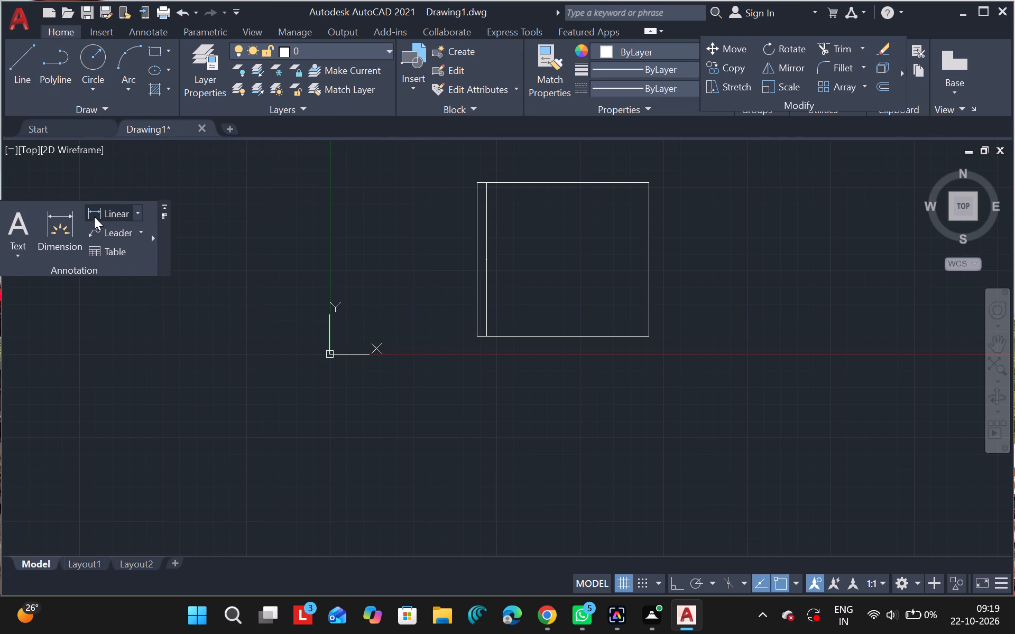
left_click(649, 271)
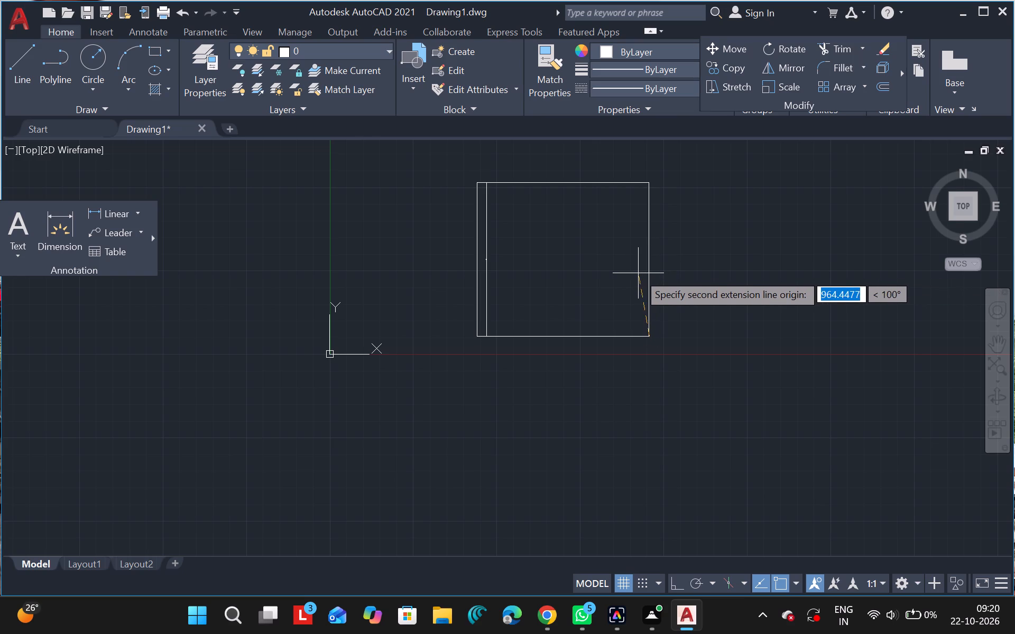
left_click(647, 185)
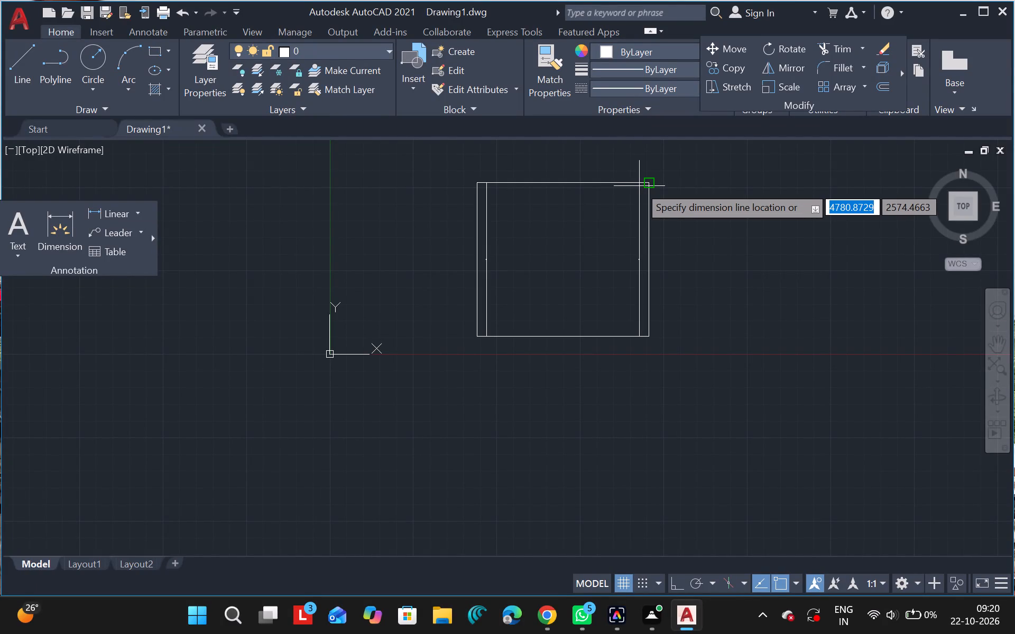
left_click(640, 187)
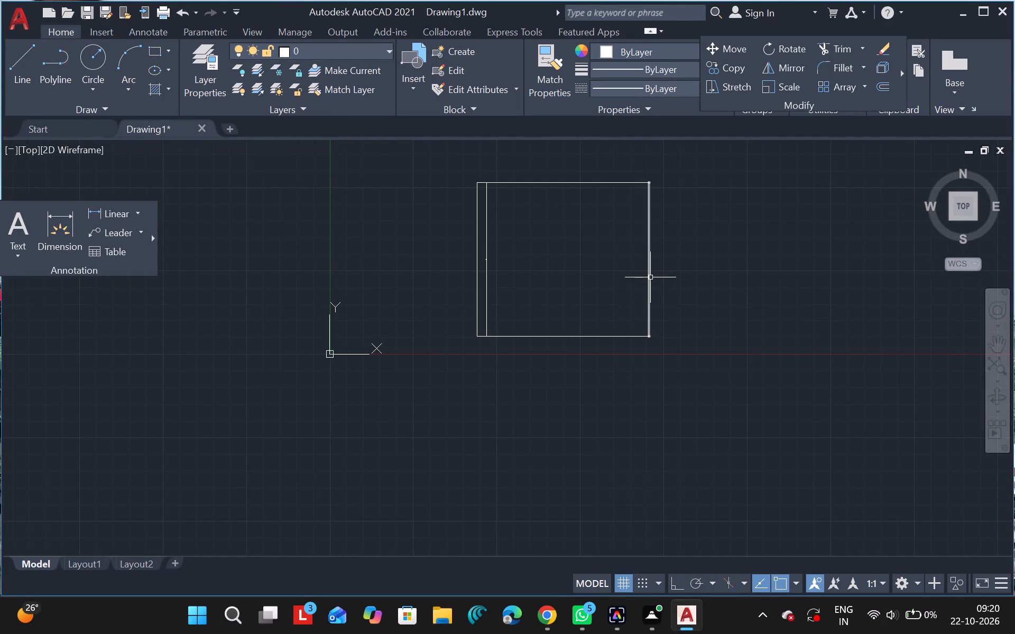
left_click_drag(650, 277, 640, 278)
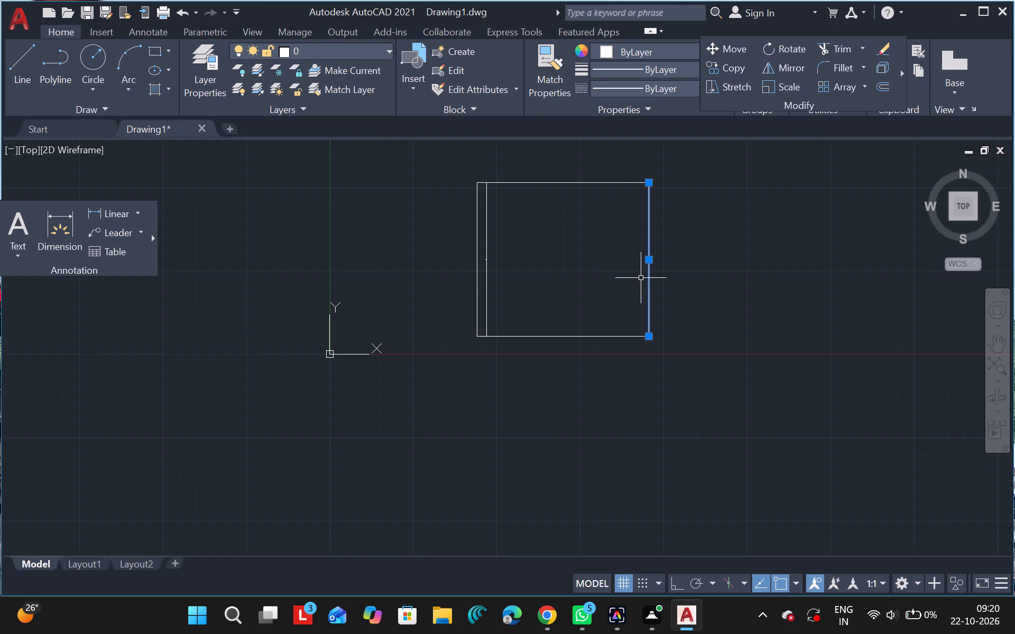
key("Escape")
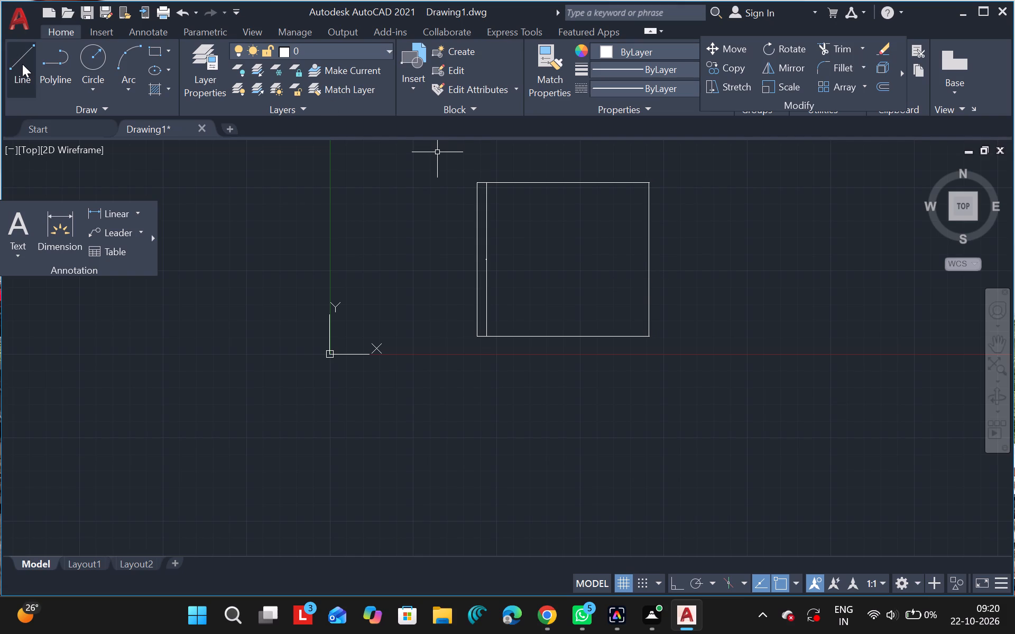
Draw a line along the rectangle's right edge from its lower-right corner to its upper-right corner.
left_click(22, 64)
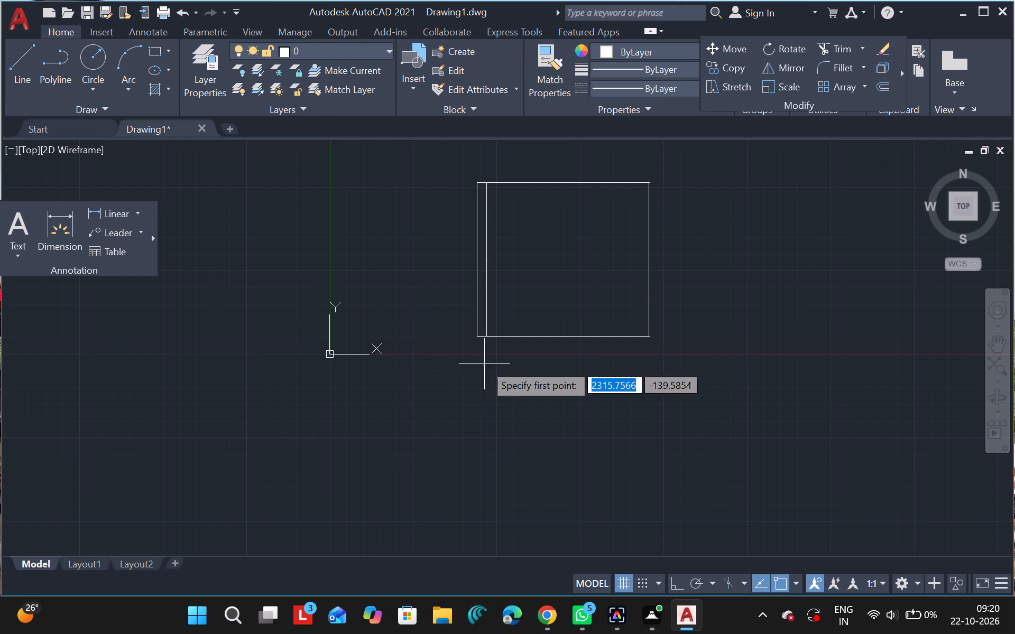
left_click(647, 335)
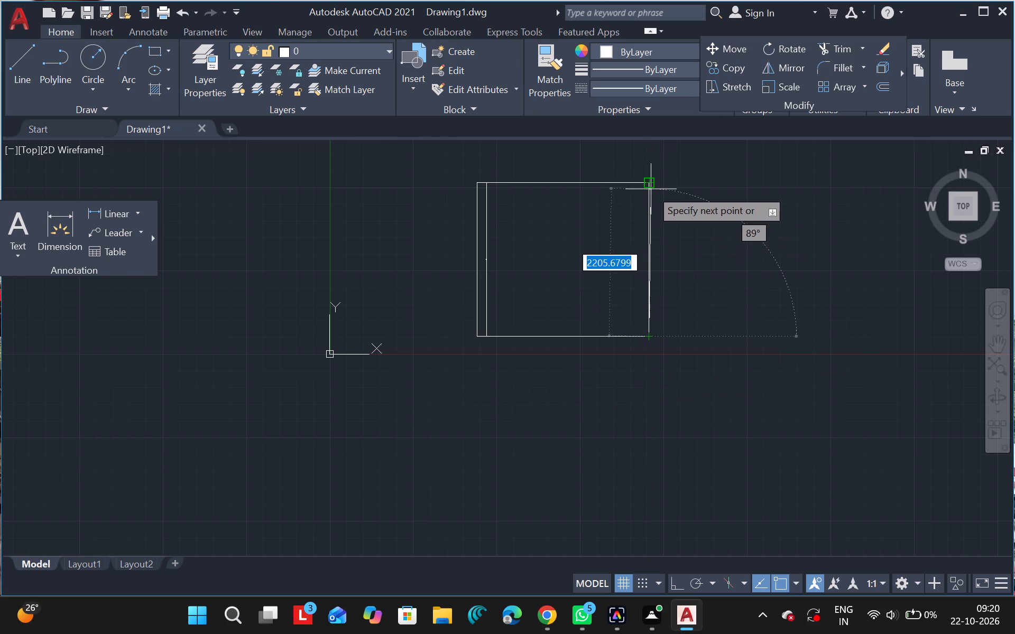
left_click(648, 186)
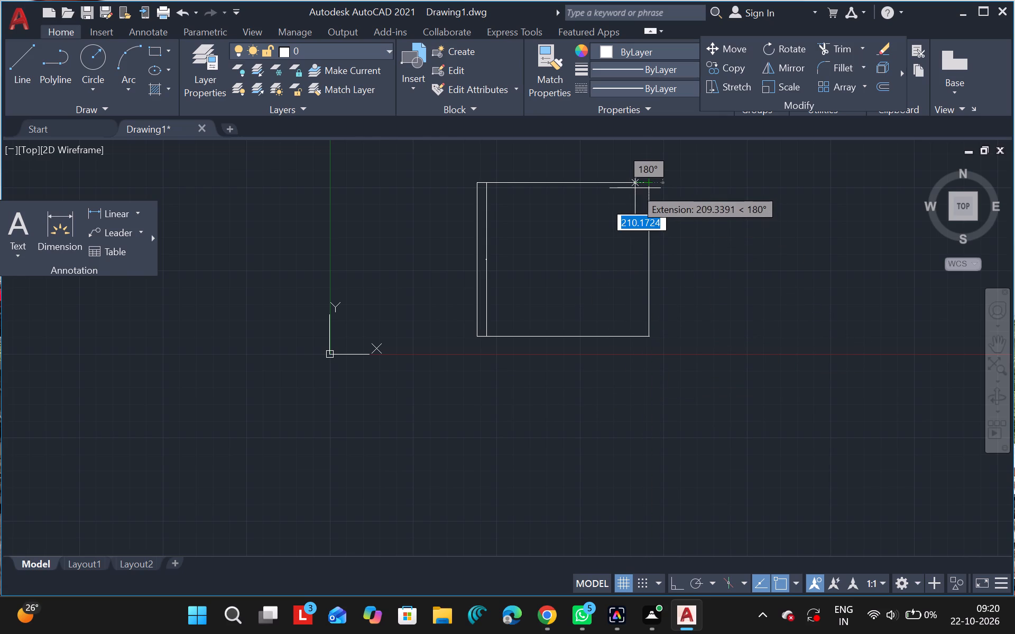
key("Escape")
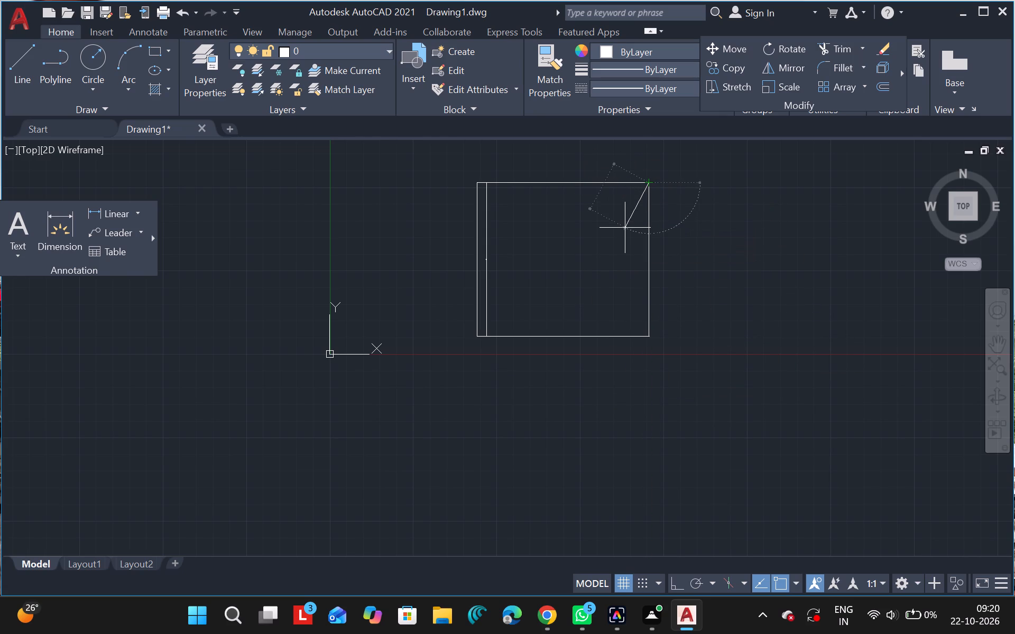
Add another vertical linear dimension between the rectangle's right corners, placing the dimension line just inside the right edge.
left_click(92, 210)
left_click(646, 337)
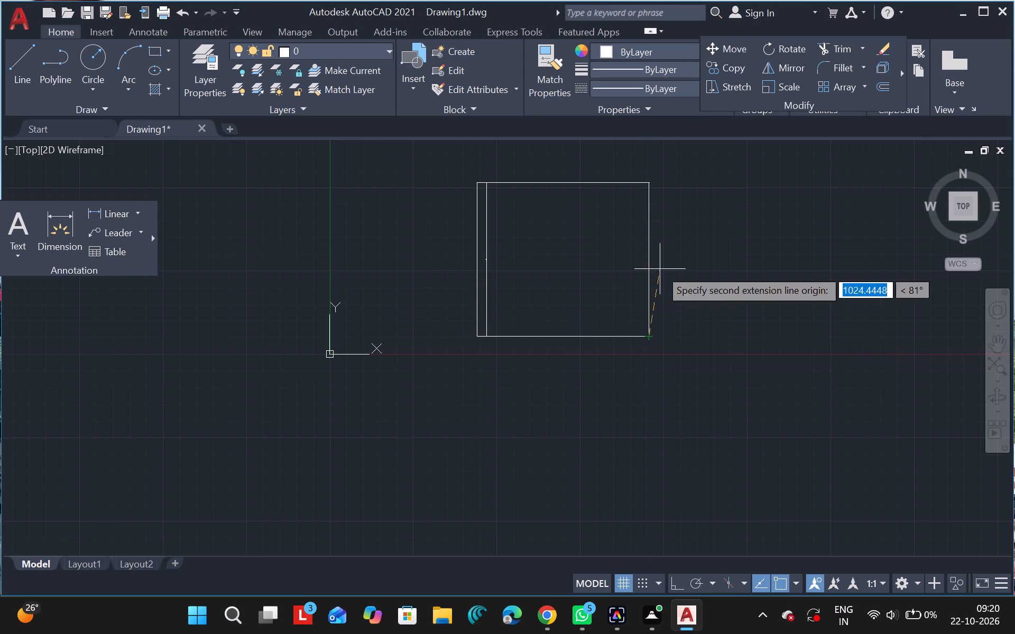
left_click(651, 185)
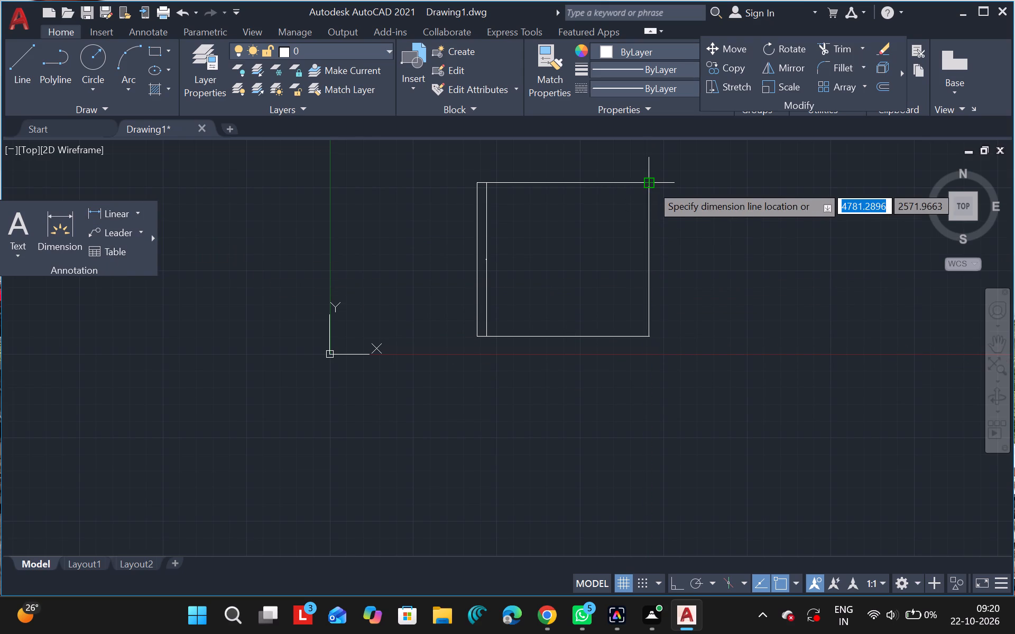
left_click_drag(651, 185, 639, 193)
left_click(639, 193)
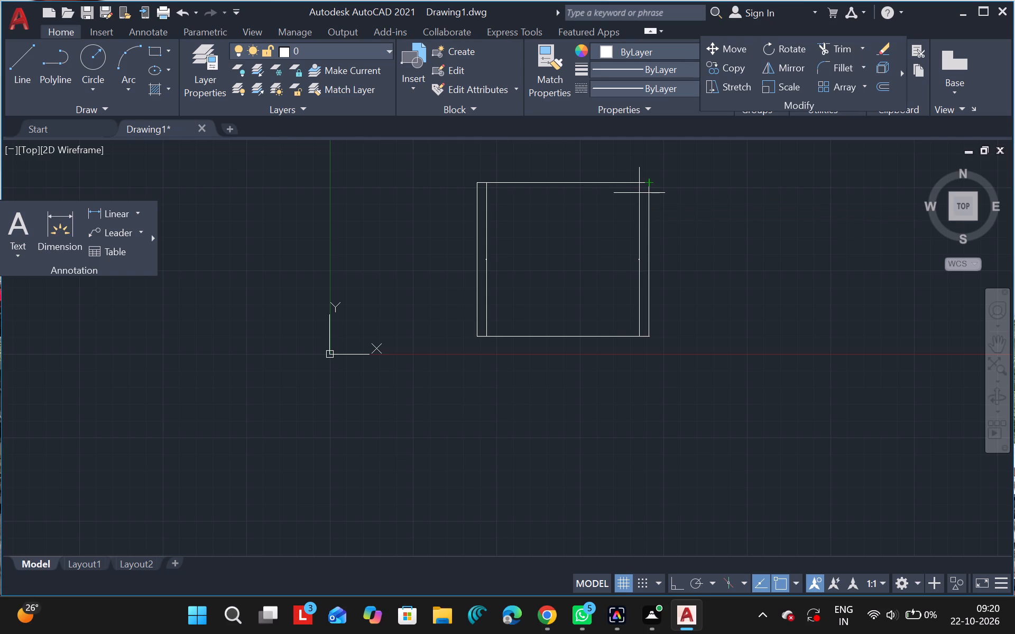
Add a horizontal linear dimension between the rectangle's two upper corners, placing the dimension line about 144 units below the top edge.
key("Escape")
left_click(94, 214)
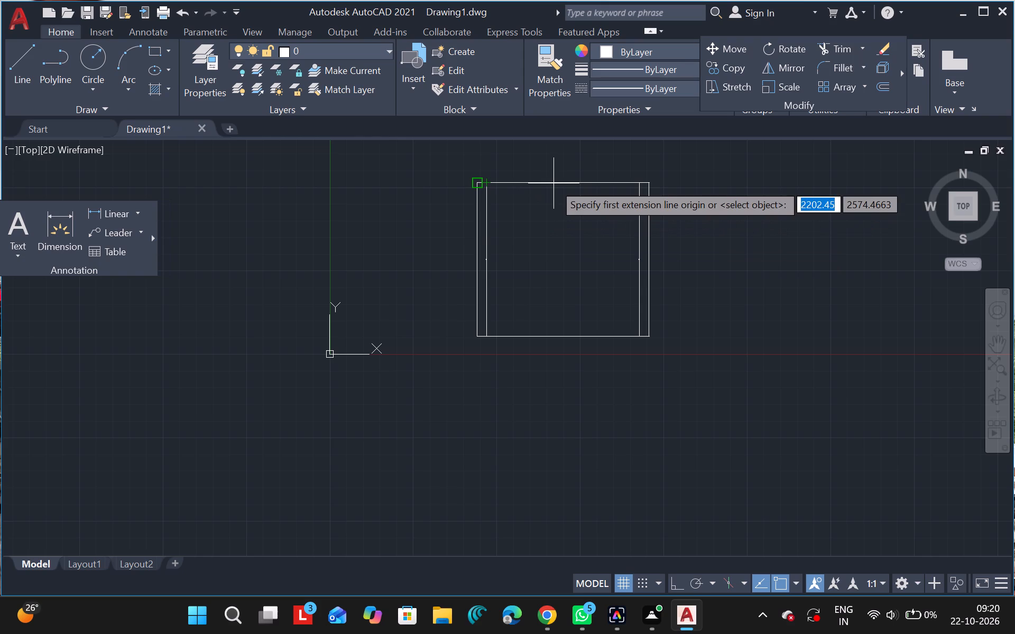
left_click_drag(476, 185, 559, 178)
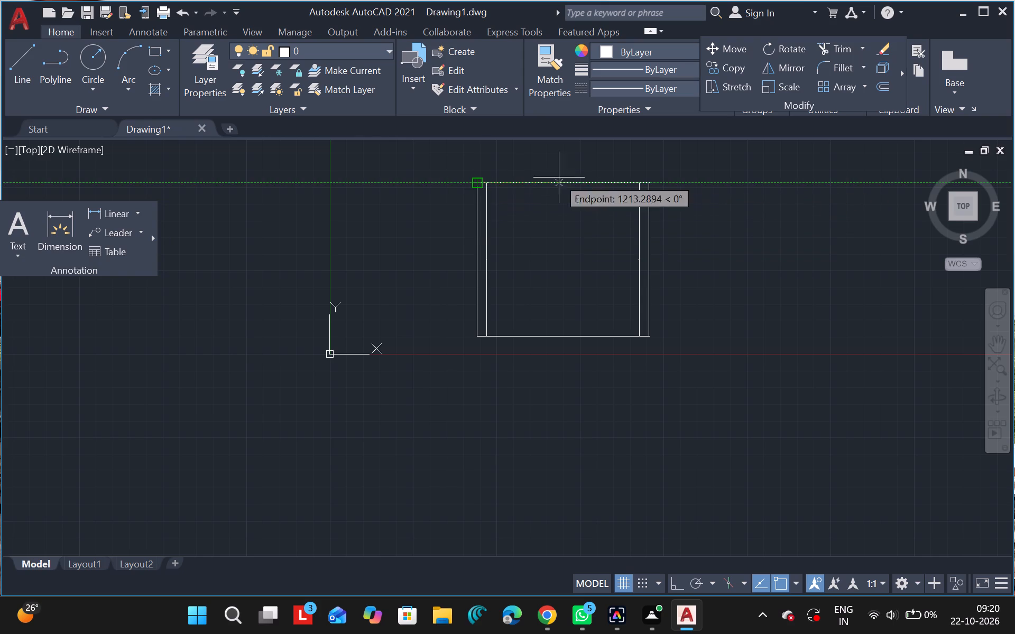
left_click_drag(559, 178, 648, 182)
left_click_drag(648, 182, 649, 192)
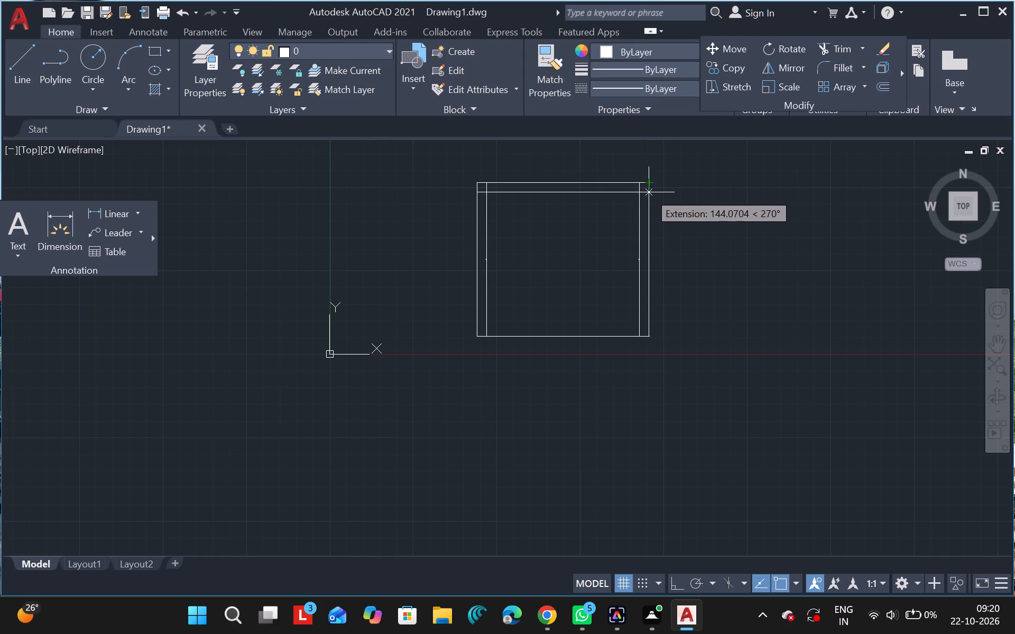
left_click(649, 192)
key("Escape")
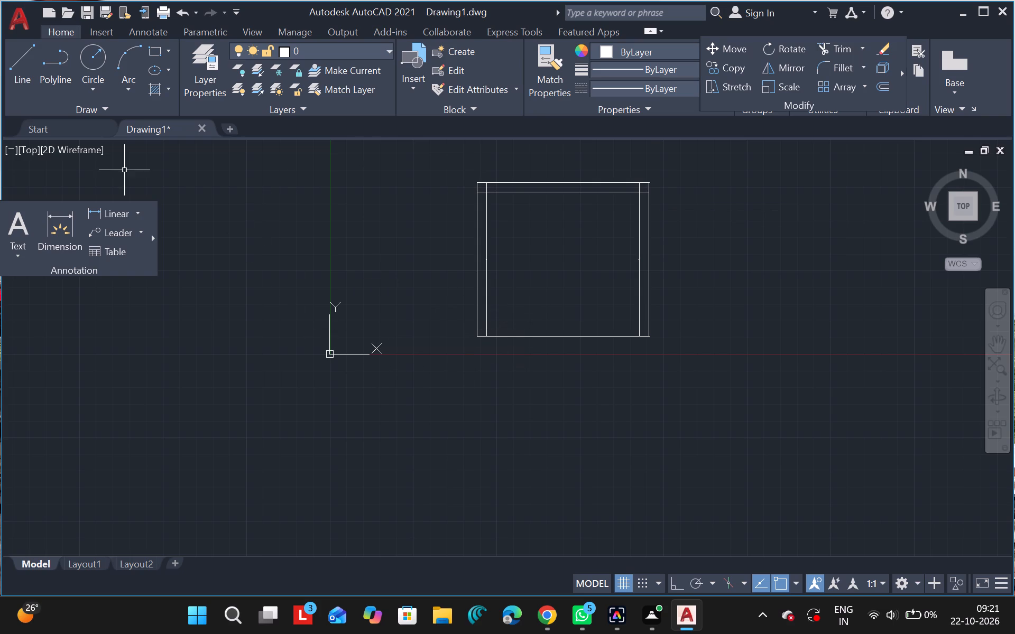
Add a horizontal linear dimension between the rectangle's two lower corners, placing the dimension line just above the bottom edge.
left_click(94, 218)
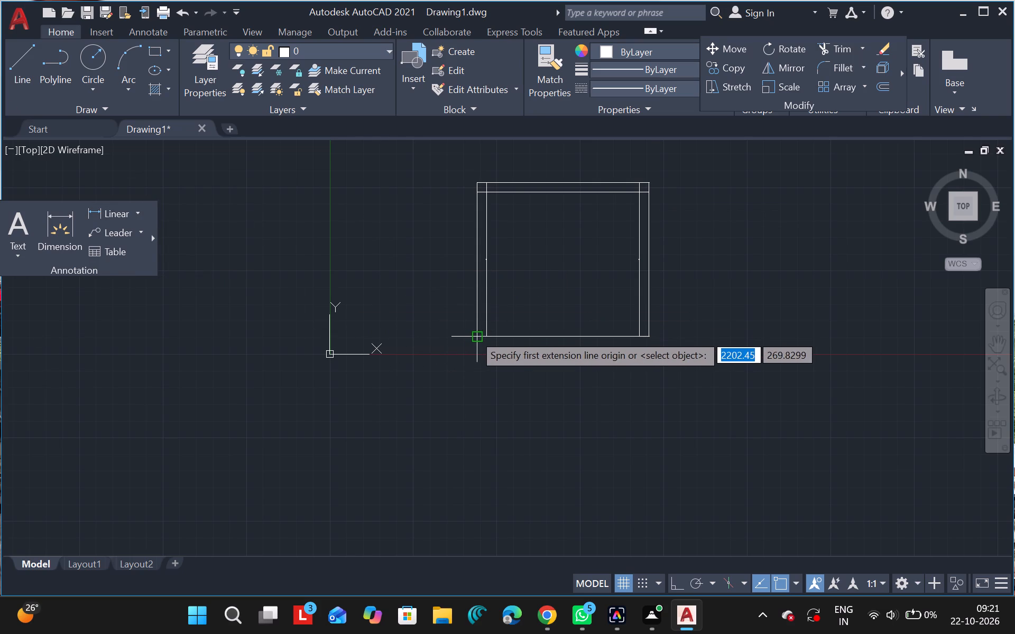
left_click_drag(478, 336, 598, 332)
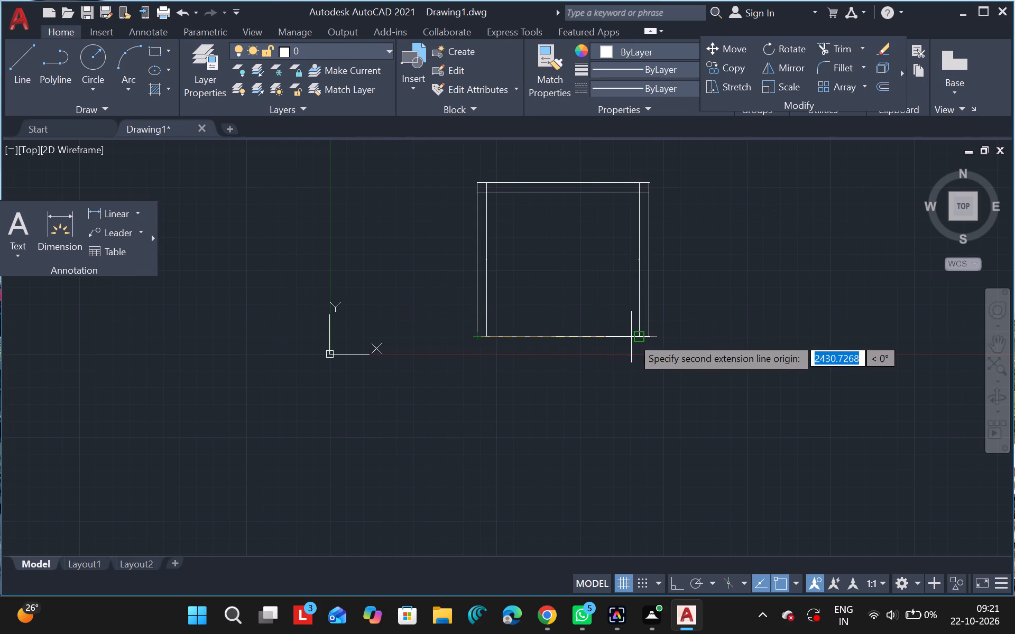
left_click(648, 338)
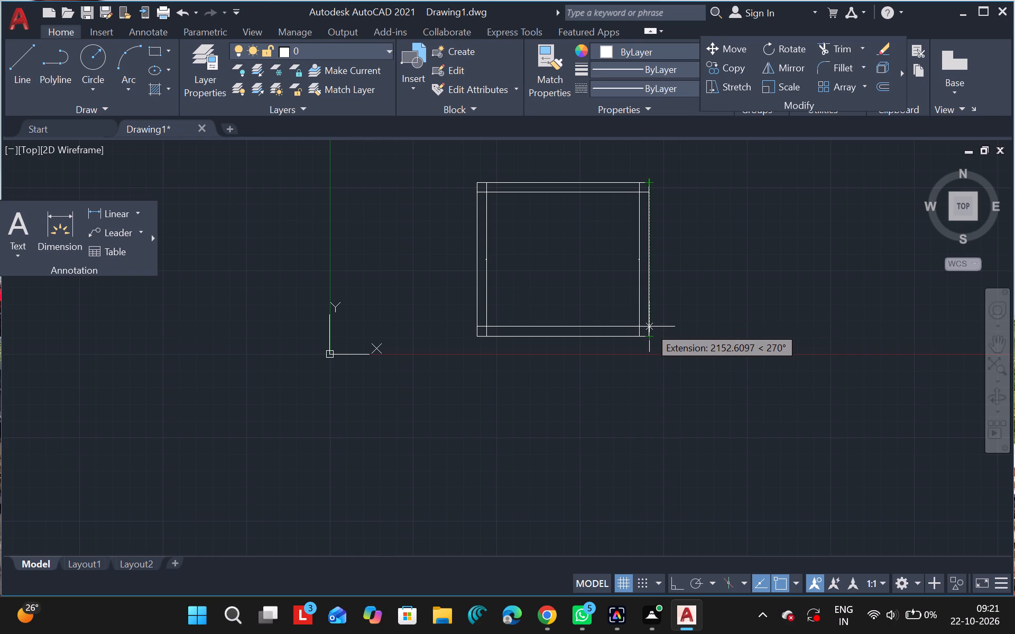
left_click(649, 327)
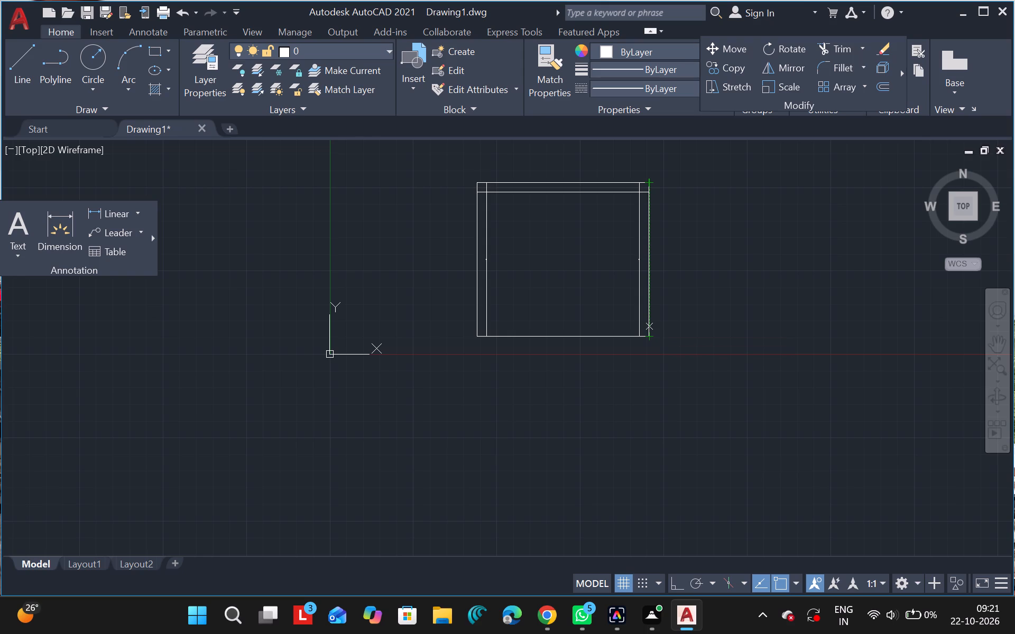
key("Escape")
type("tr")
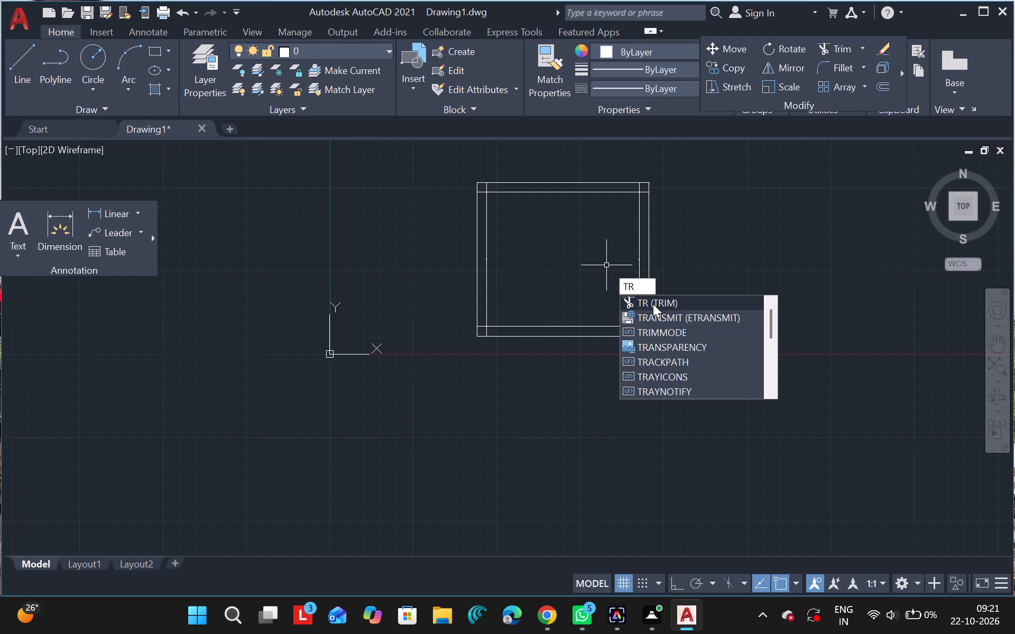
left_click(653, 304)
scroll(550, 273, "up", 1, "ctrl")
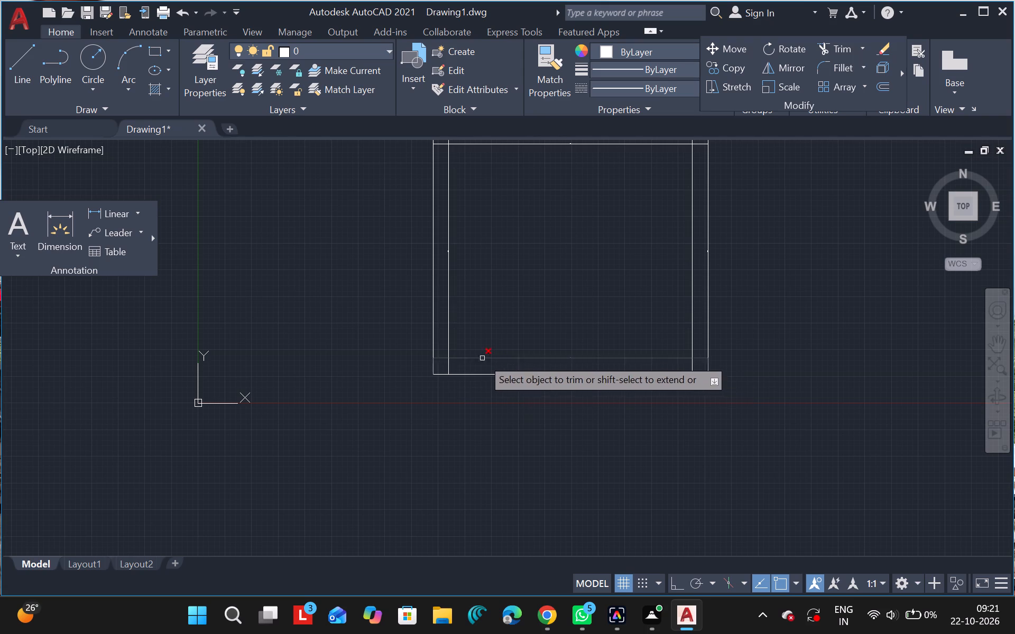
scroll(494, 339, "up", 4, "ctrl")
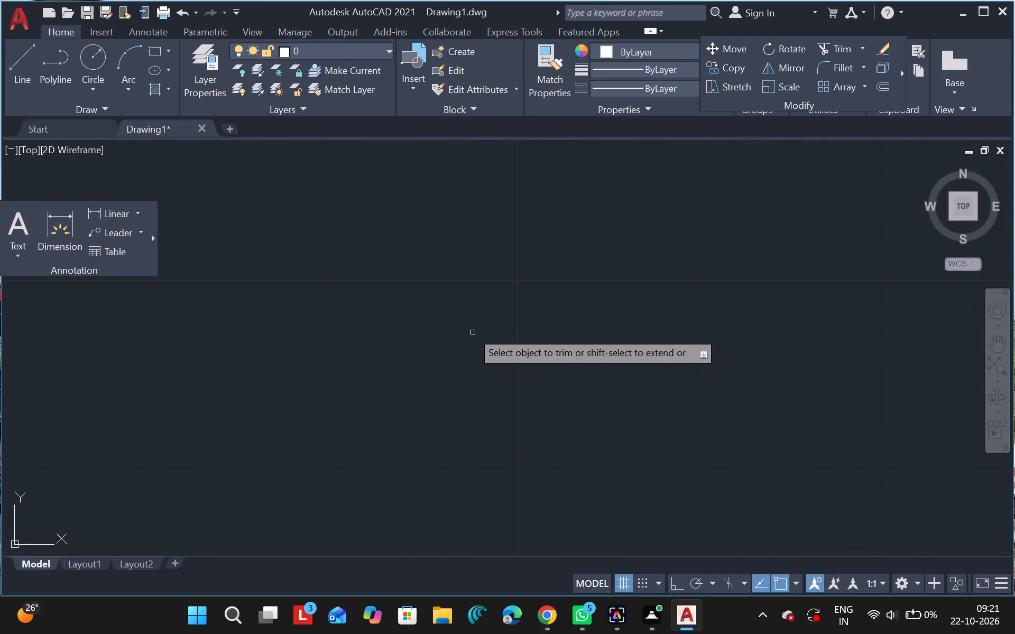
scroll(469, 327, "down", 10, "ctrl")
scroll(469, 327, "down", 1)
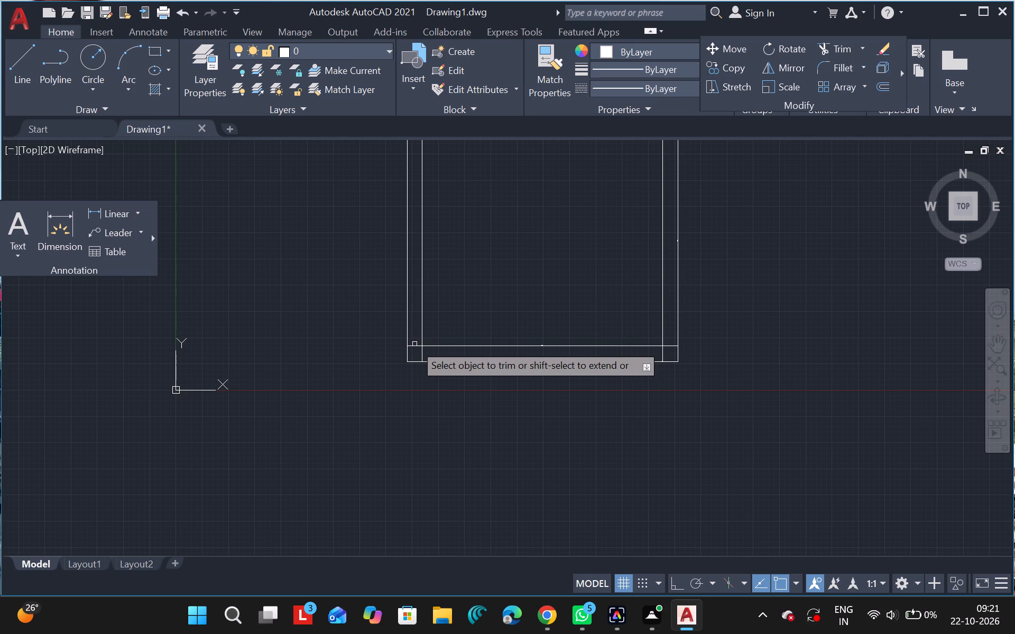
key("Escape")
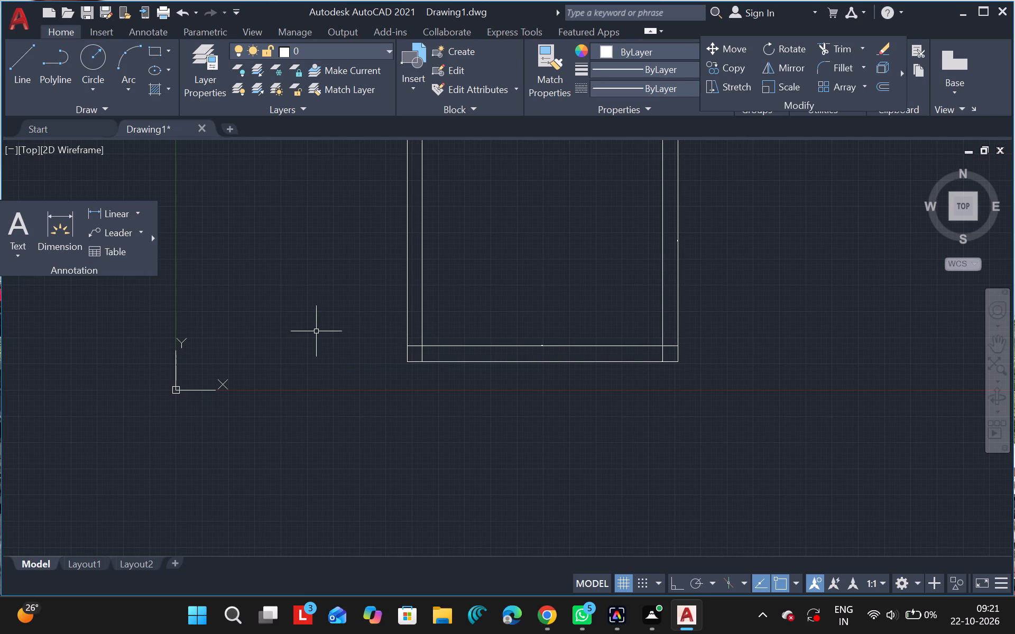
Draw a short horizontal line from the lower inner line's left end, extending outward past the rectangle's left edge.
left_click(11, 74)
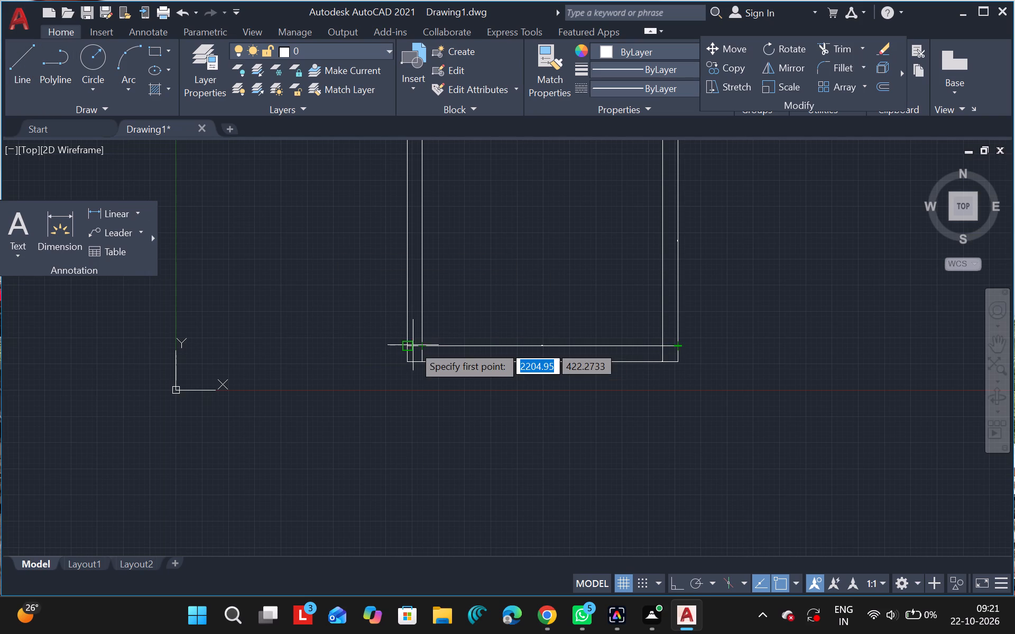
left_click_drag(411, 345, 383, 344)
left_click(383, 344)
key("Escape")
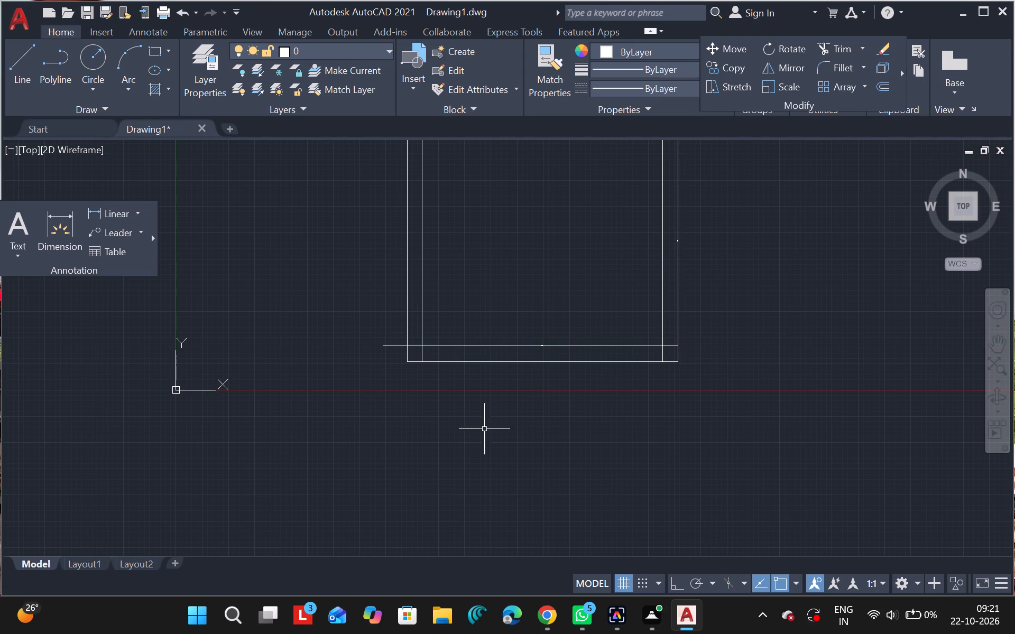
Draw a horizontal line from the lower inner line's right end, extending about 340 units outward past the rectangle's right edge.
left_click_drag(20, 63, 353, 210)
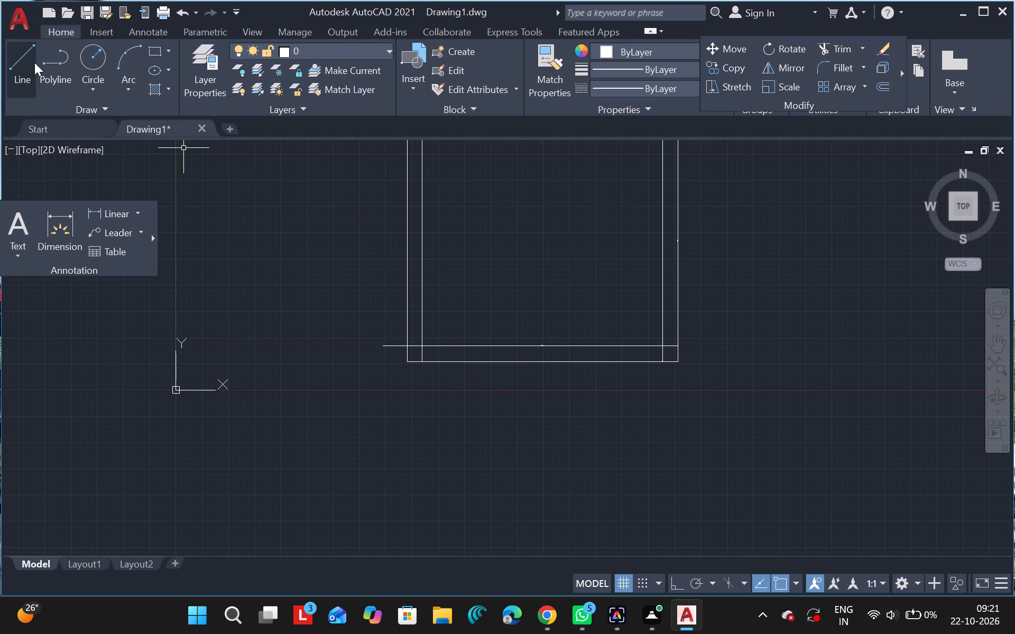
left_click(24, 64)
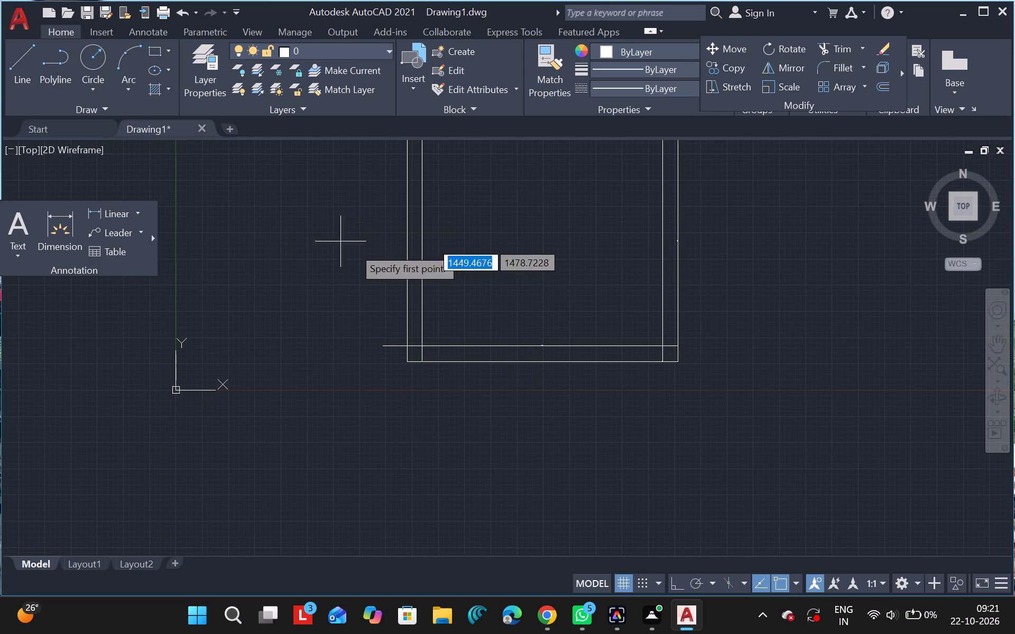
left_click_drag(678, 343, 703, 344)
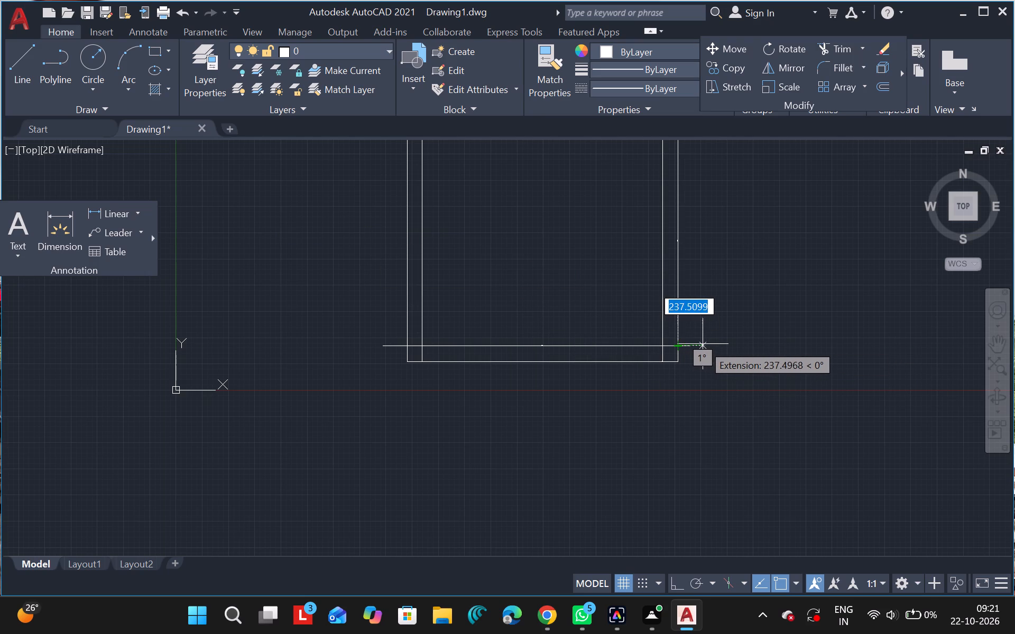
left_click_drag(703, 344, 720, 347)
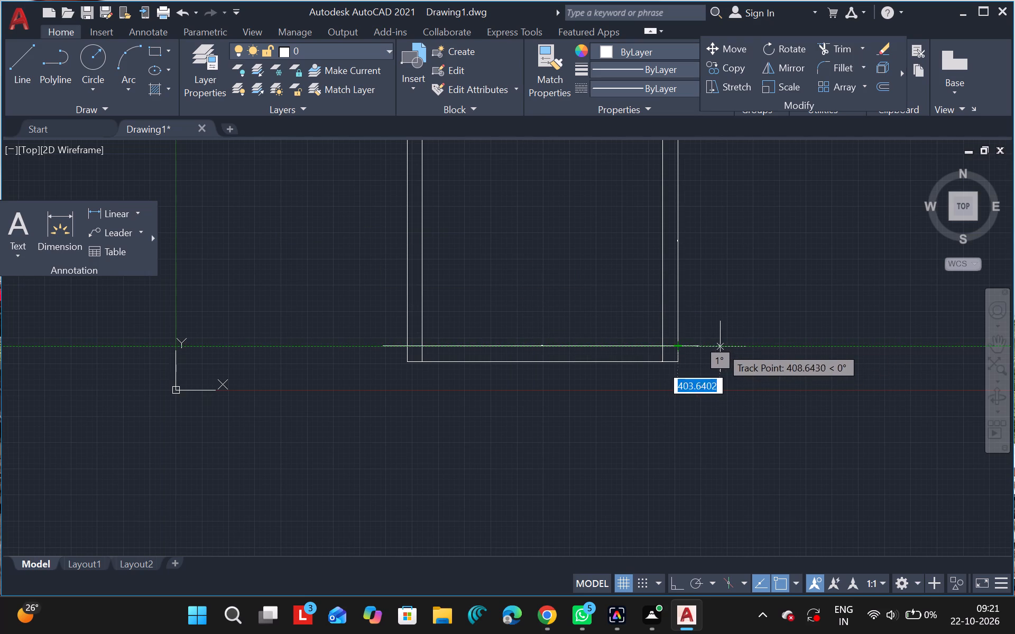
left_click_drag(720, 347, 713, 346)
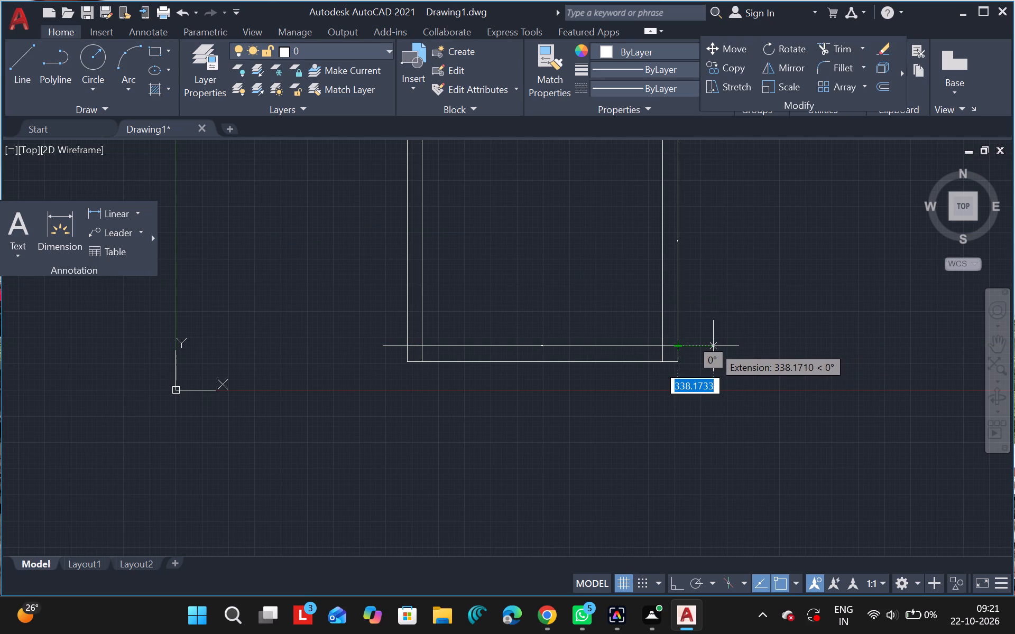
left_click(712, 346)
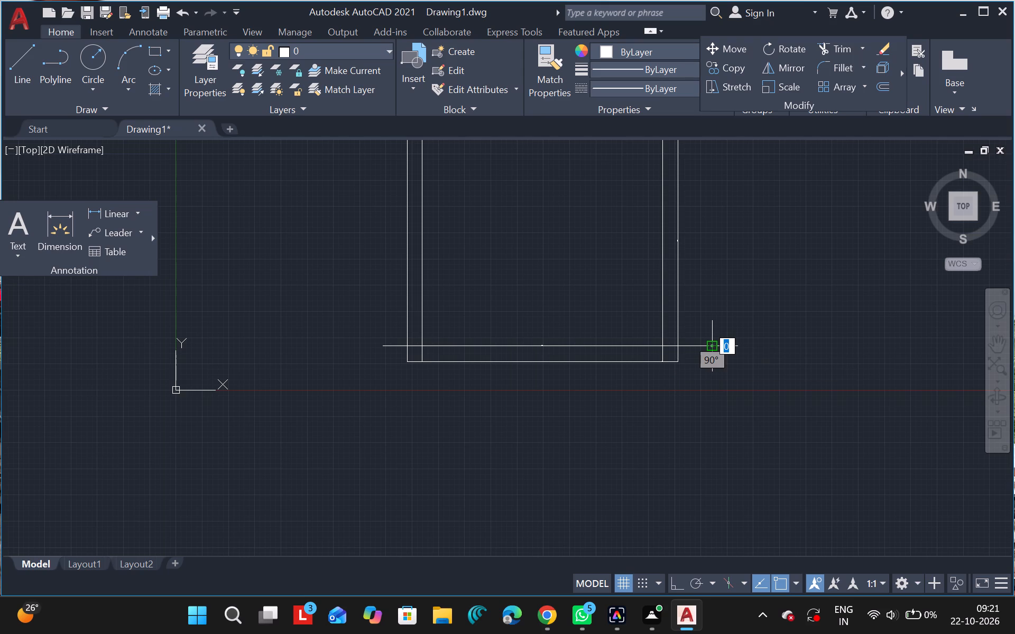
key("Escape")
Draw a short horizontal line from the upper inner line's left end, extending outward past the rectangle's left edge.
scroll(493, 285, "down", 2, "ctrl")
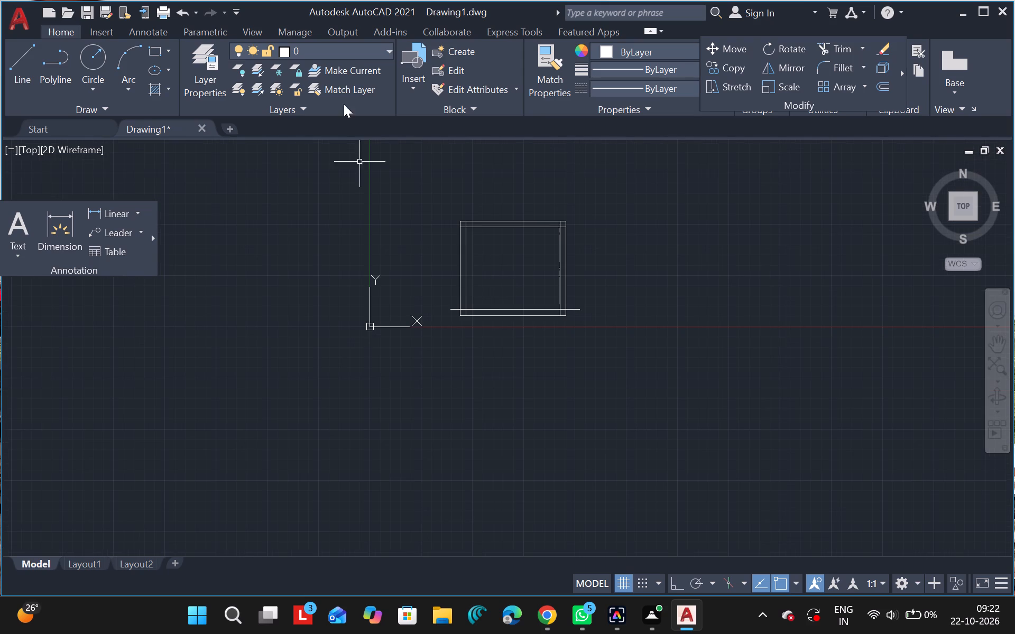
left_click(10, 61)
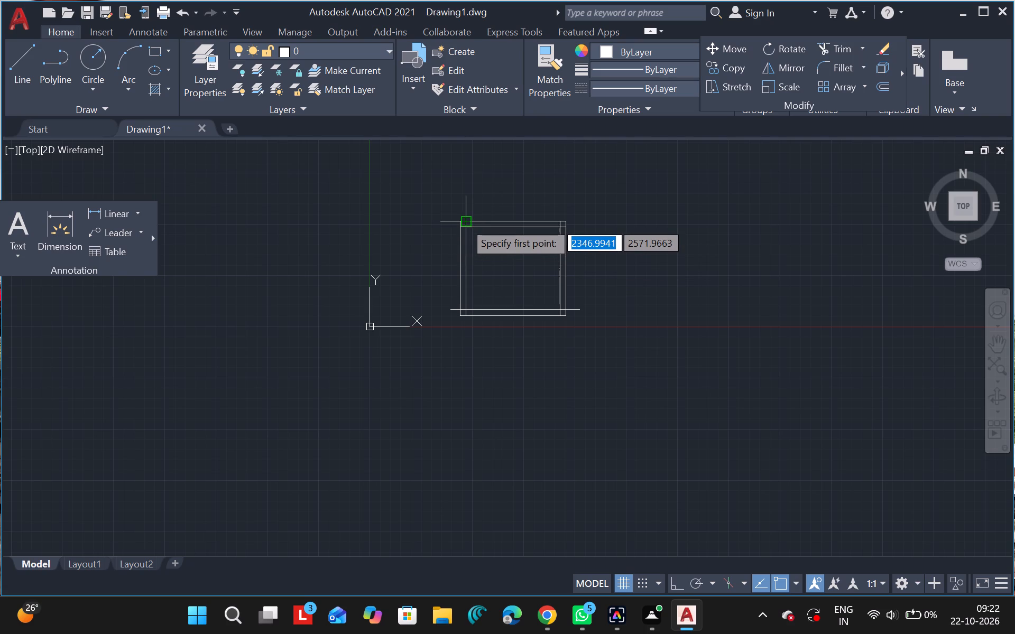
left_click_drag(462, 227, 432, 228)
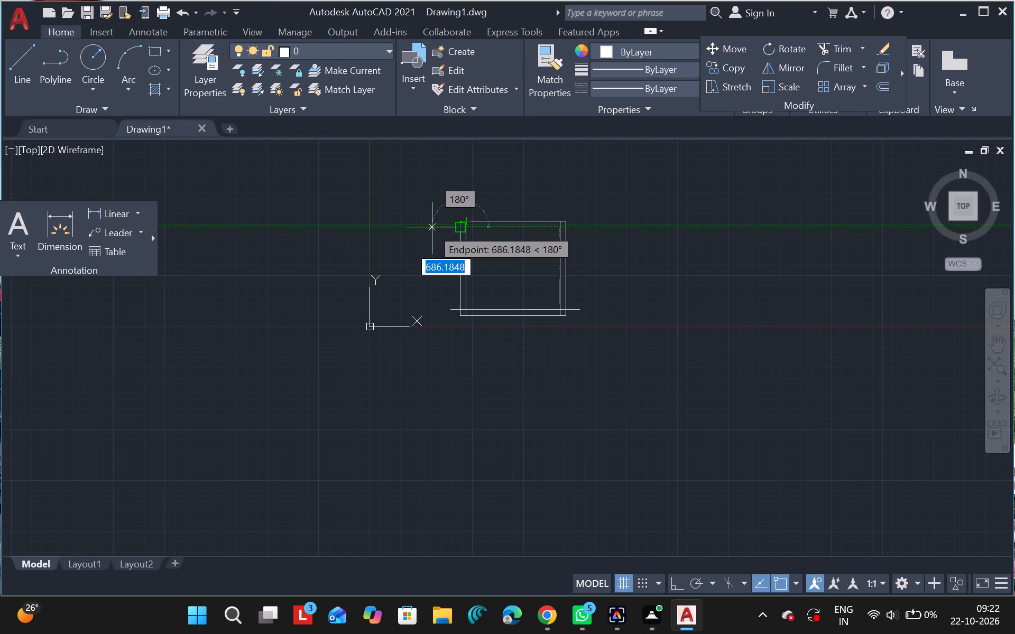
left_click(446, 229)
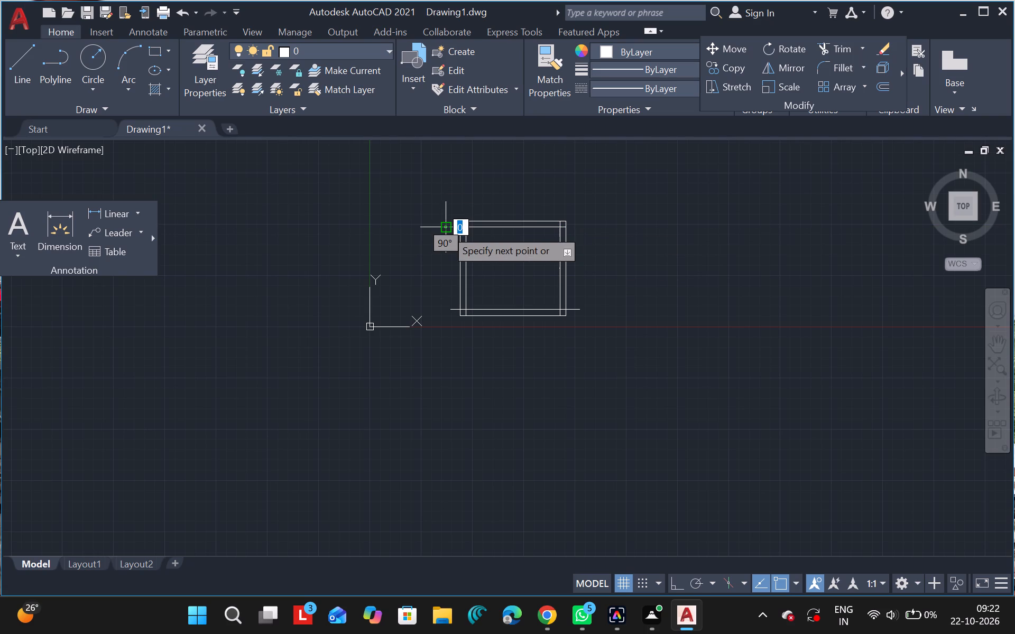
key("Escape")
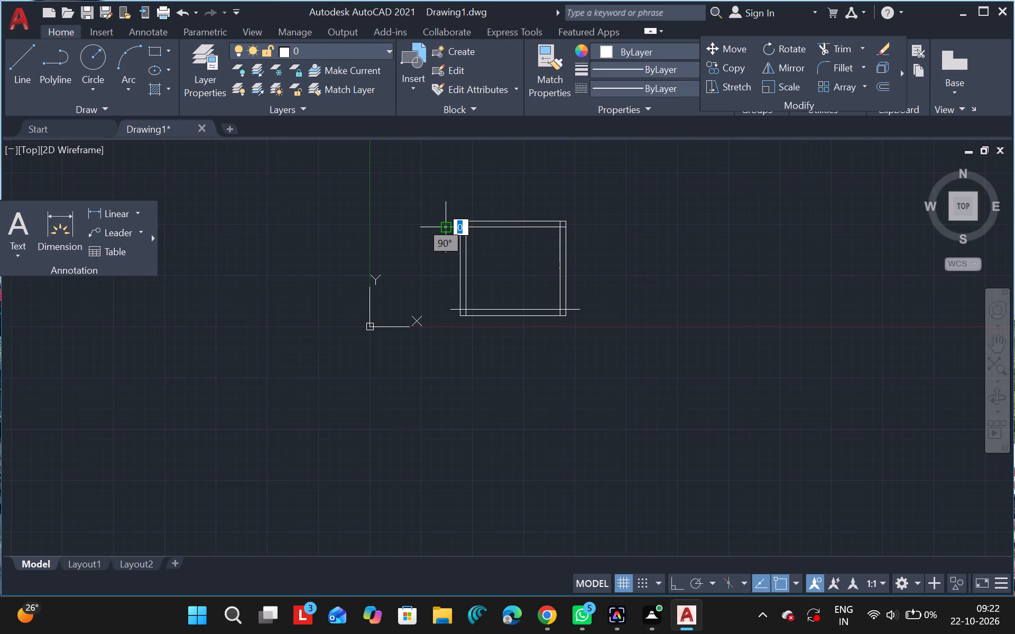
Draw a short, nearly horizontal line from the upper inner line's right end, extending outward past the rectangle's right edge.
left_click(20, 81)
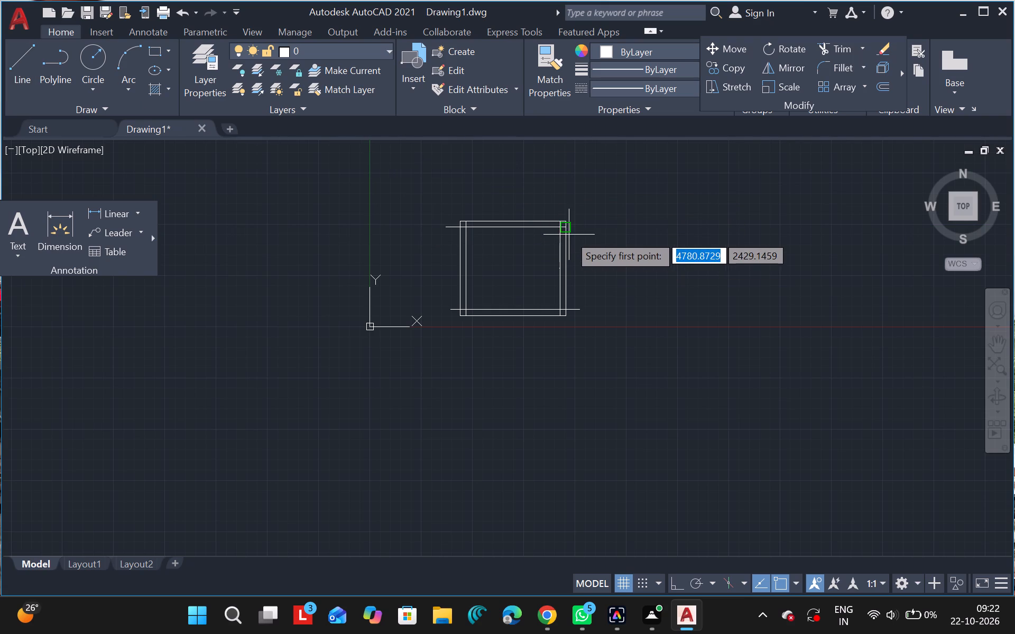
left_click_drag(566, 228, 590, 230)
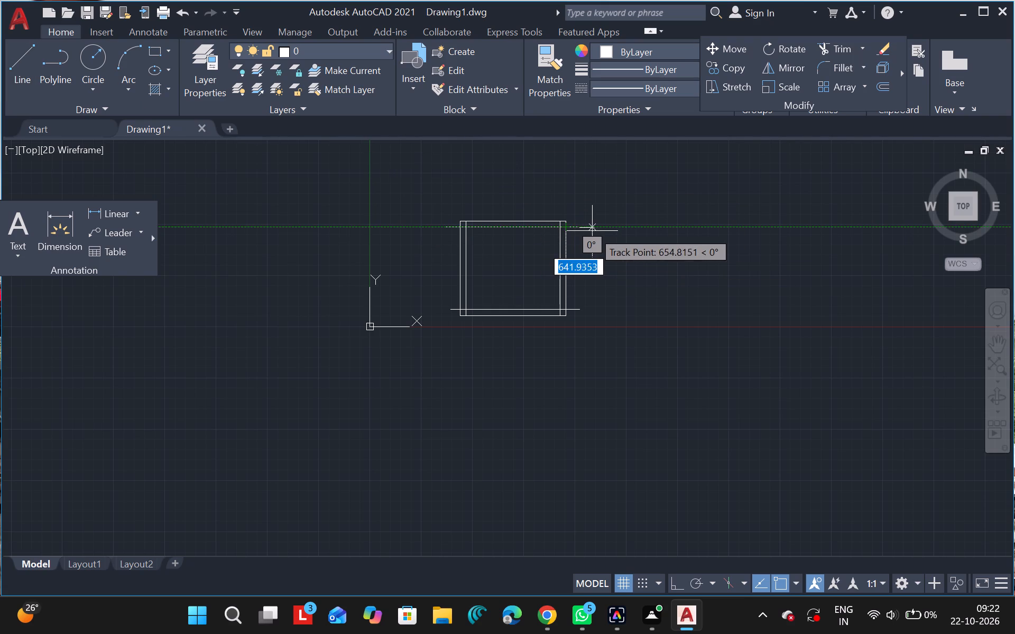
left_click_drag(590, 230, 588, 230)
left_click(588, 230)
key("Escape")
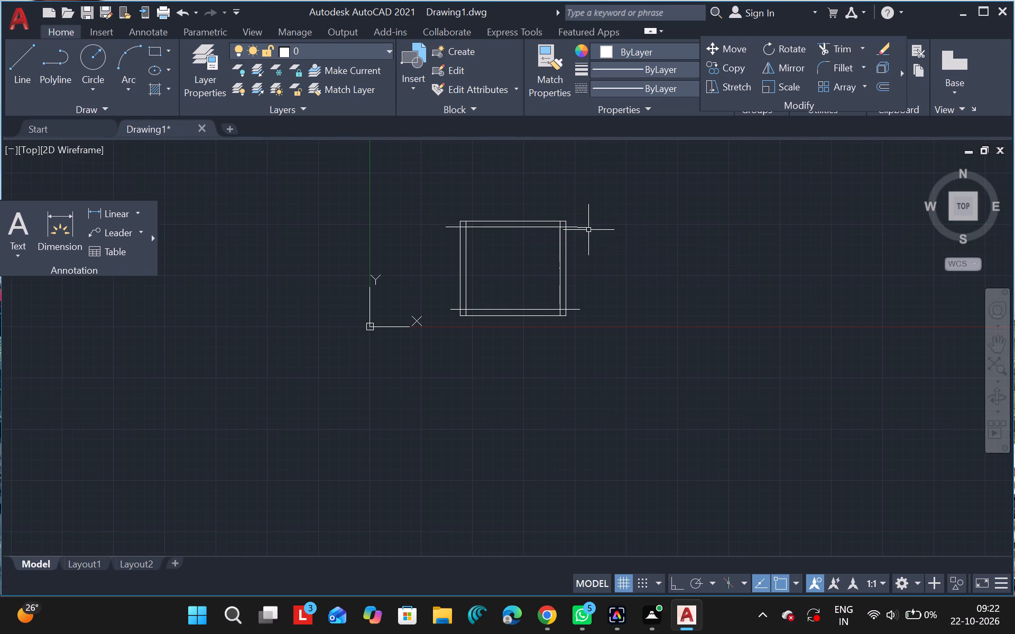
Trim both ends of the upper horizontal inner line that overhang the rectangle's left and right edges.
type("tr")
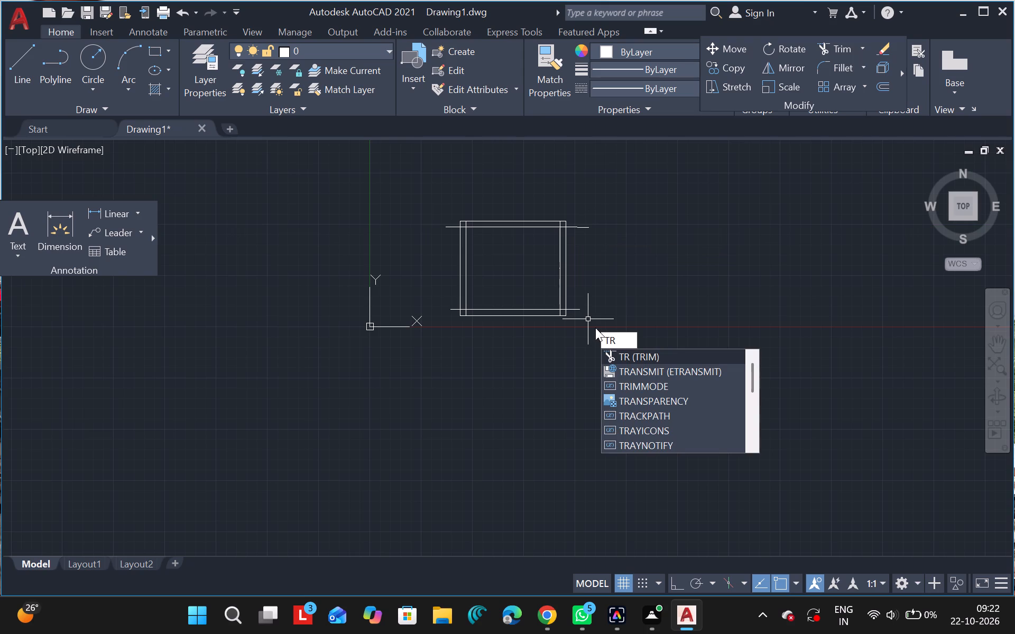
left_click(638, 362)
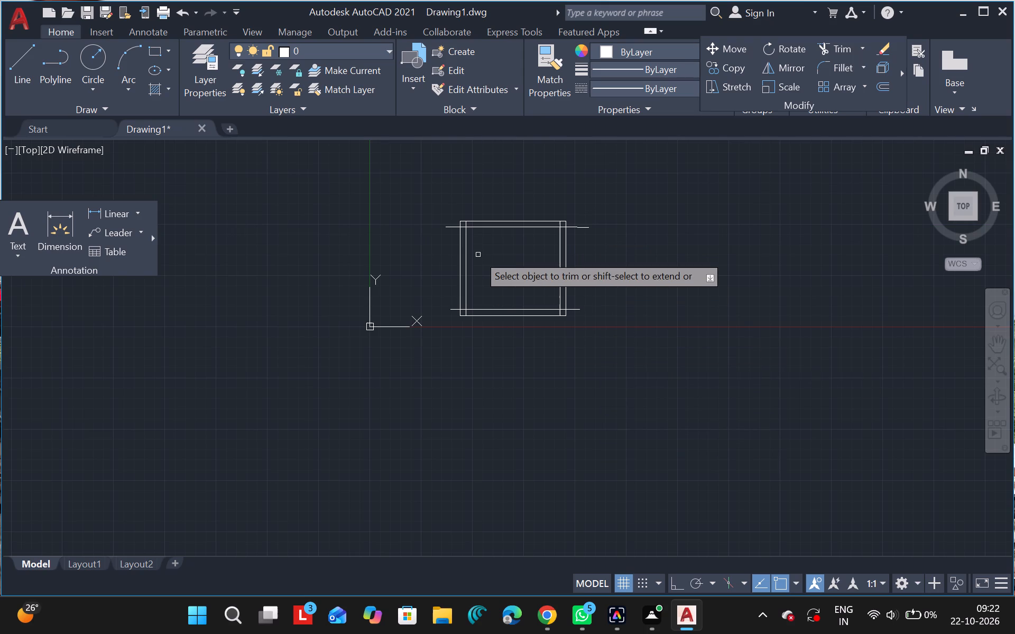
scroll(478, 255, "up", 3, "ctrl")
scroll(469, 251, "down", 3, "ctrl")
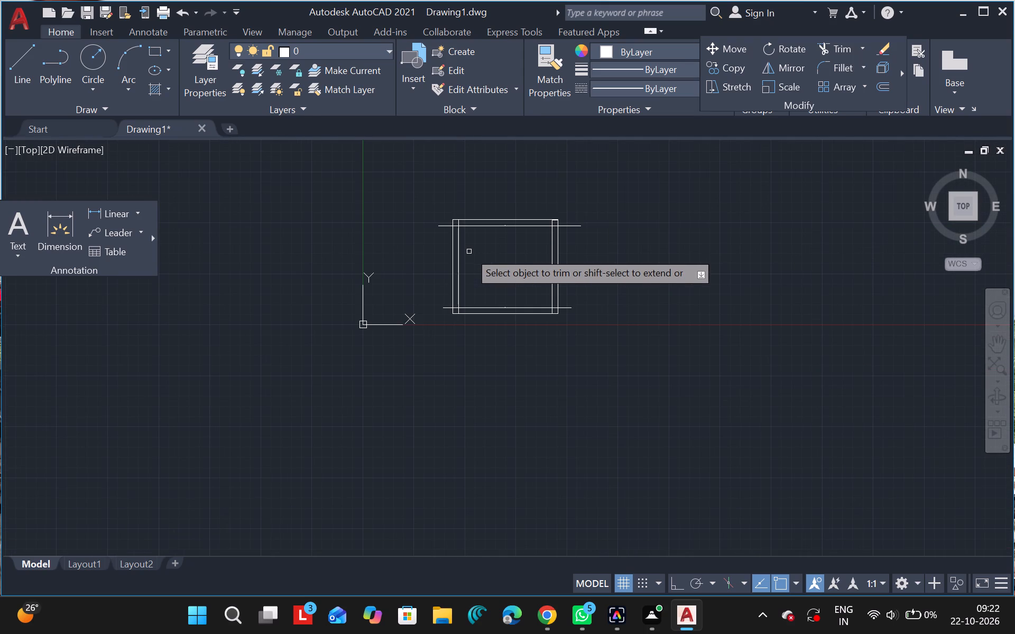
scroll(501, 216, "up", 2, "ctrl")
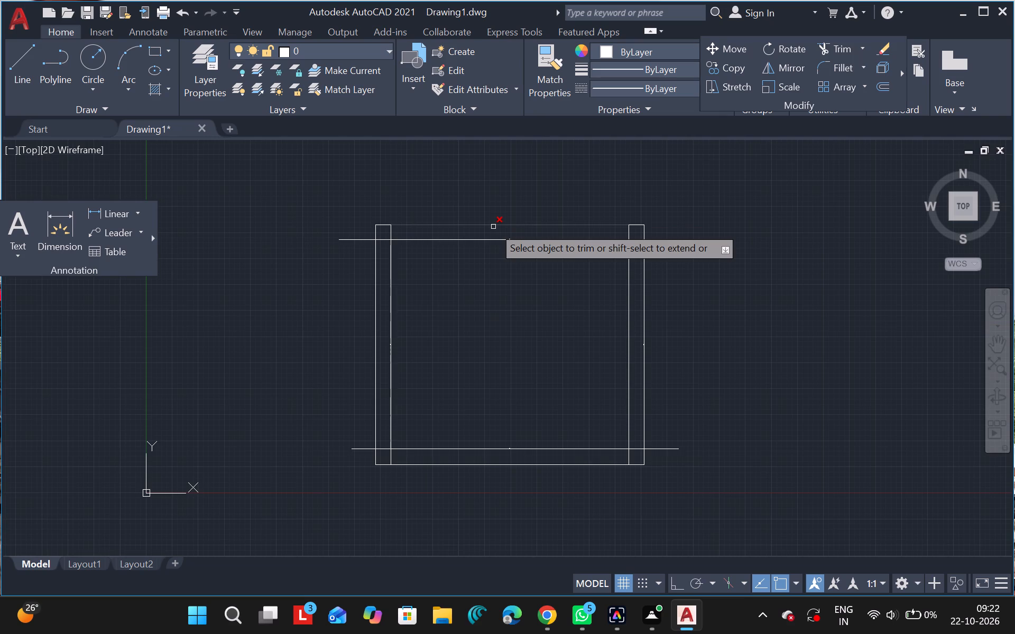
scroll(493, 227, "up", 3, "ctrl")
scroll(485, 235, "down", 4, "ctrl")
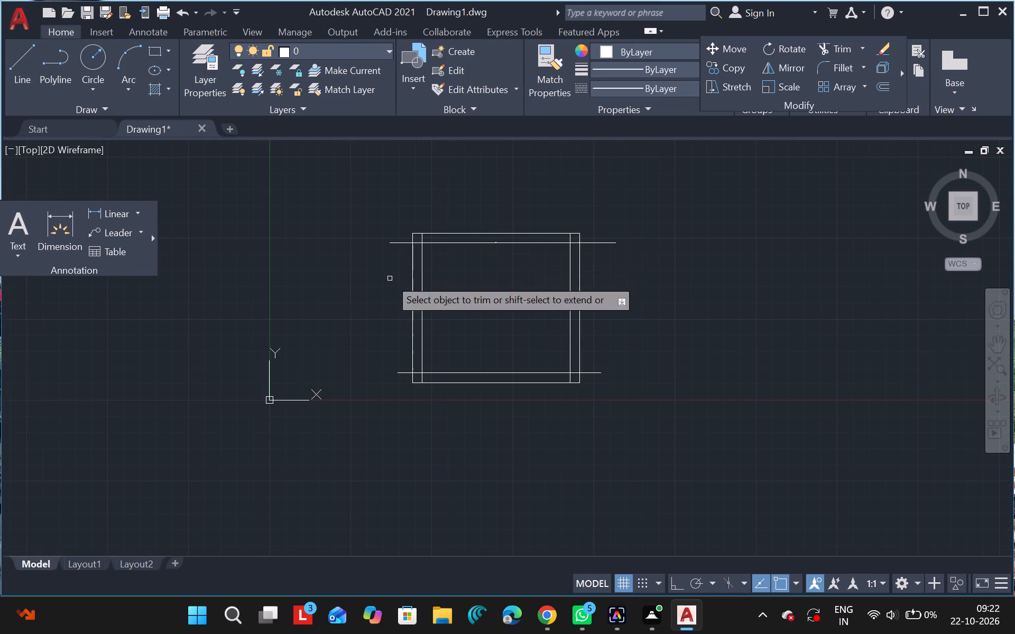
left_click(399, 242)
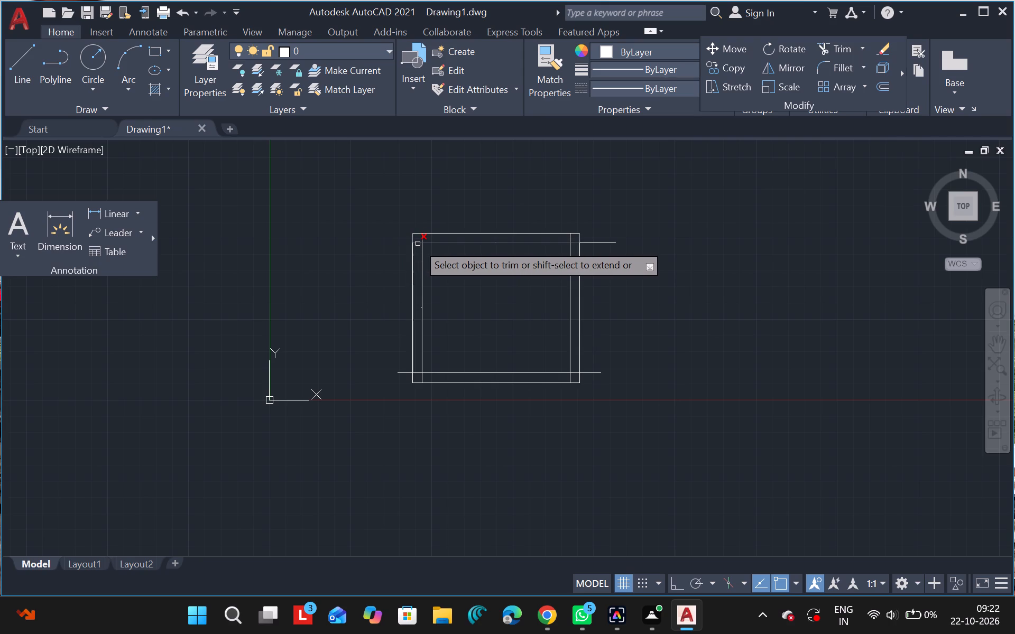
scroll(418, 244, "up", 2, "ctrl")
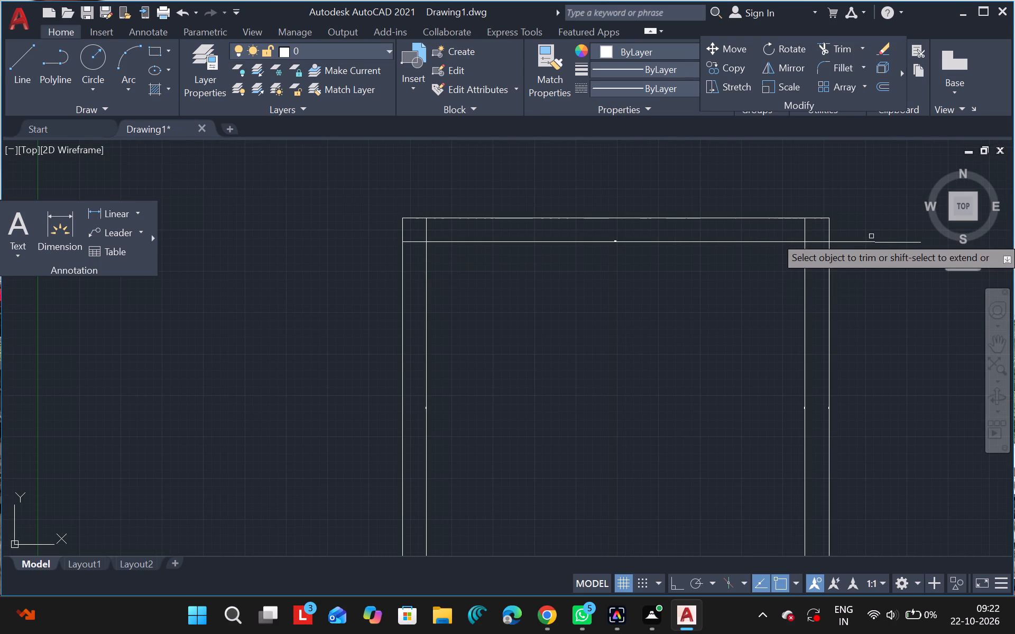
left_click(836, 240)
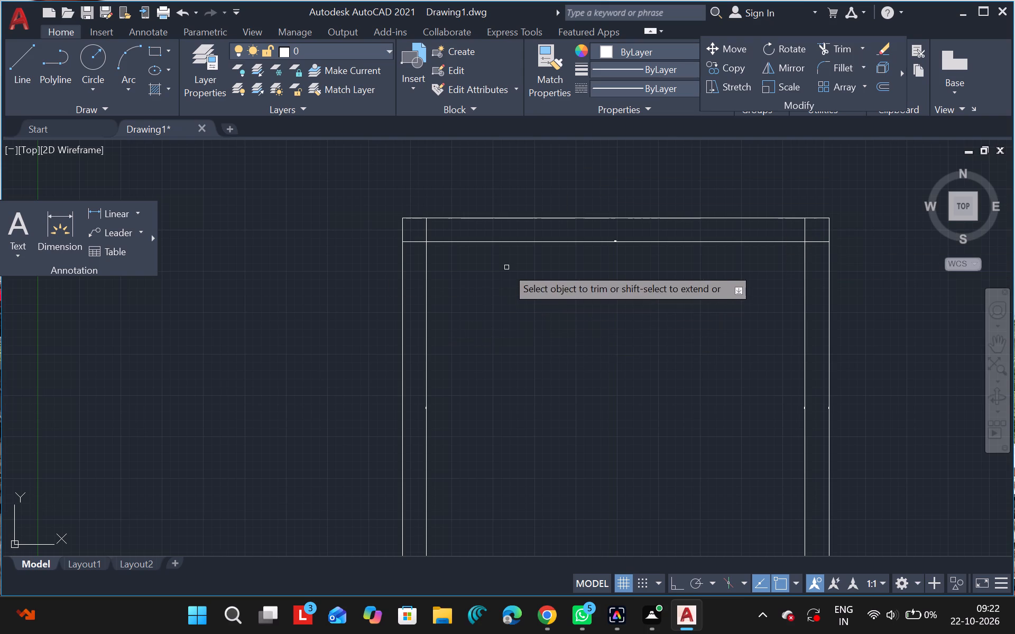
Trim both ends of the lower horizontal inner line that overhang the rectangle's left and right edges.
scroll(528, 355, "down", 2, "ctrl")
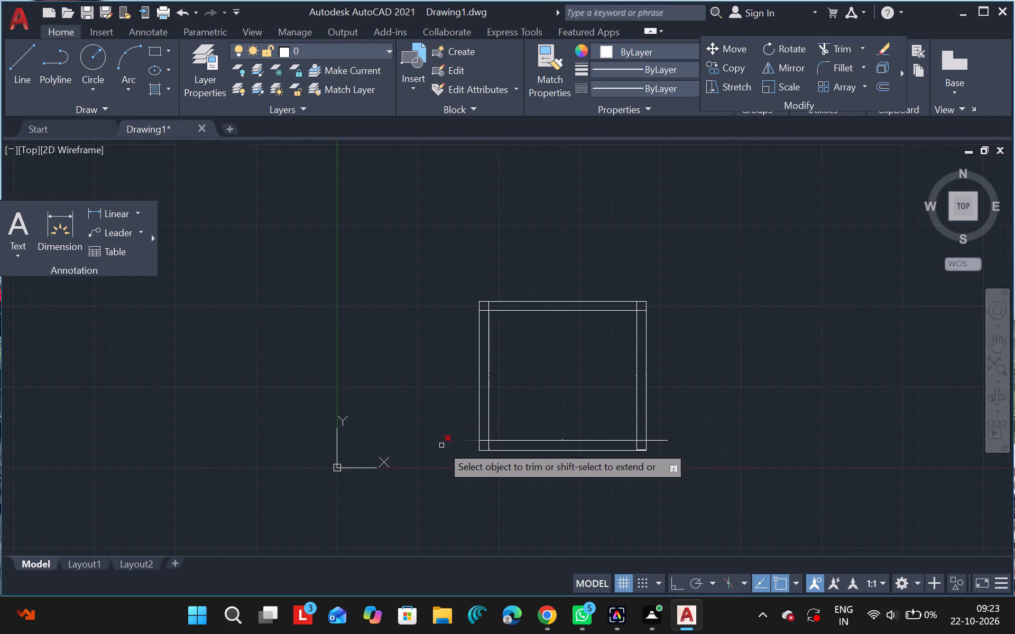
left_click_drag(468, 440, 659, 440)
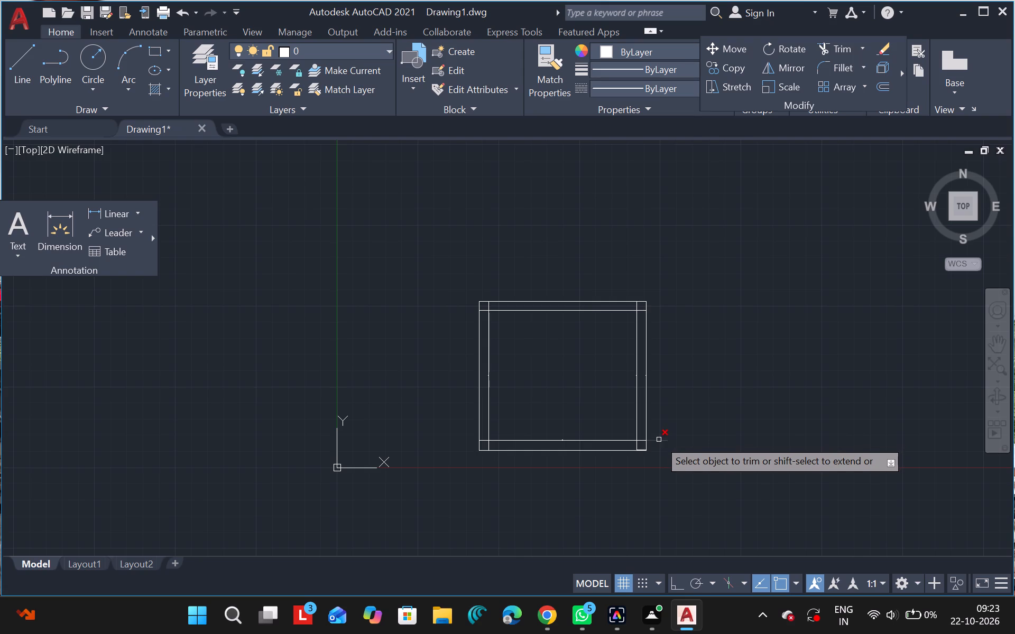
left_click(659, 440)
key("Escape")
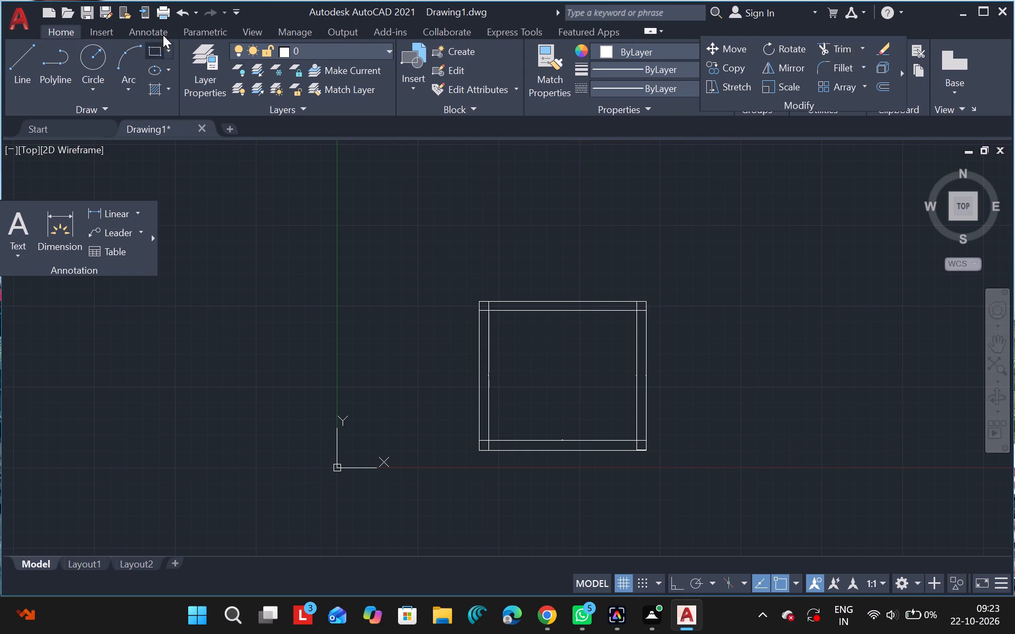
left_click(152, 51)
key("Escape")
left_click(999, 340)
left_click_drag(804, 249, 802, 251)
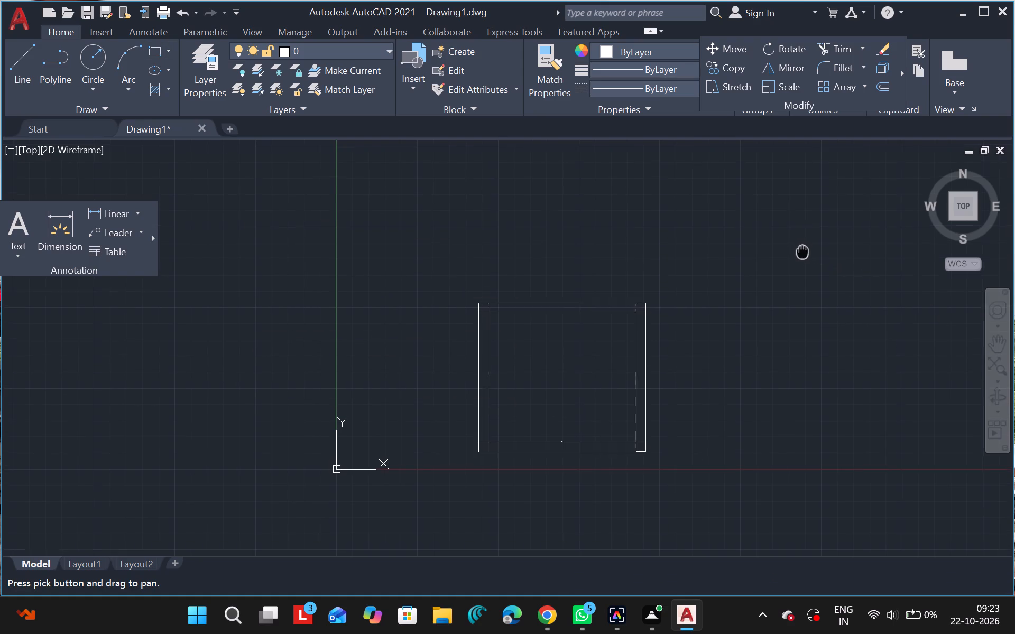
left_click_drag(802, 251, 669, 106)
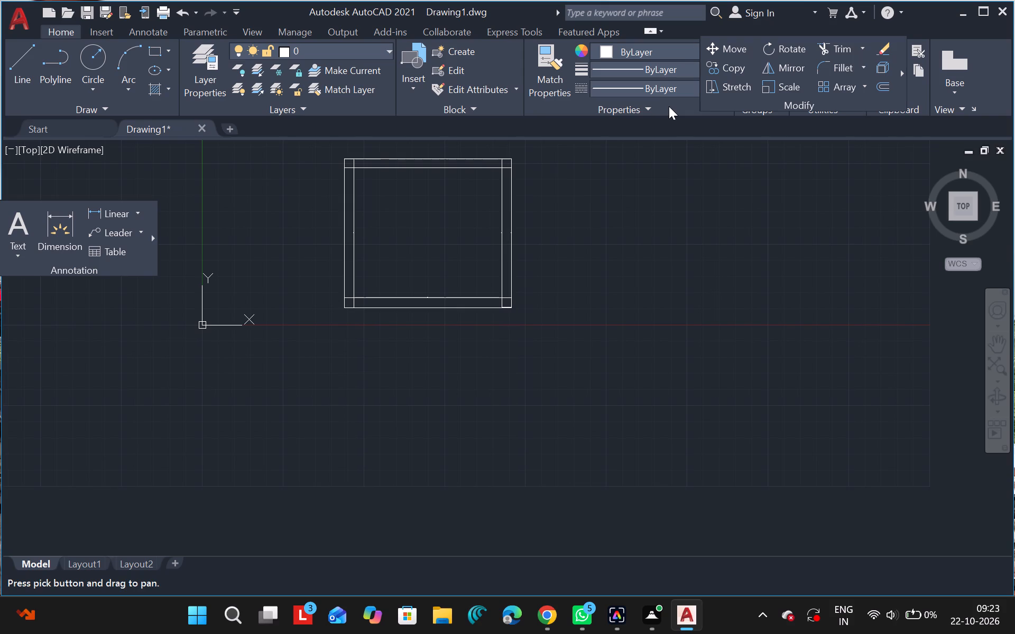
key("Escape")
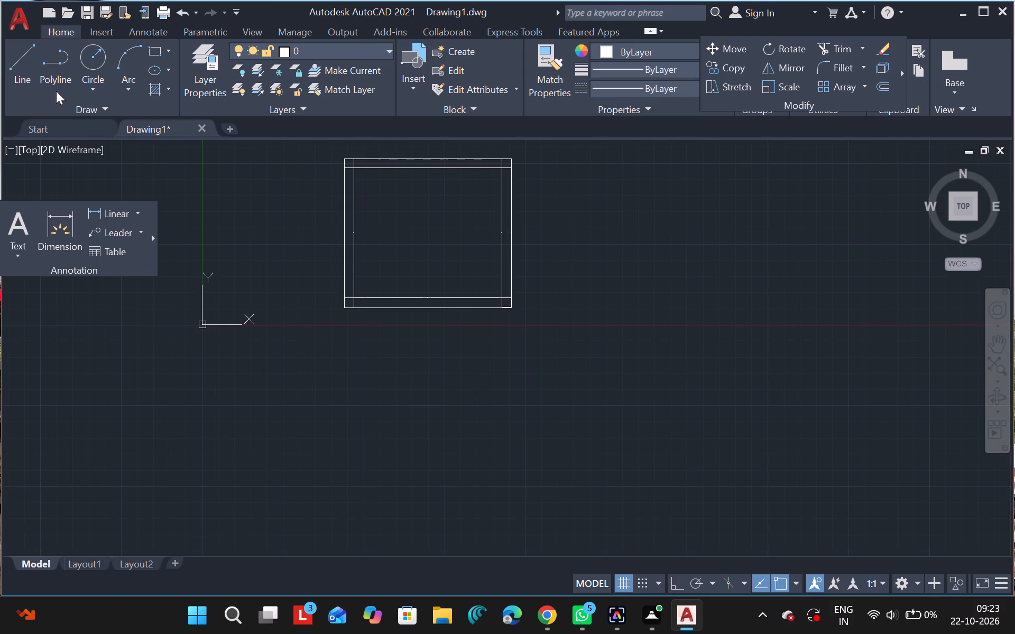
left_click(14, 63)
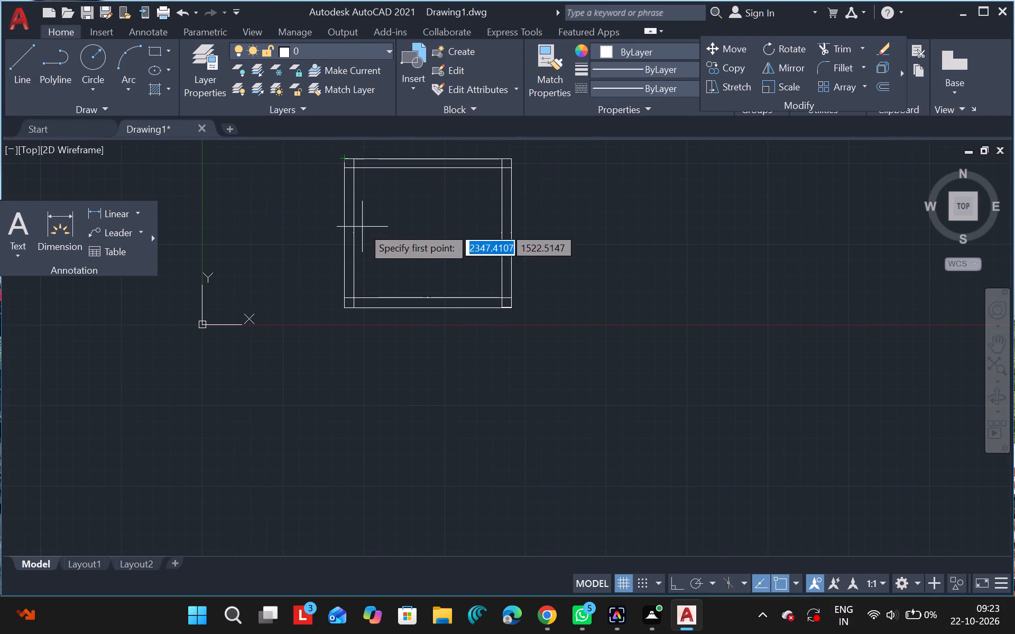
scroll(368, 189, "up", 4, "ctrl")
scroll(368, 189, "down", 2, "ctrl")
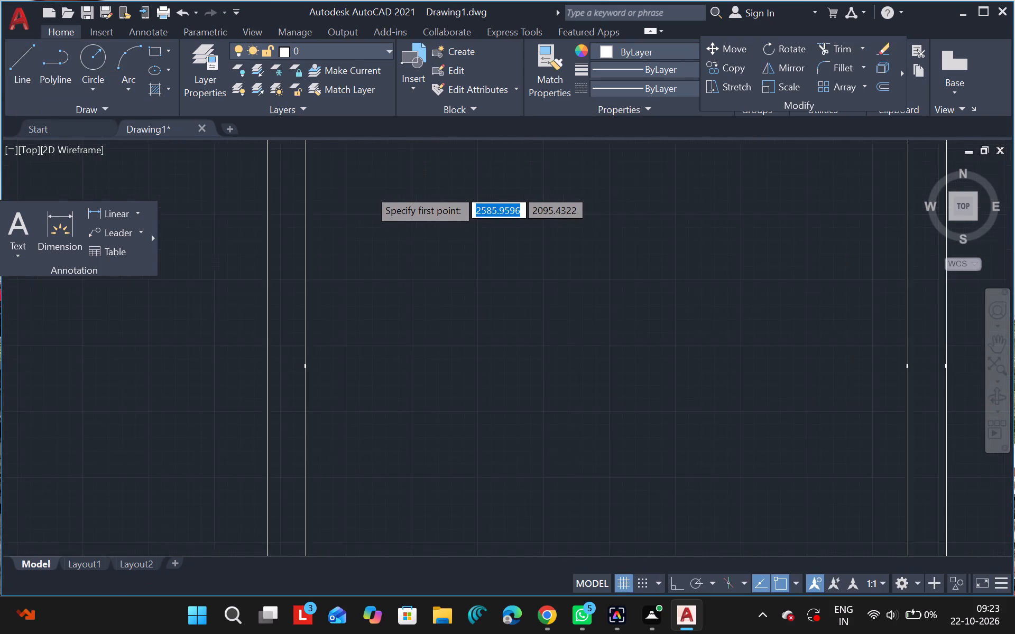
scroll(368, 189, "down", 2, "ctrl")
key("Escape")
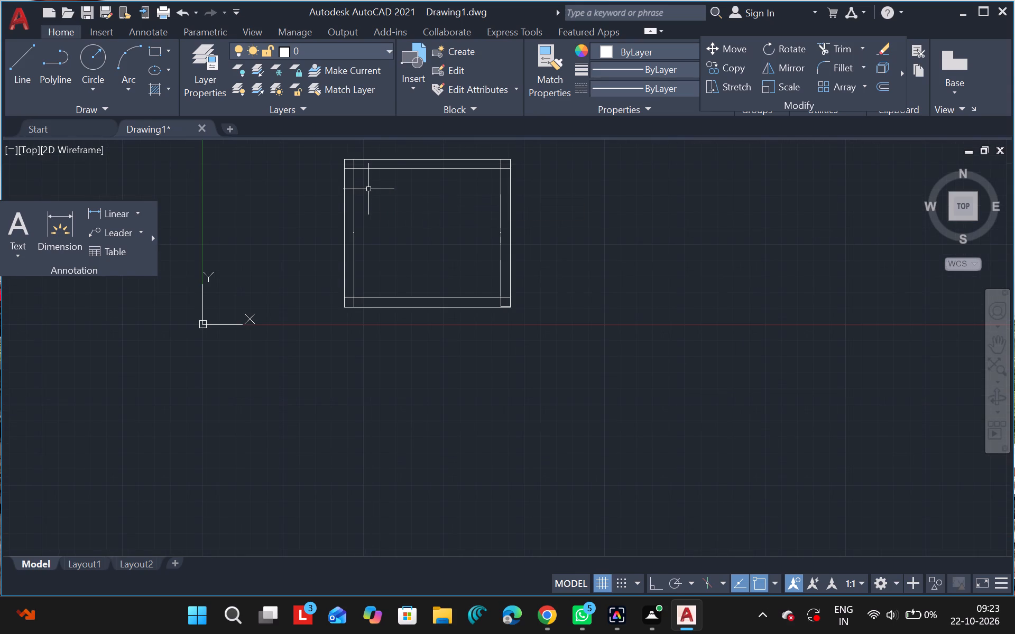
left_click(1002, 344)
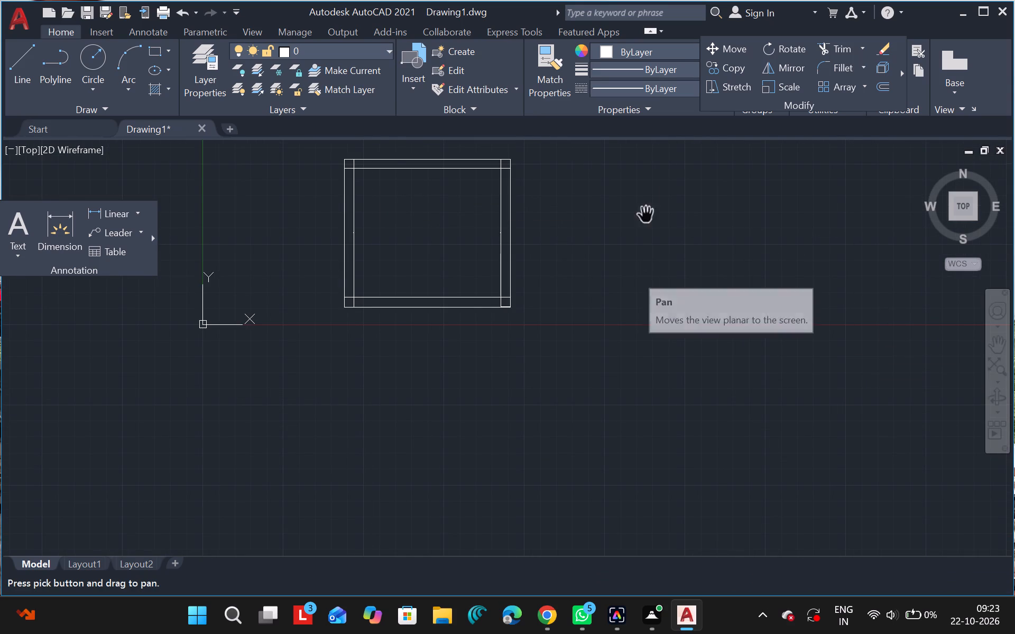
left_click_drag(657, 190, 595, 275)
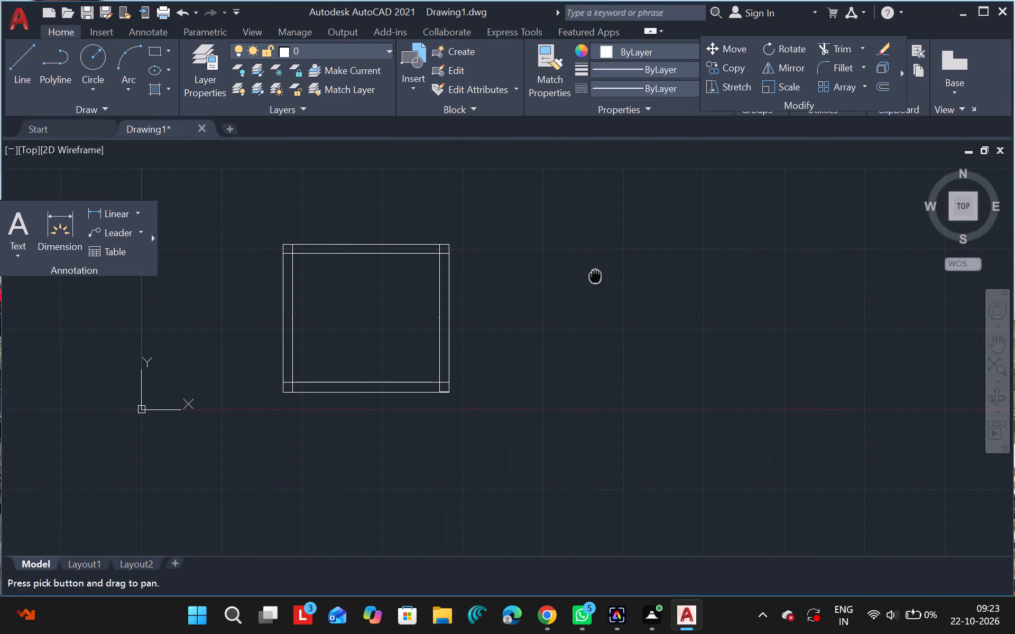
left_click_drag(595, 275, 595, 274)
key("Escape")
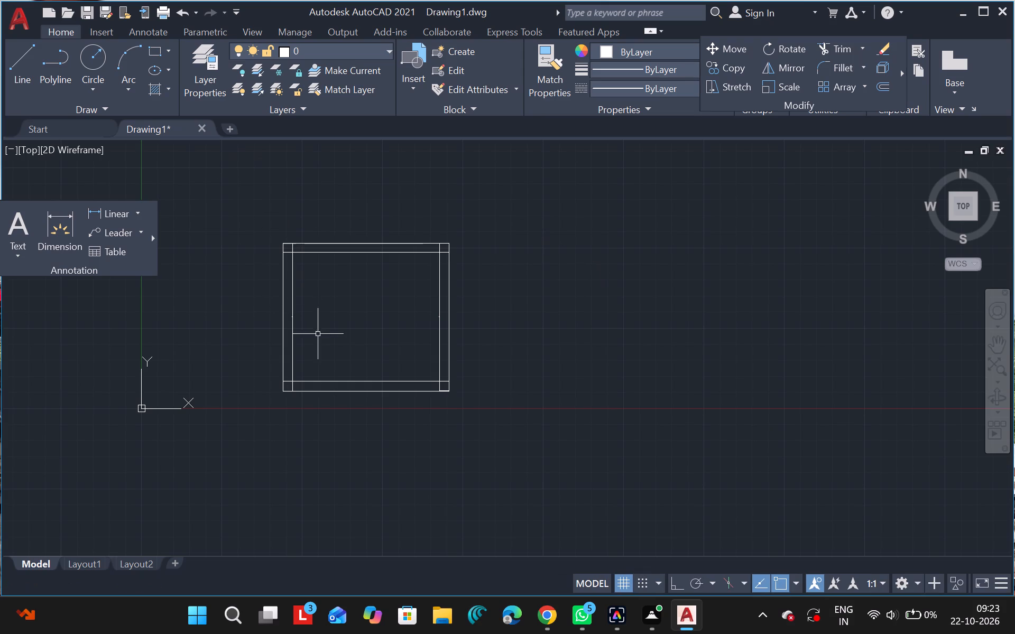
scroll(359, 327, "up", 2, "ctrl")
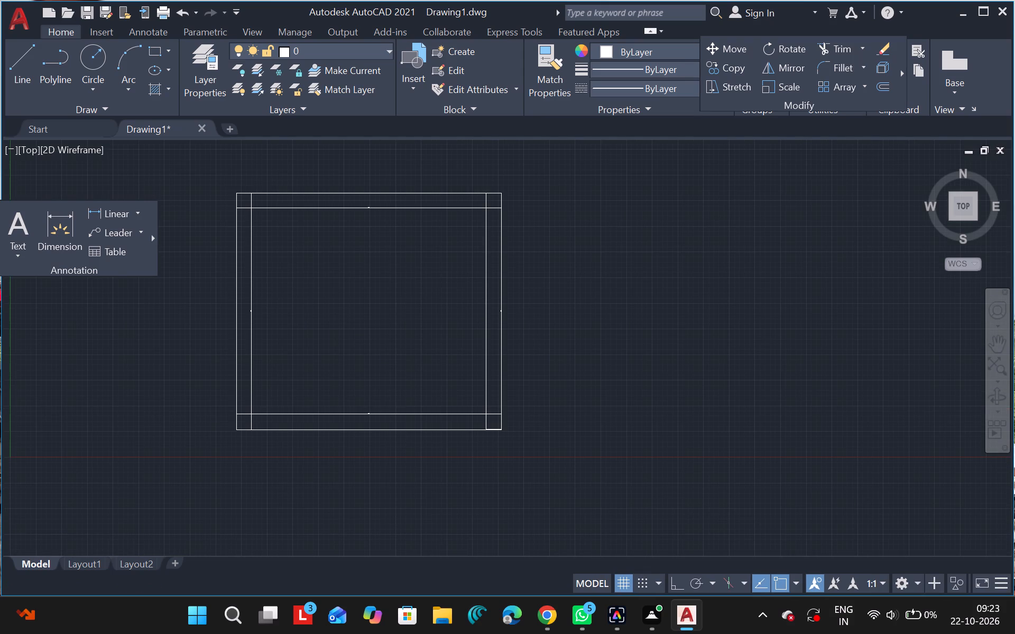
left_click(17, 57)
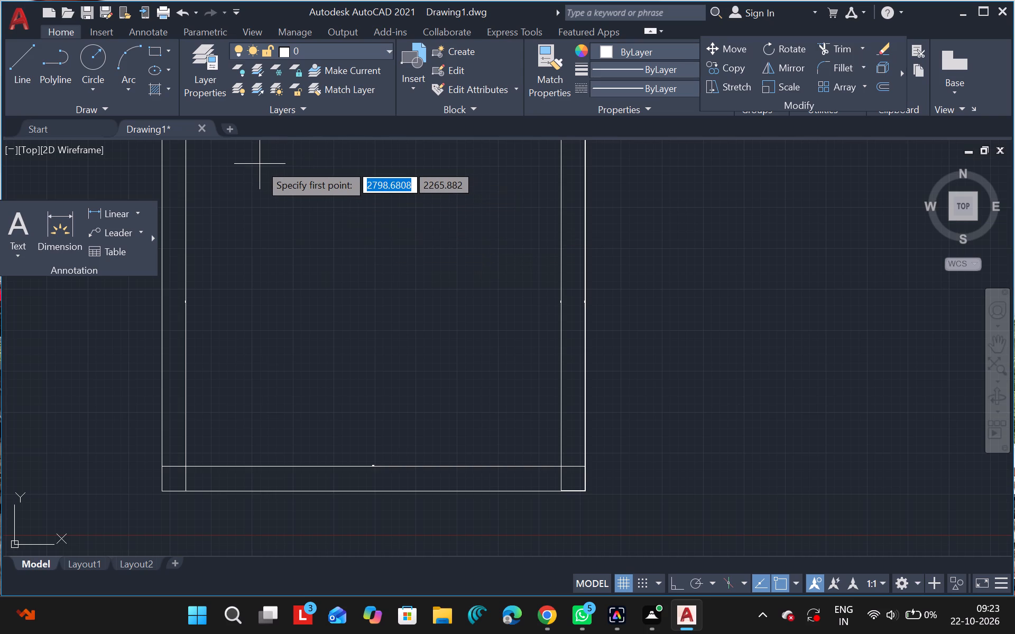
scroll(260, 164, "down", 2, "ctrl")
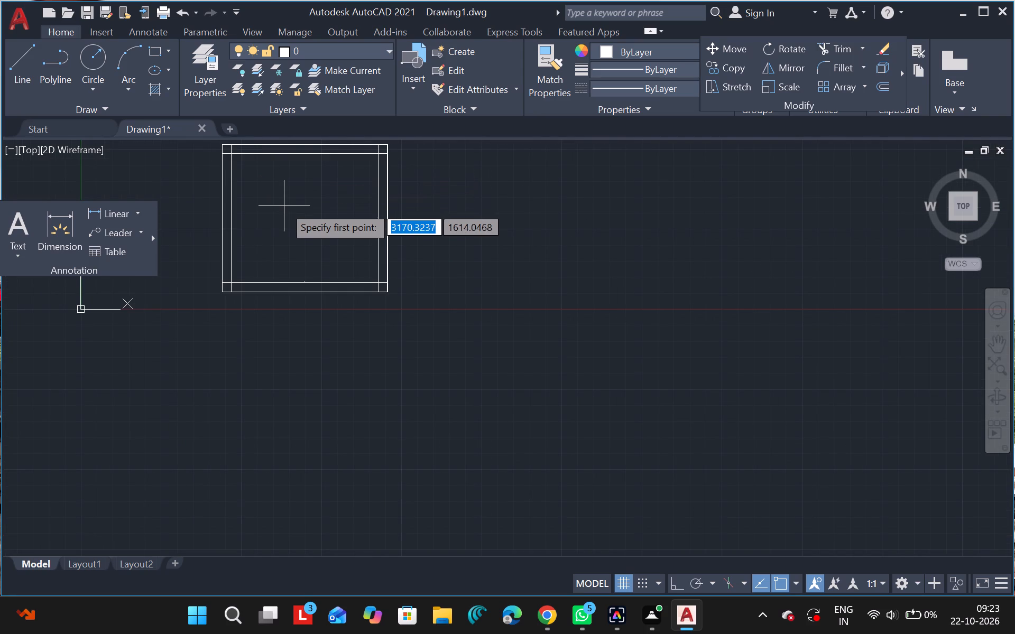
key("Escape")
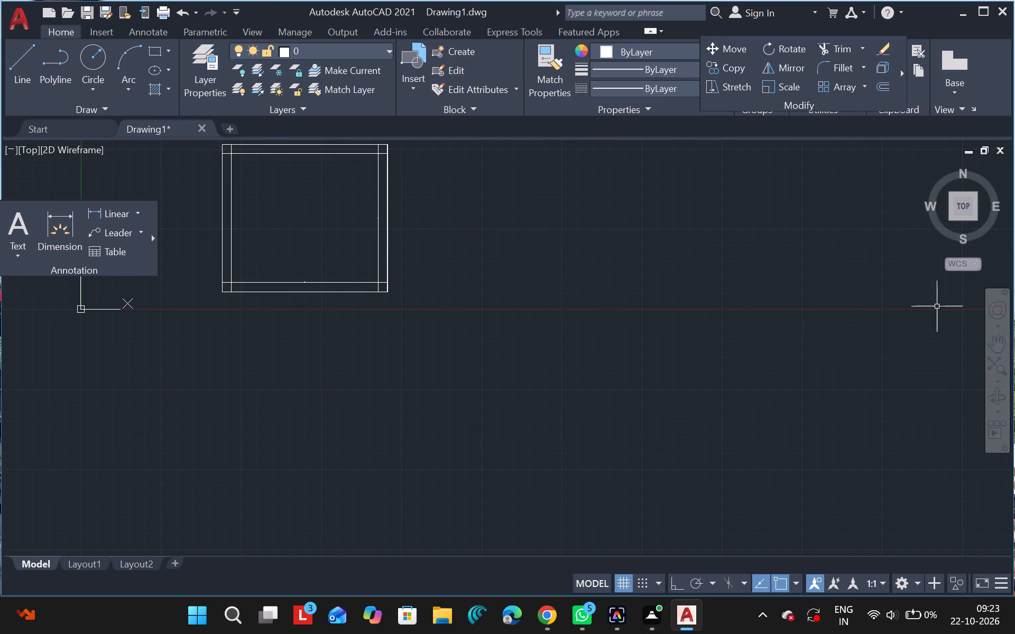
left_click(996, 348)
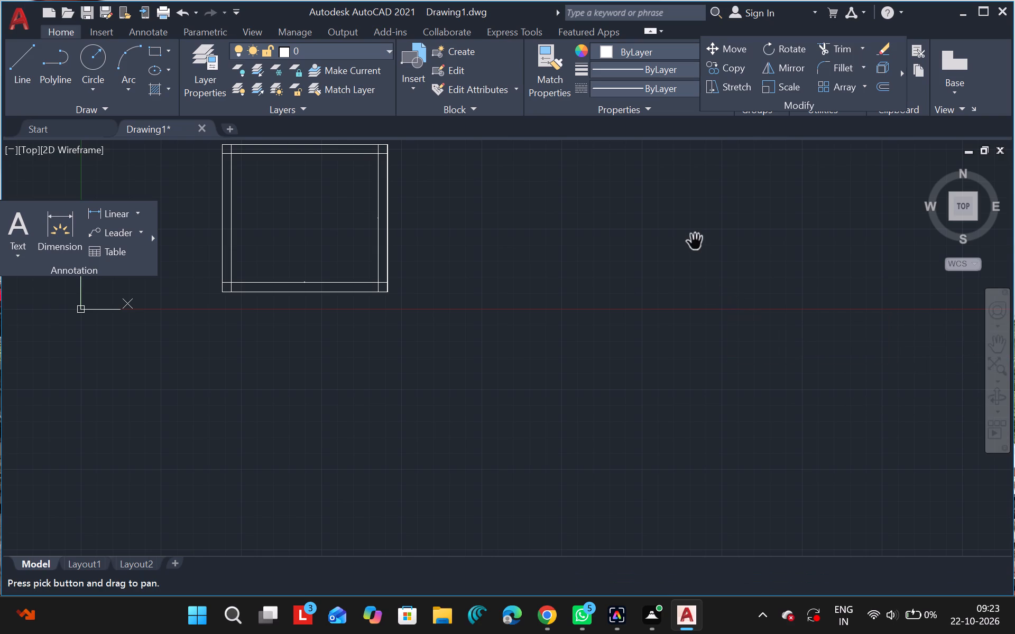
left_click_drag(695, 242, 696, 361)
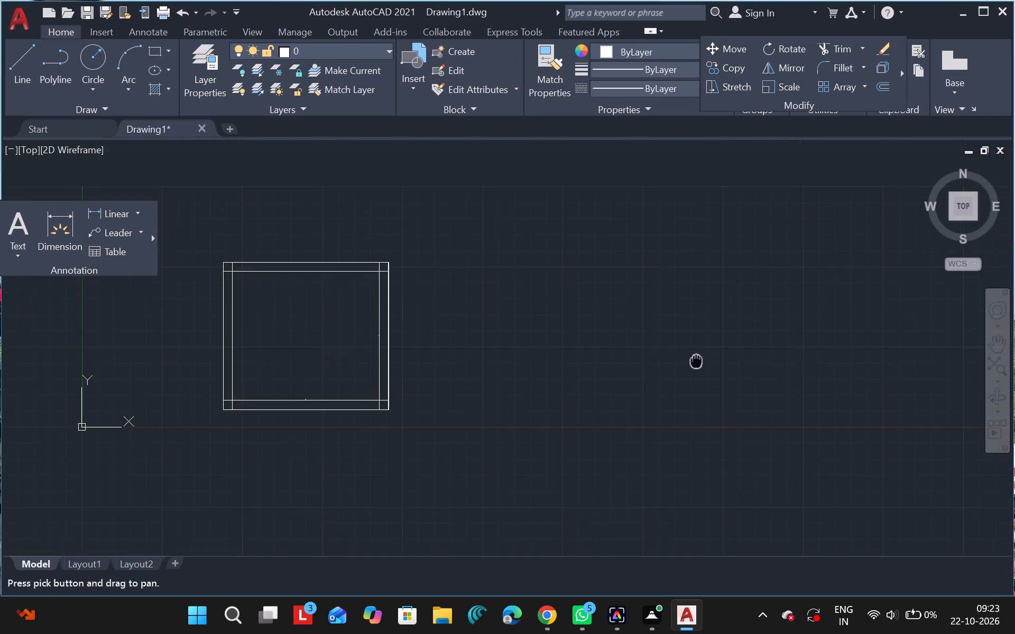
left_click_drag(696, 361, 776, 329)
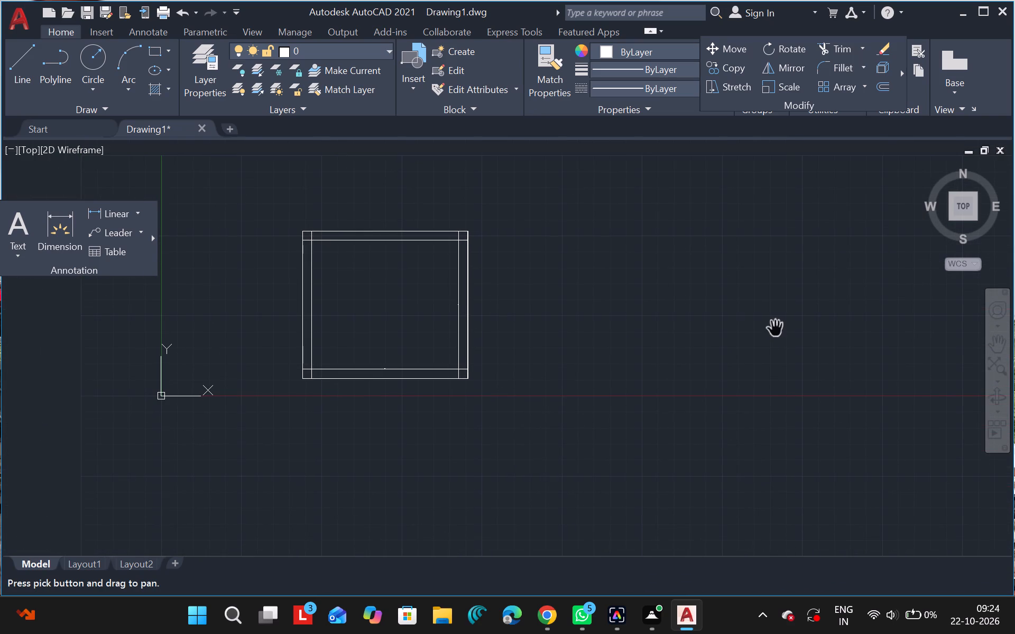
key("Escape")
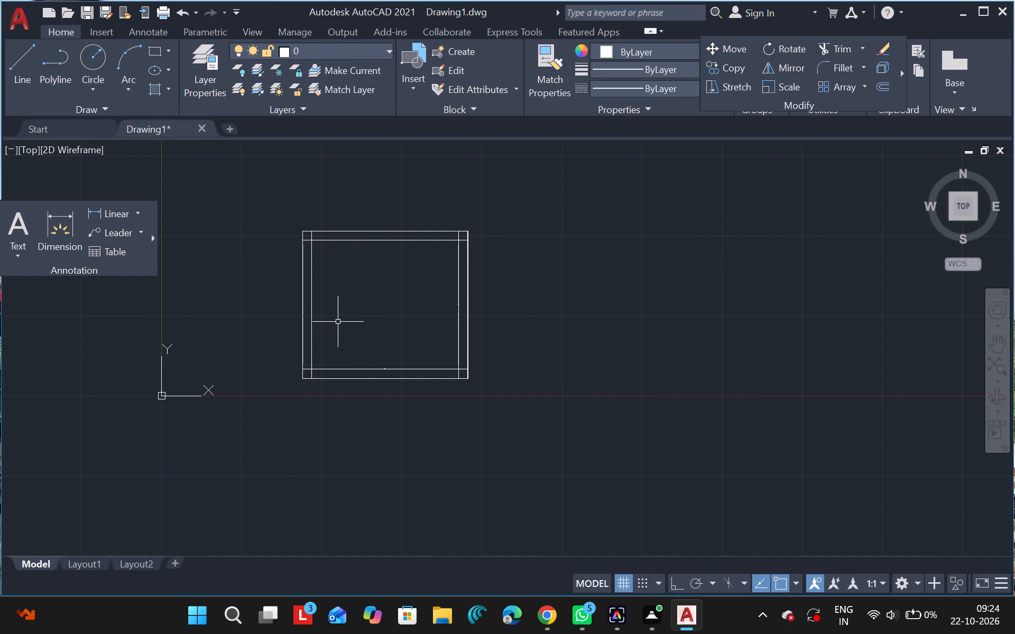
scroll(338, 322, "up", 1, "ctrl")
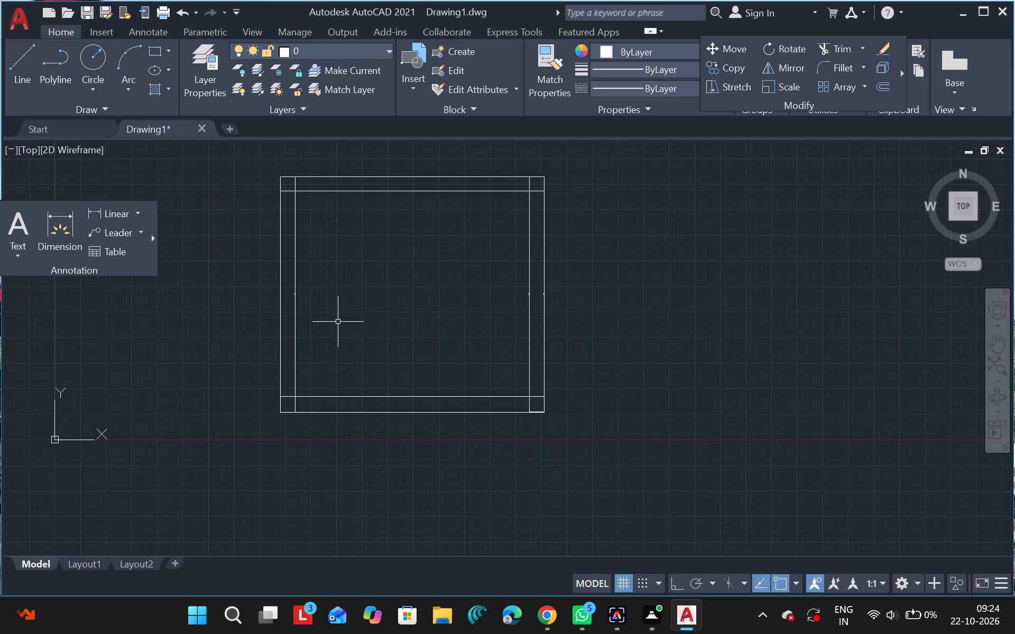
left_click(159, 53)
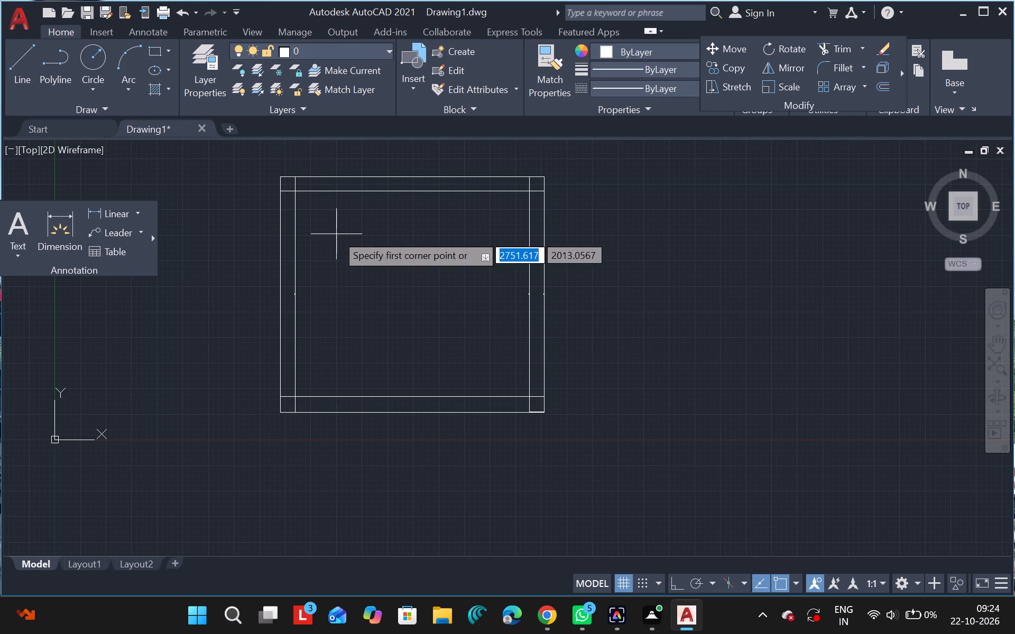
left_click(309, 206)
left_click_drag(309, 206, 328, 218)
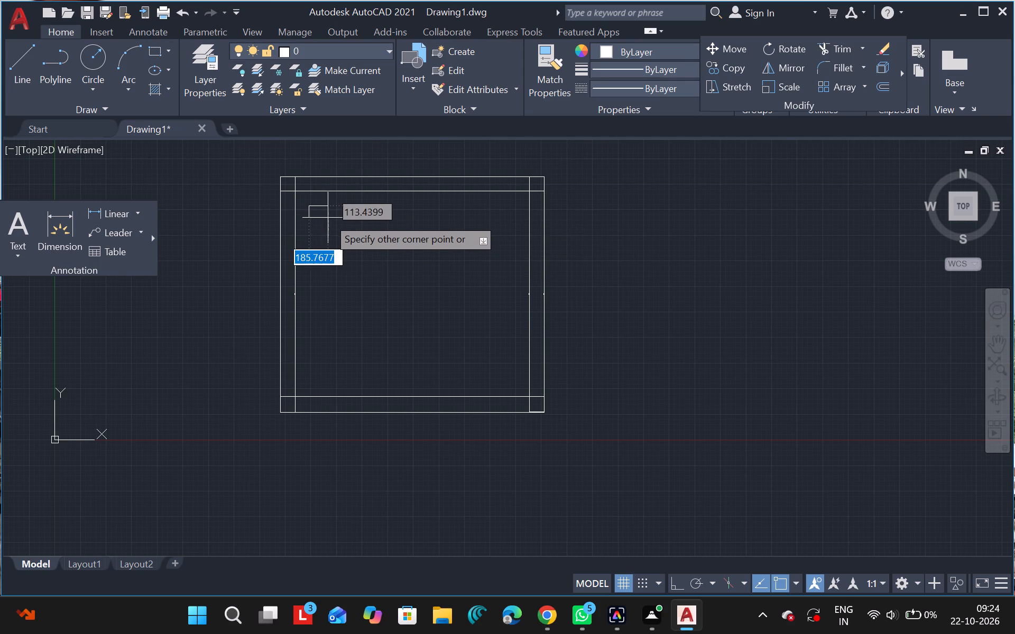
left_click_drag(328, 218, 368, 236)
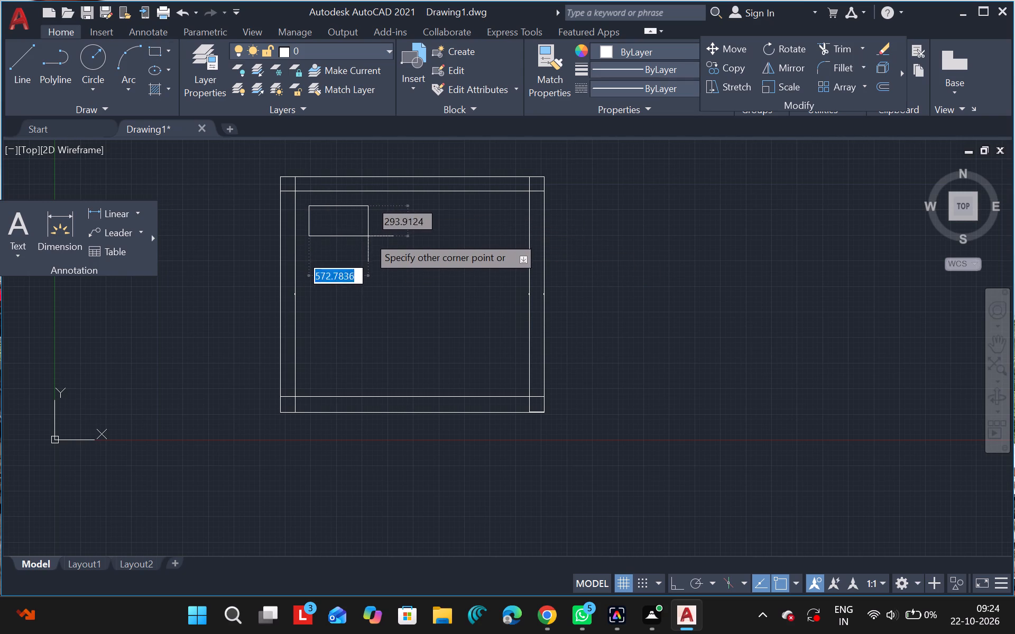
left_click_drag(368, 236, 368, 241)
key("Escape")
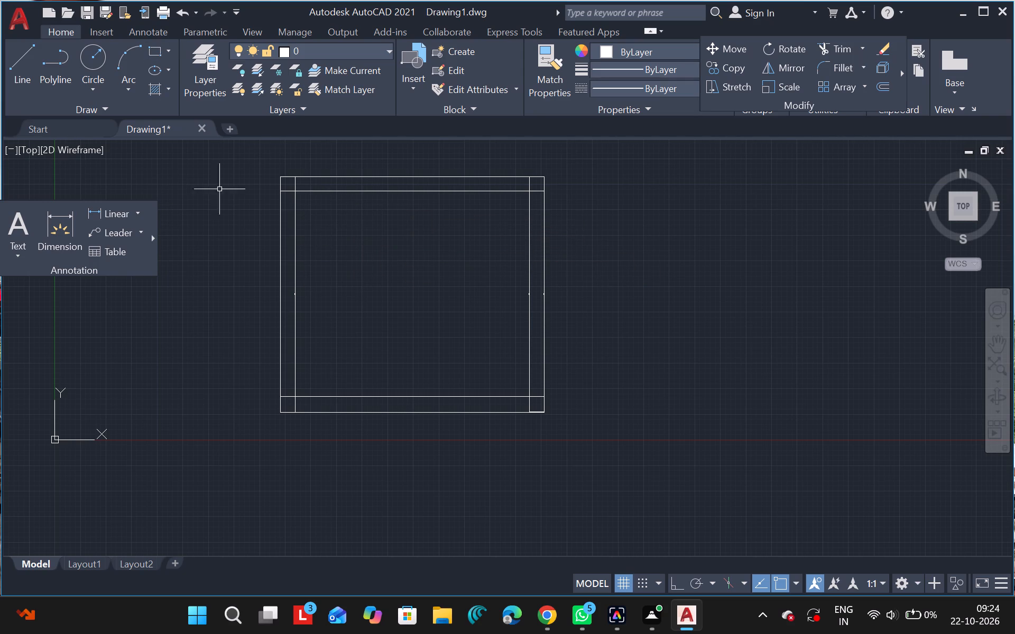
Draw a small rectangle about 370 by 220 units inside the frame, just right of the left inner line.
left_click(149, 51)
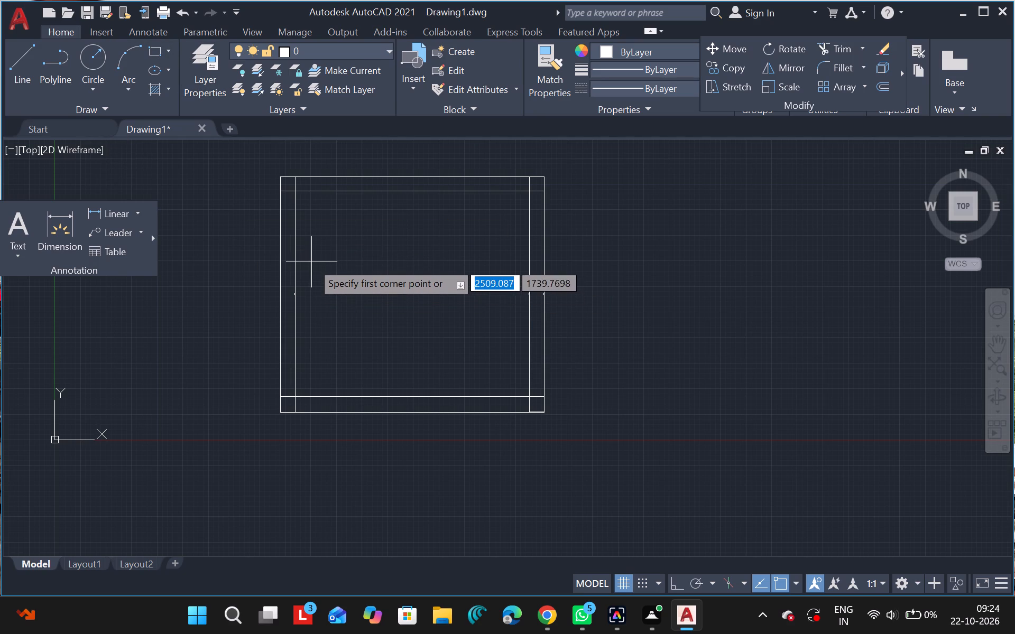
left_click_drag(309, 268, 338, 294)
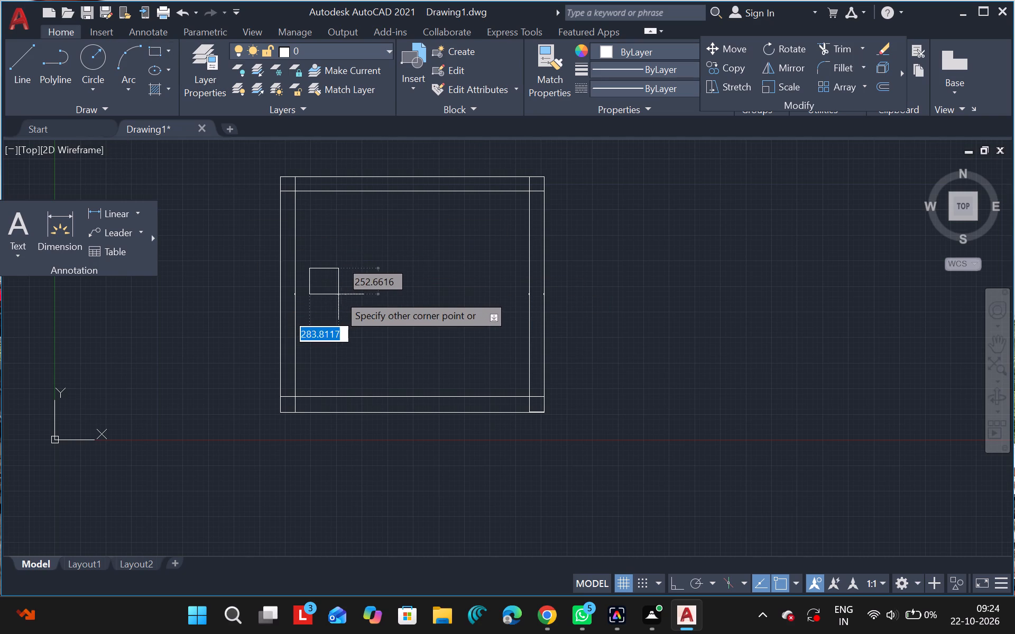
left_click_drag(338, 294, 349, 292)
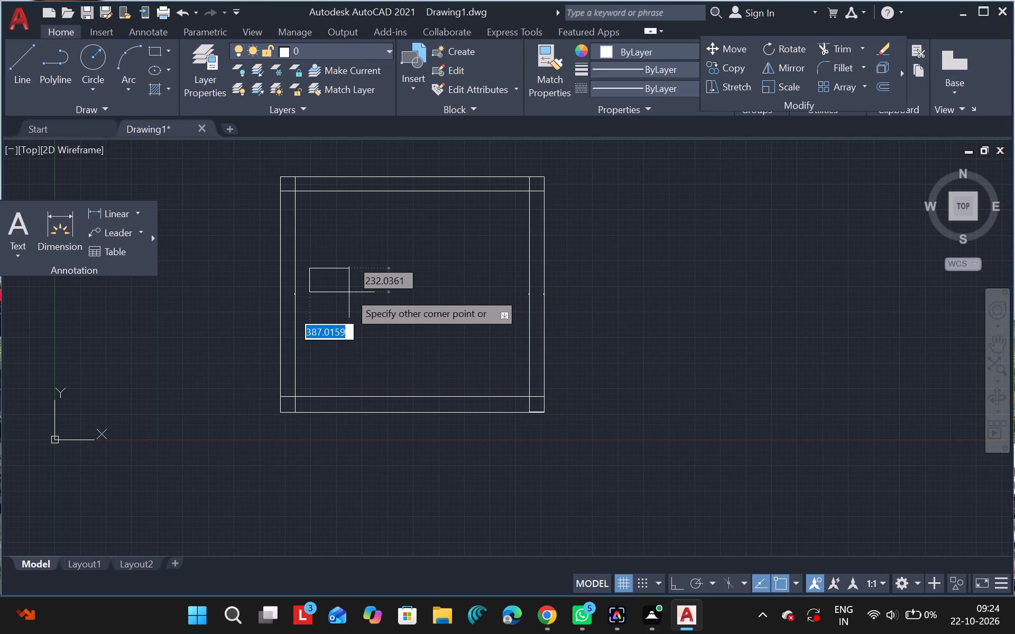
left_click_drag(349, 292, 337, 290)
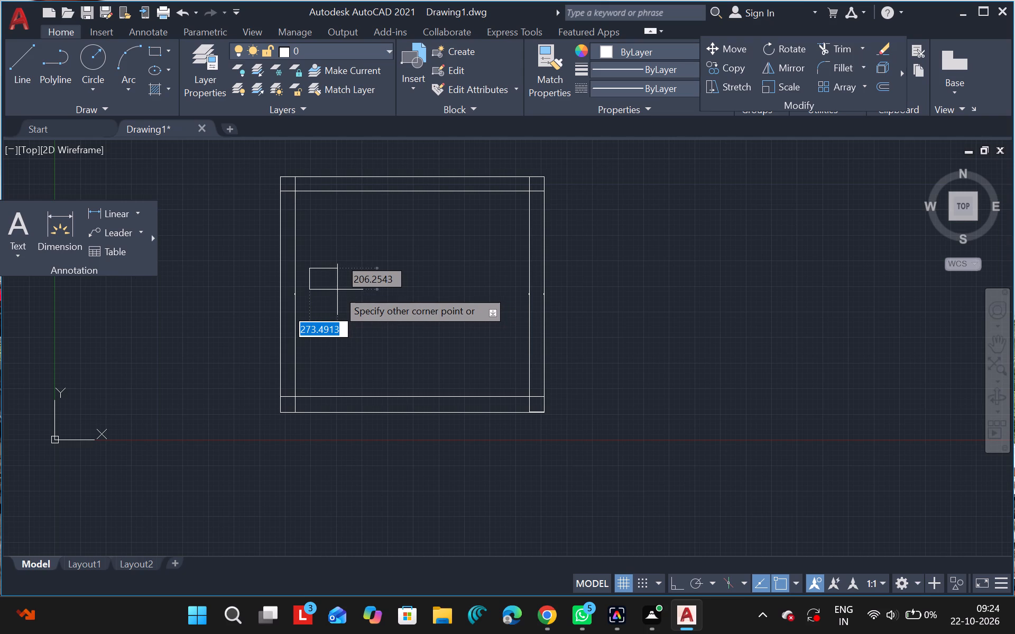
left_click_drag(337, 290, 349, 291)
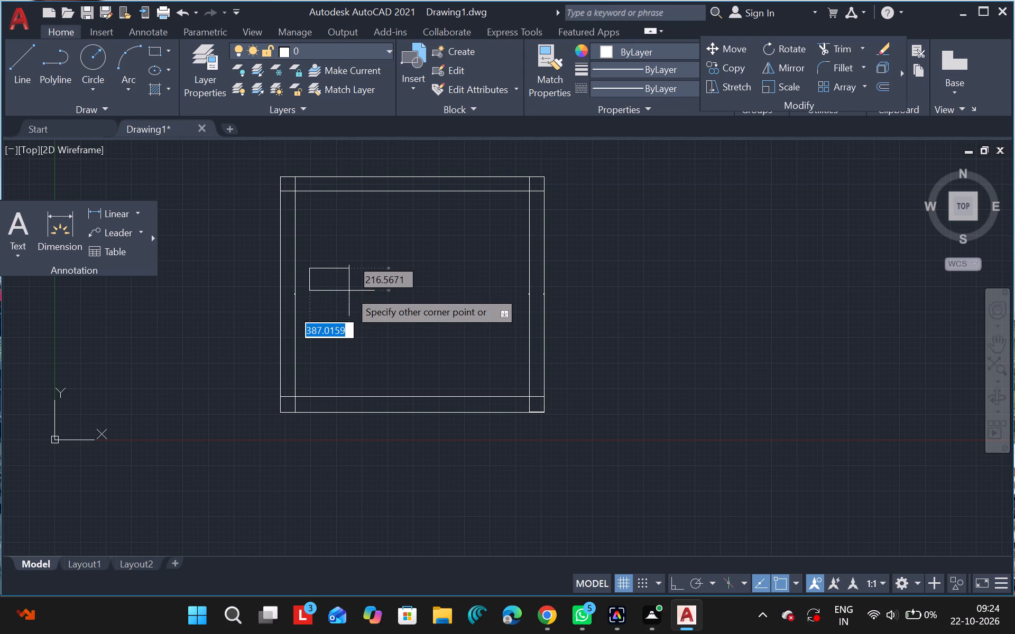
left_click_drag(349, 291, 347, 291)
left_click(347, 291)
key("Escape")
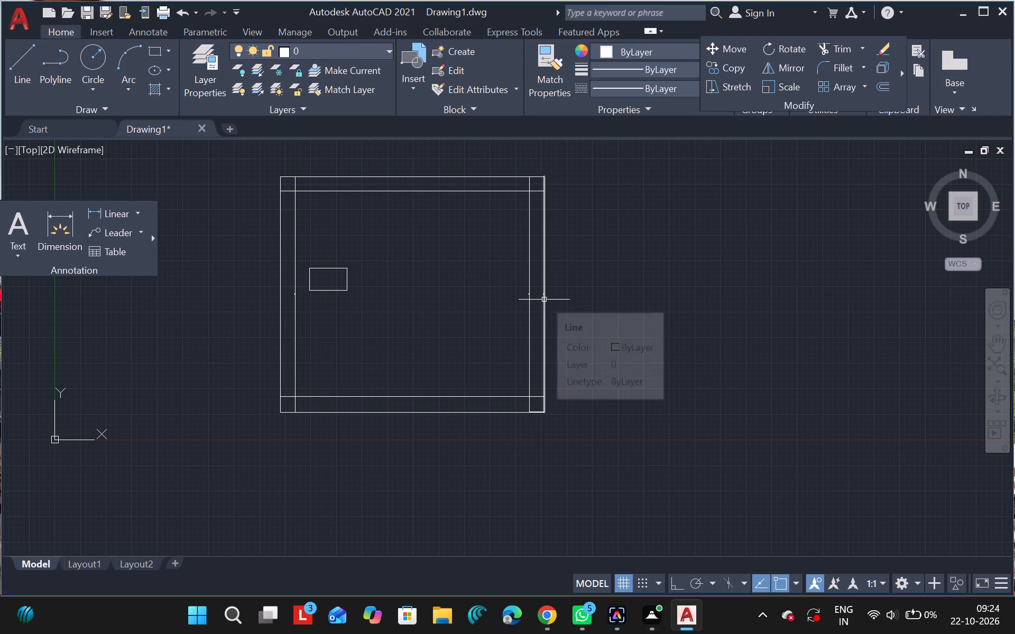
Trim away the frame's right outer edge and right inner vertical line between the upper and lower inner lines.
type("tr")
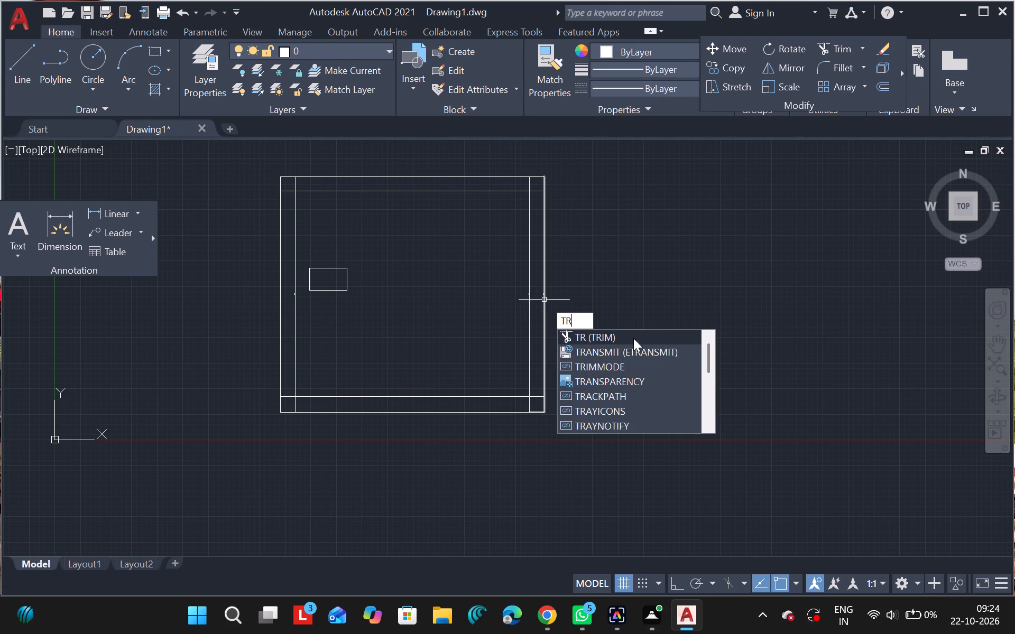
left_click(633, 338)
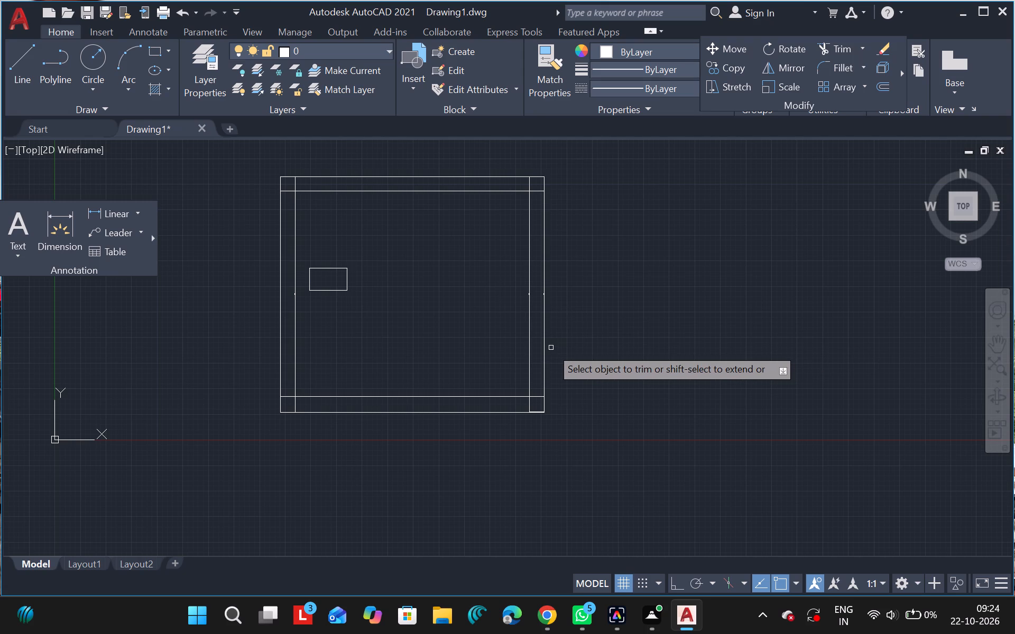
left_click(546, 348)
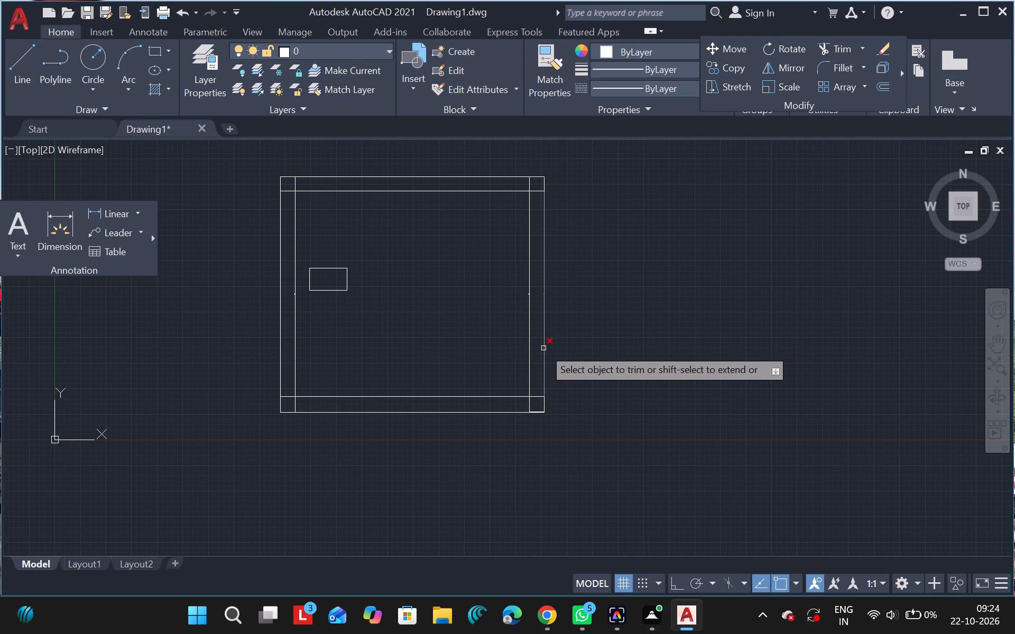
left_click(543, 348)
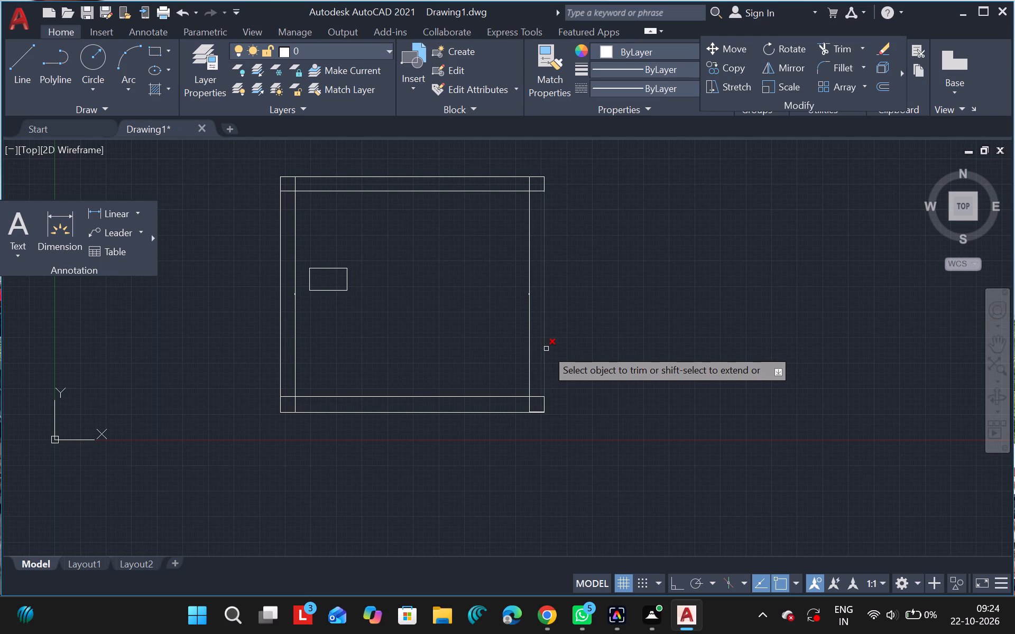
left_click(546, 349)
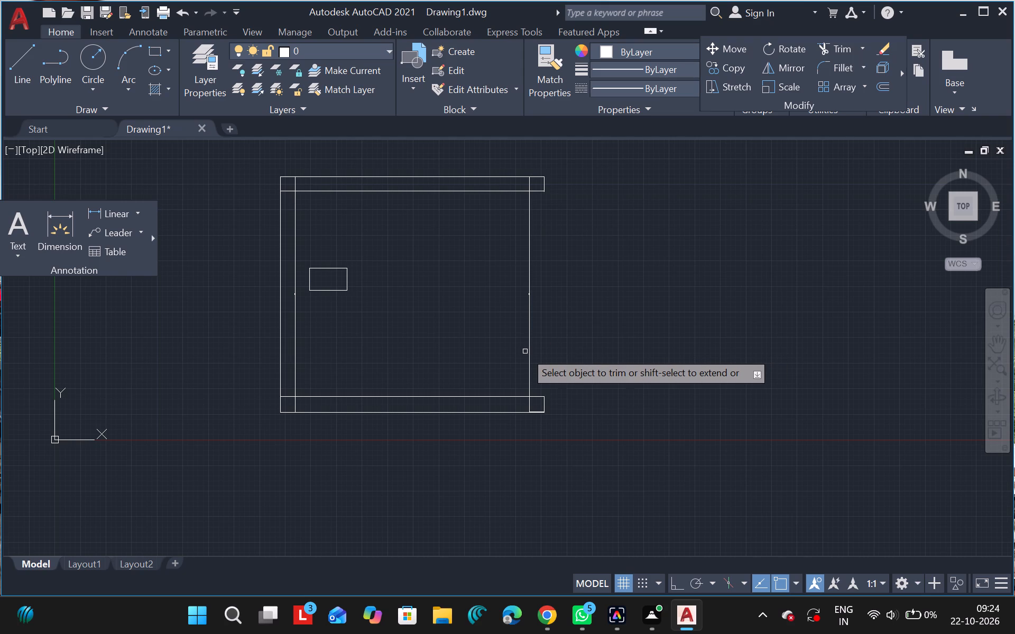
left_click(530, 355)
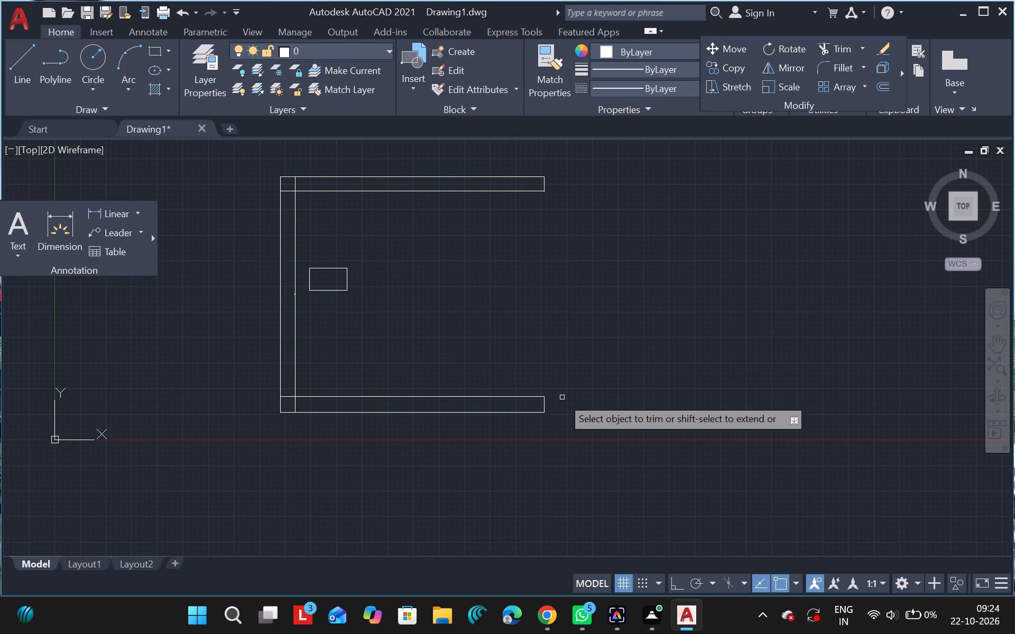
Trim away the lower and upper horizontal inner lines and the short leftover stubs of the right outer edge.
left_click(516, 396)
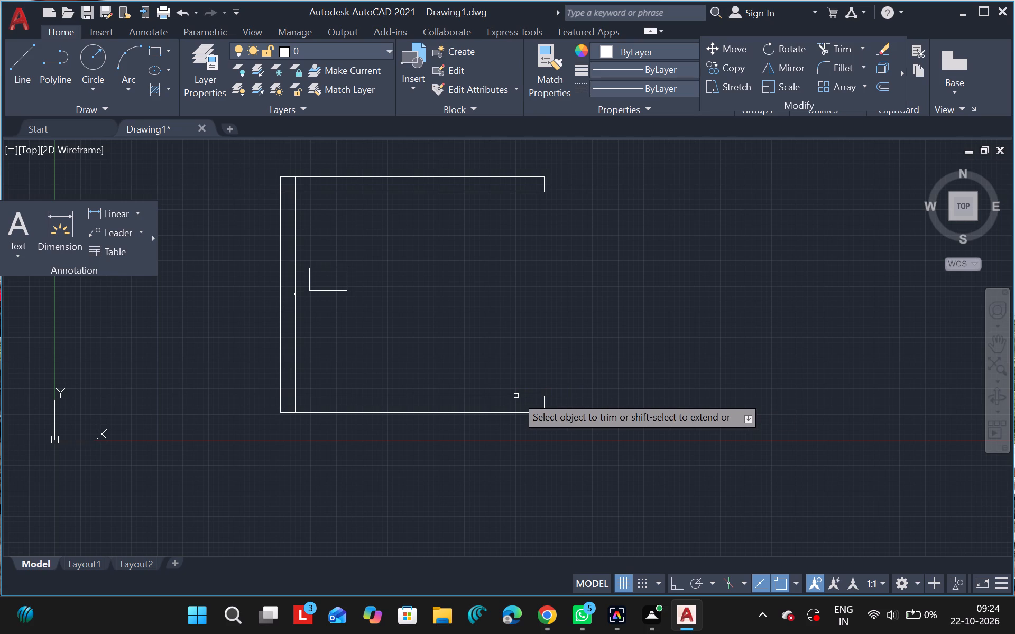
left_click(543, 404)
double_click(543, 404)
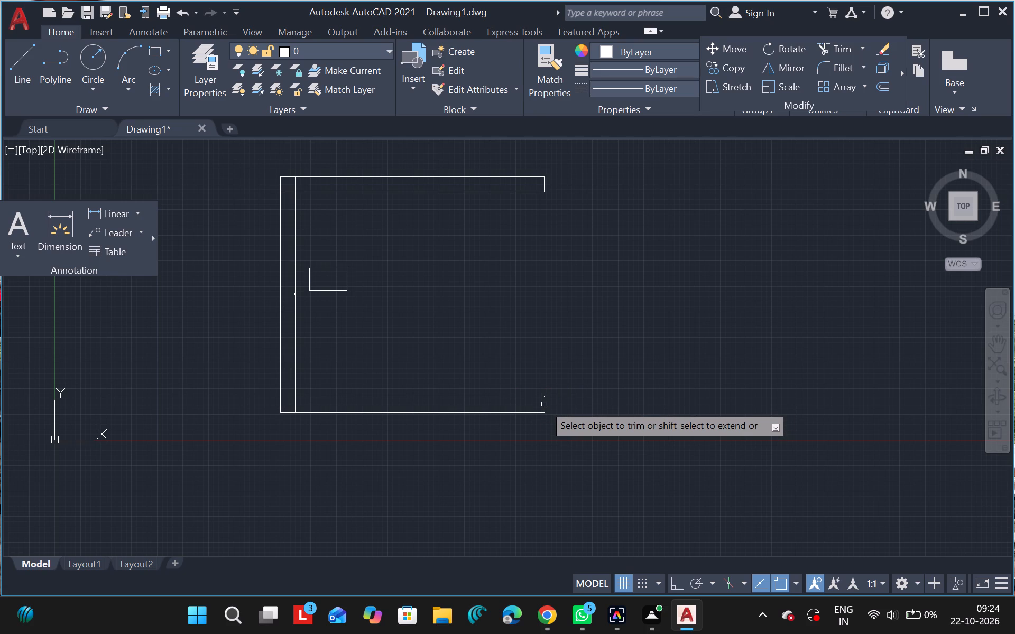
left_click(518, 191)
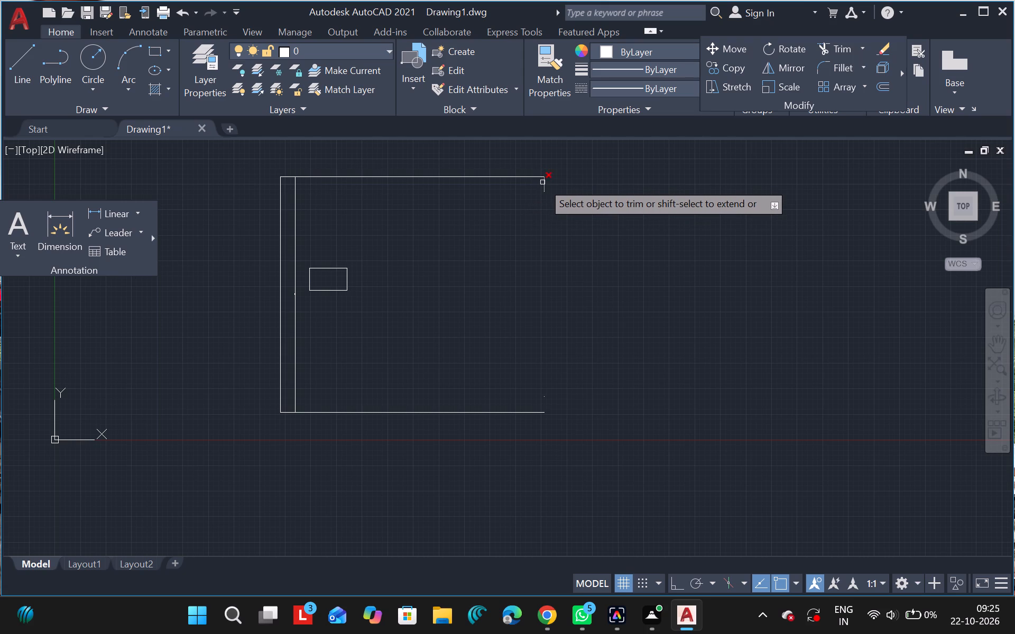
left_click(543, 183)
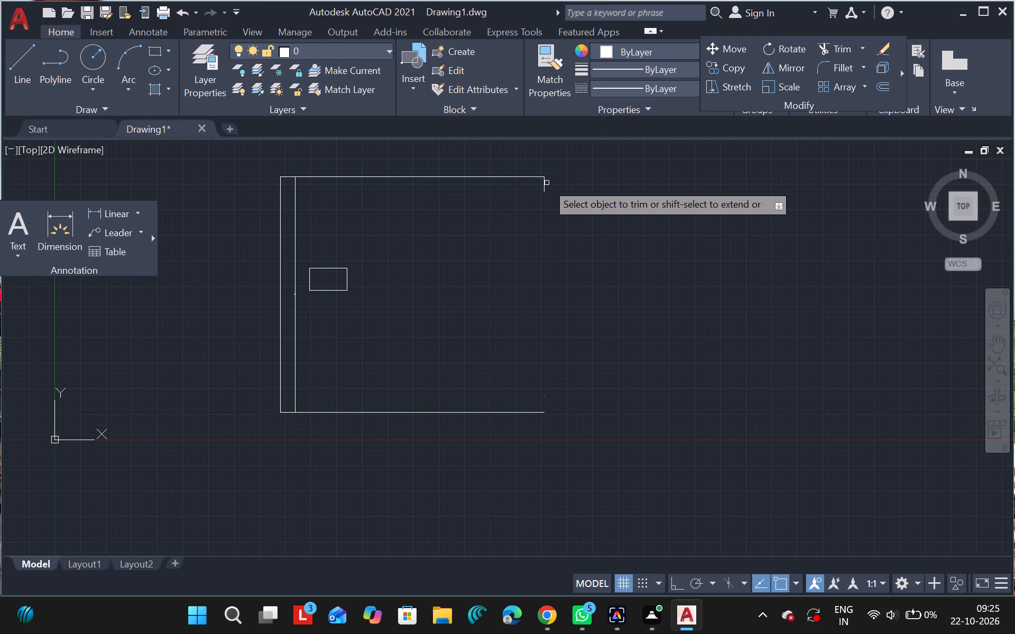
left_click(542, 185)
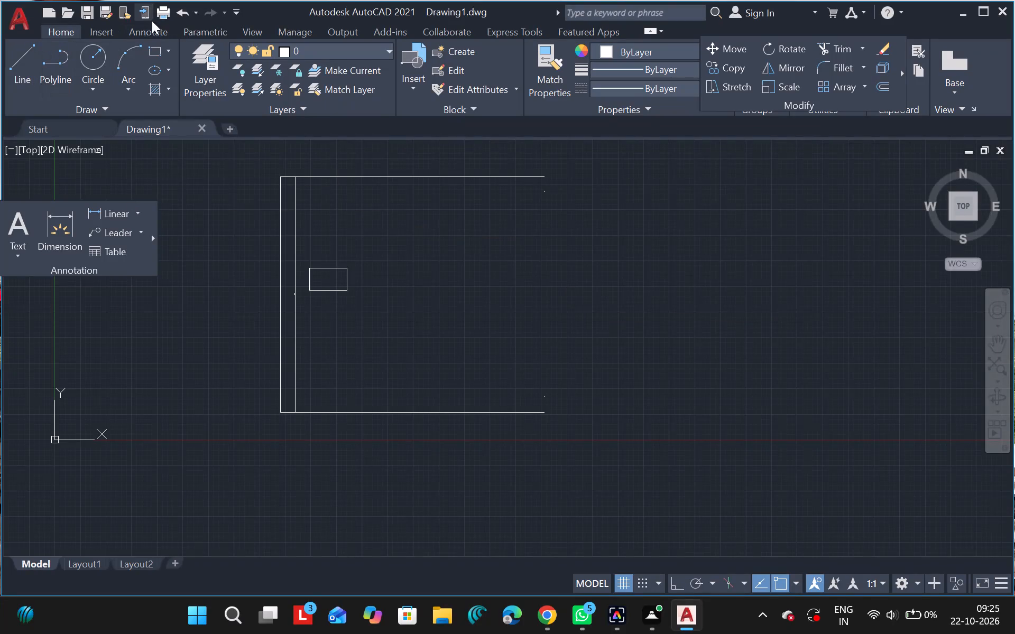
Draw a second rectangle about 590 by 210 units to the right of the small rectangle, level with its top edge.
left_click(155, 52)
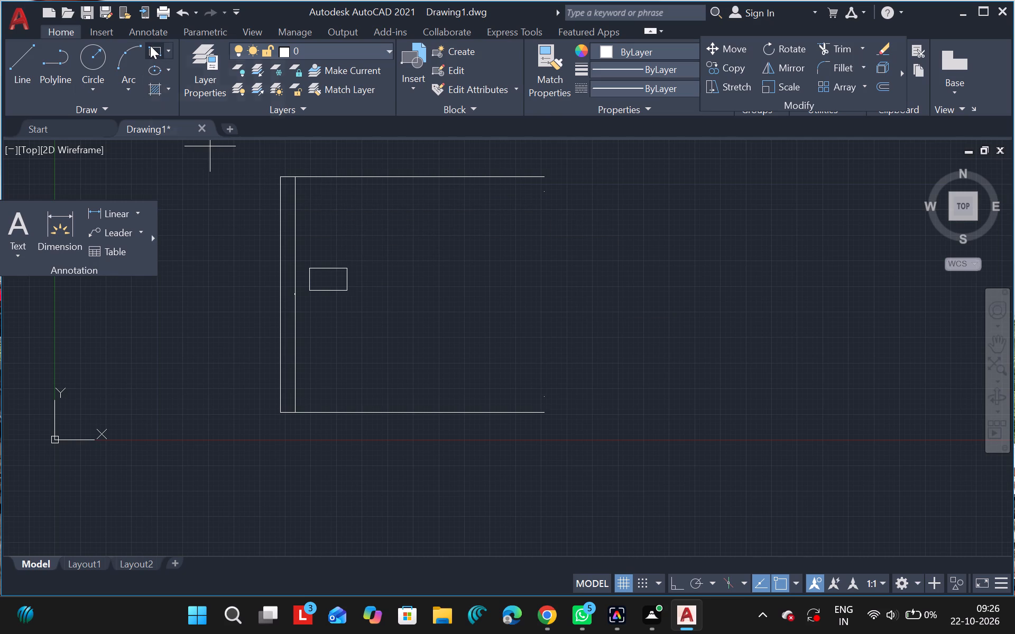
left_click(389, 274)
left_click_drag(389, 274, 398, 286)
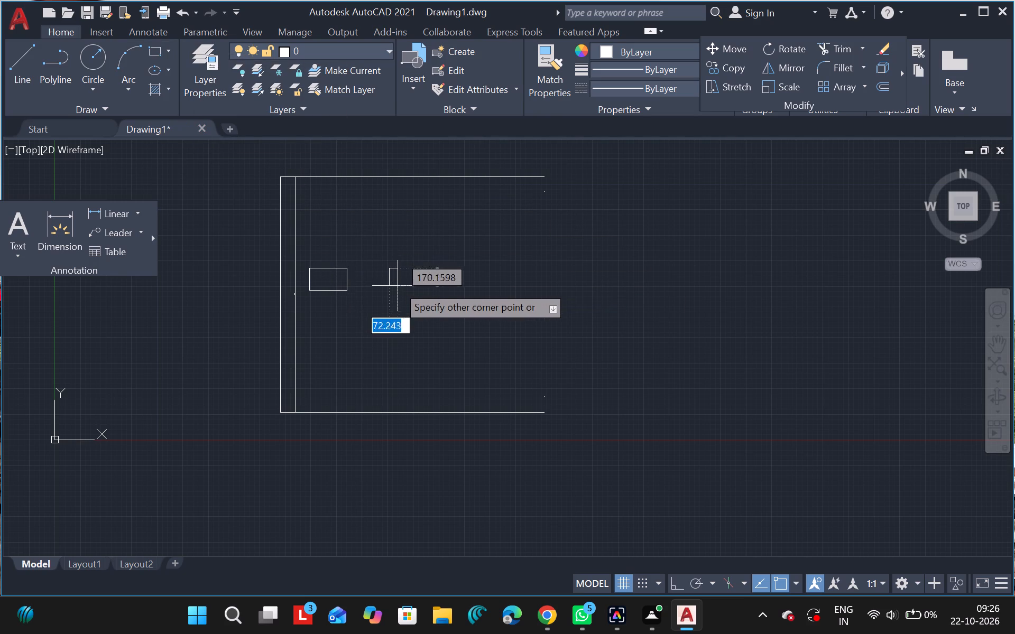
left_click_drag(398, 286, 424, 287)
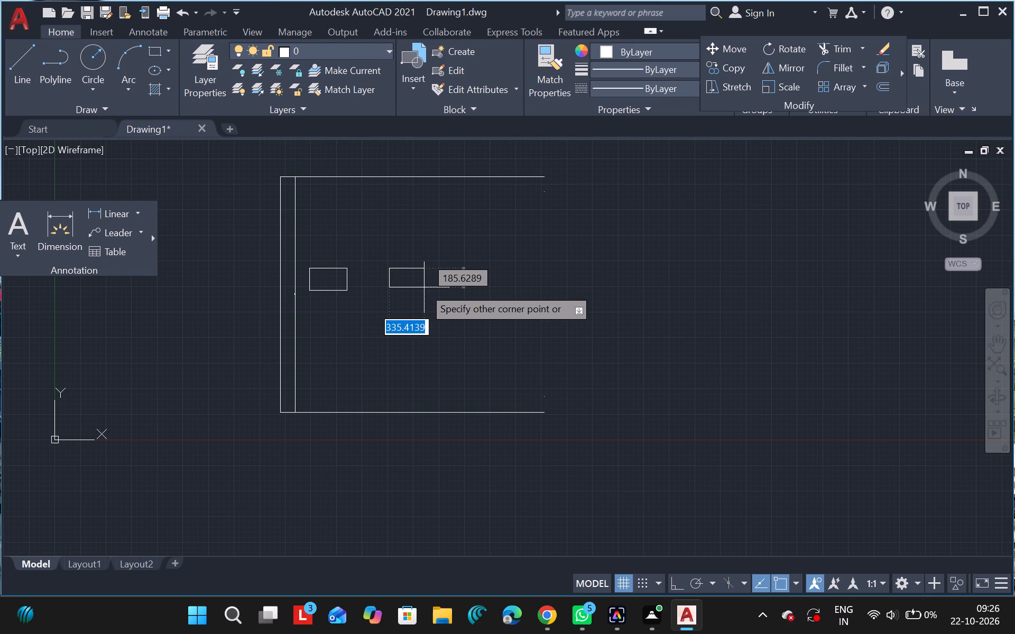
left_click_drag(424, 287, 443, 286)
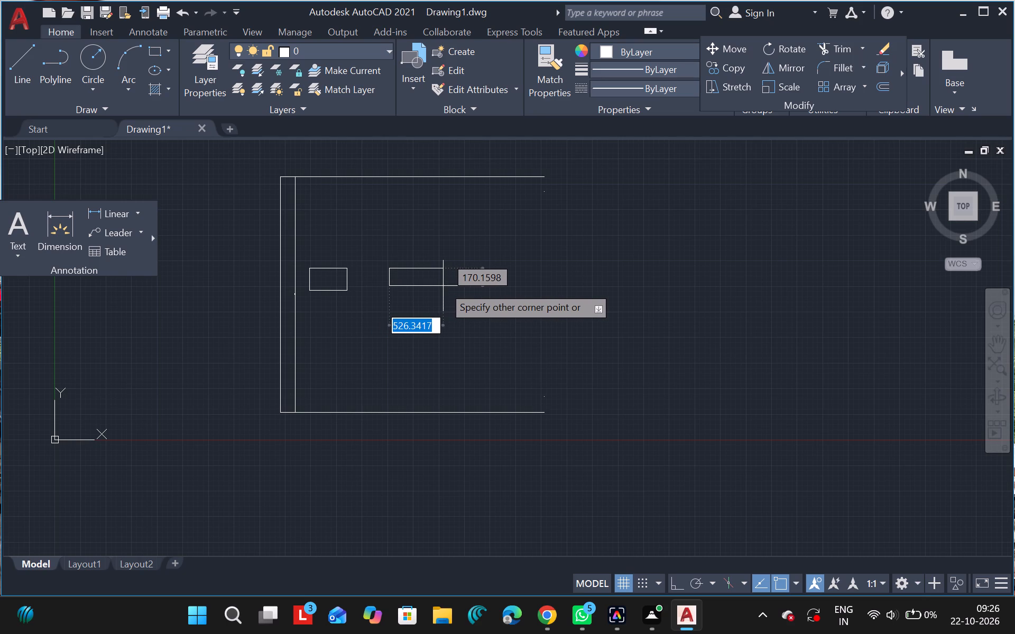
left_click_drag(443, 286, 451, 292)
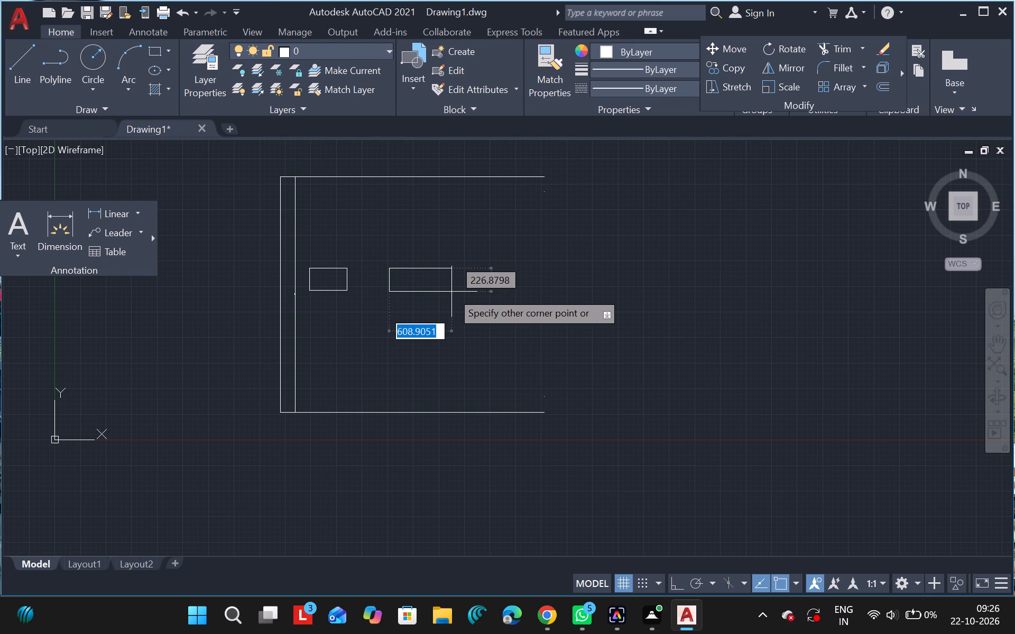
left_click_drag(451, 292, 449, 290)
left_click(449, 290)
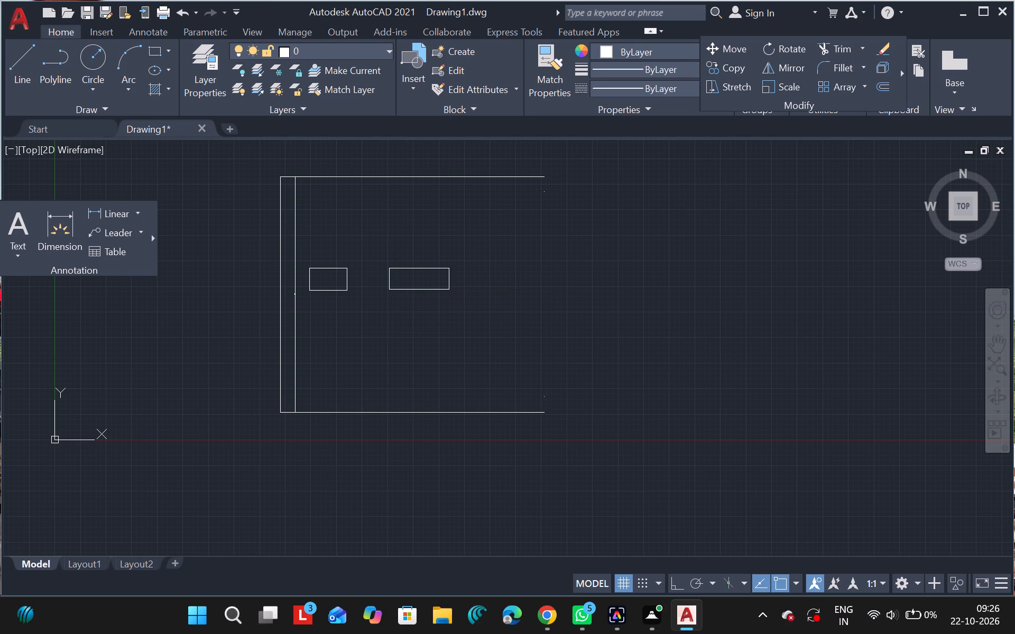
key("Escape")
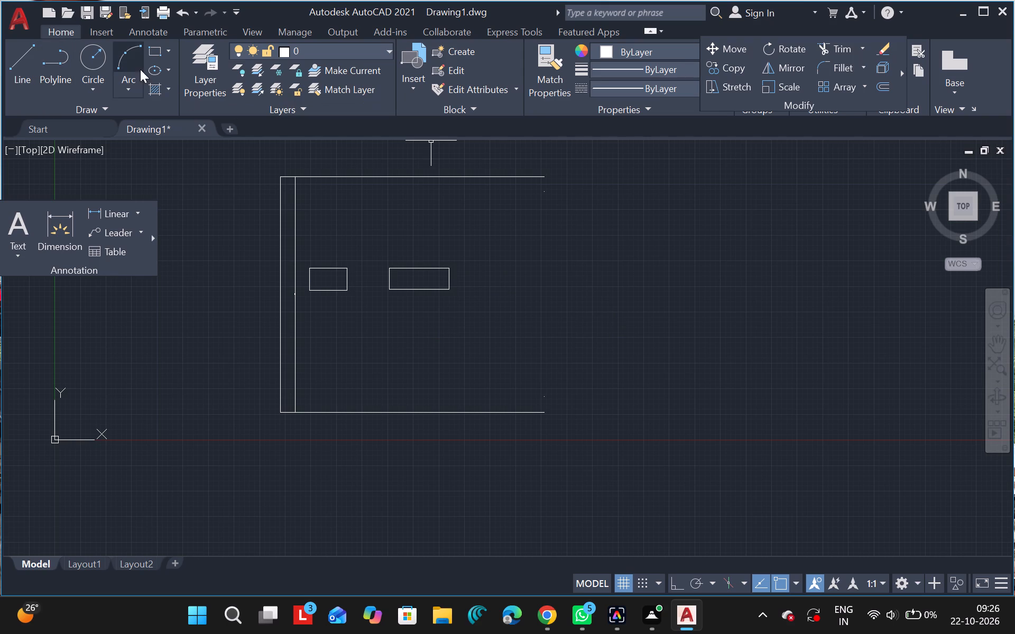
Draw a vertical line about 846 units long through the left part of the second rectangle, from above it to below it.
left_click(13, 54)
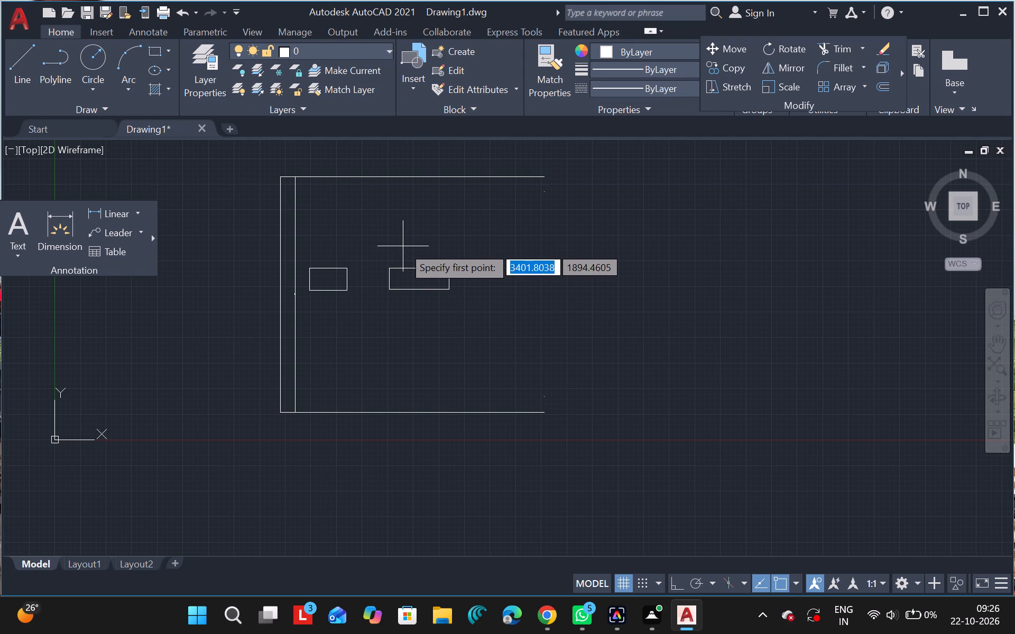
left_click_drag(403, 246, 407, 312)
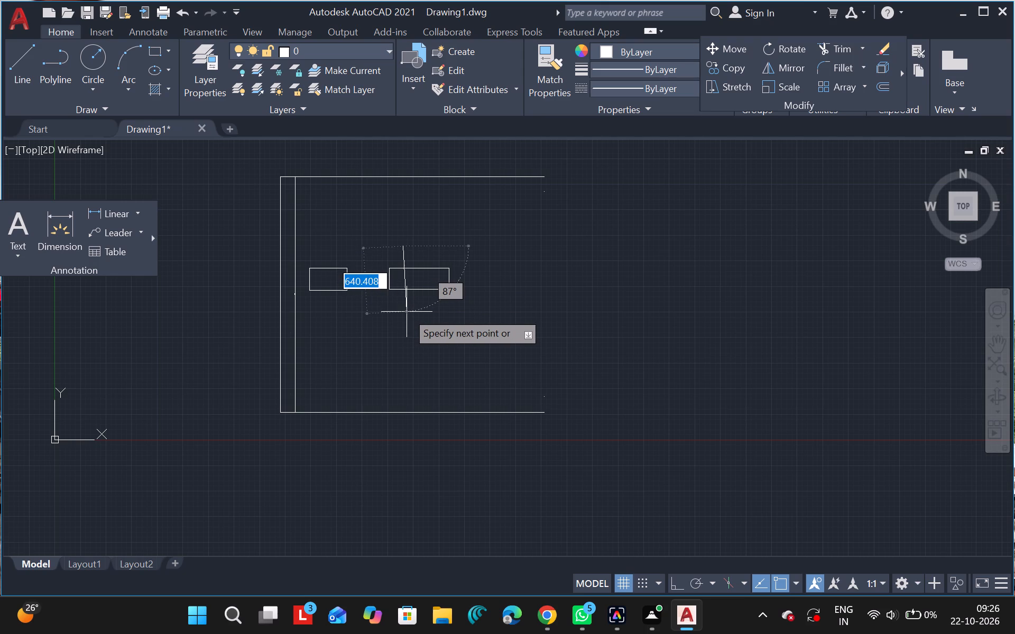
left_click_drag(407, 312, 402, 319)
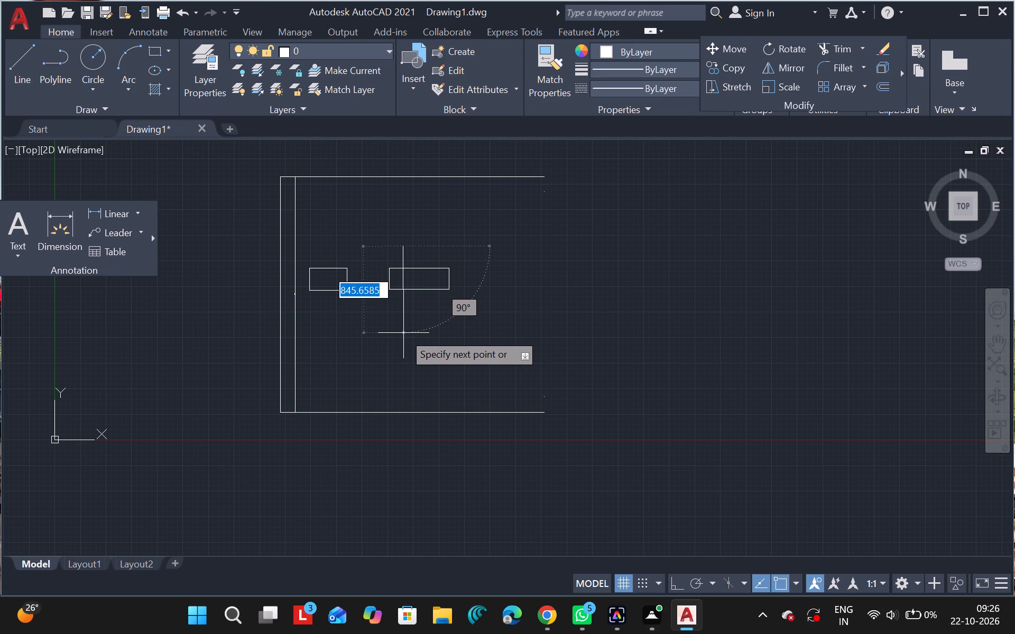
left_click(403, 333)
key("Escape")
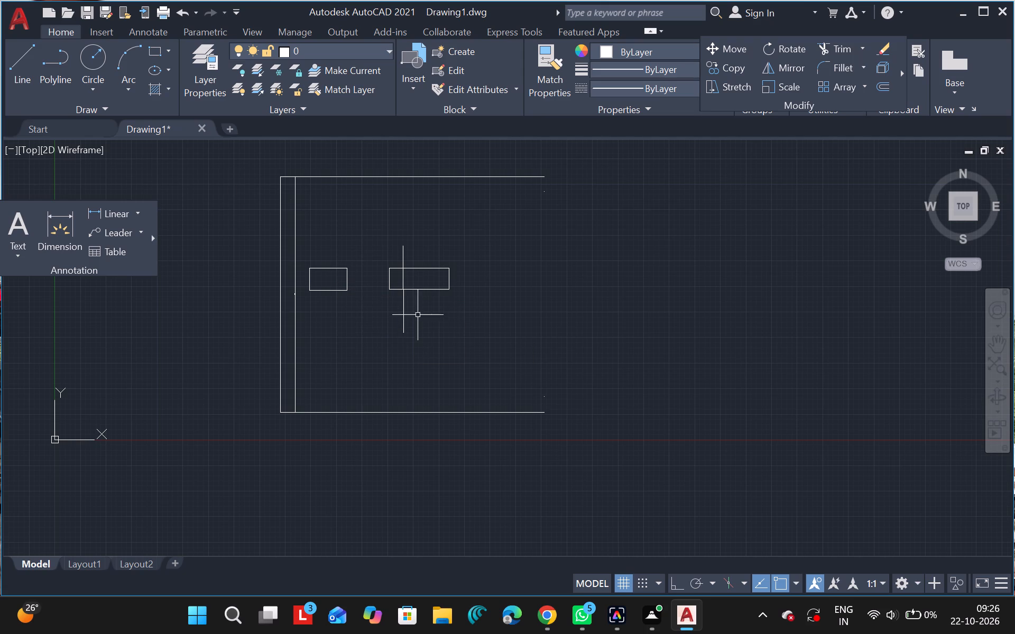
Draw a parallel vertical line about 908 units long through the right part of the second rectangle, starting level with the first line's top.
left_click(27, 72)
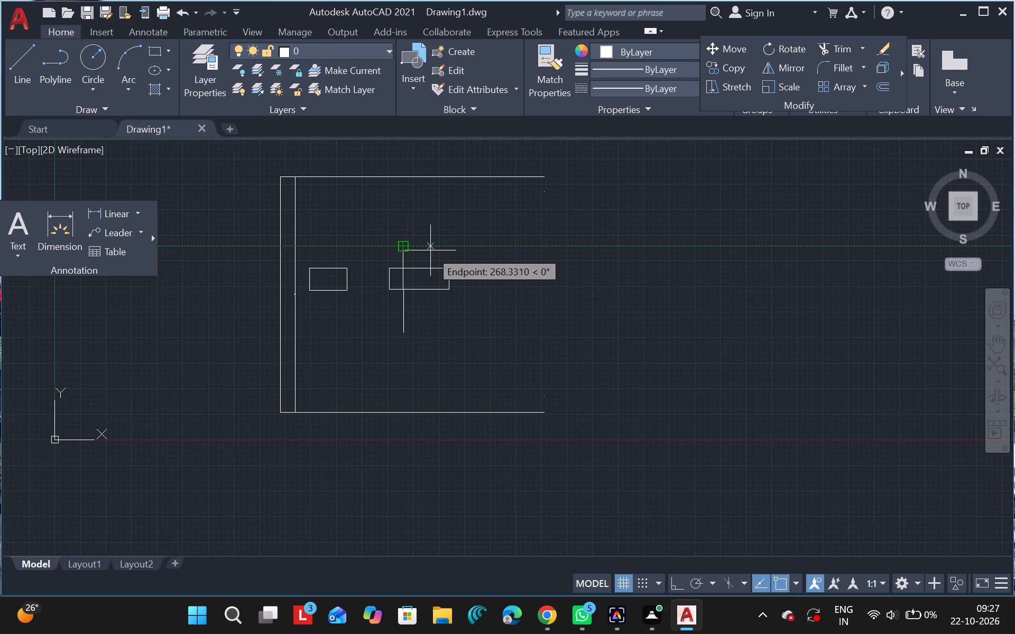
left_click_drag(437, 251, 427, 314)
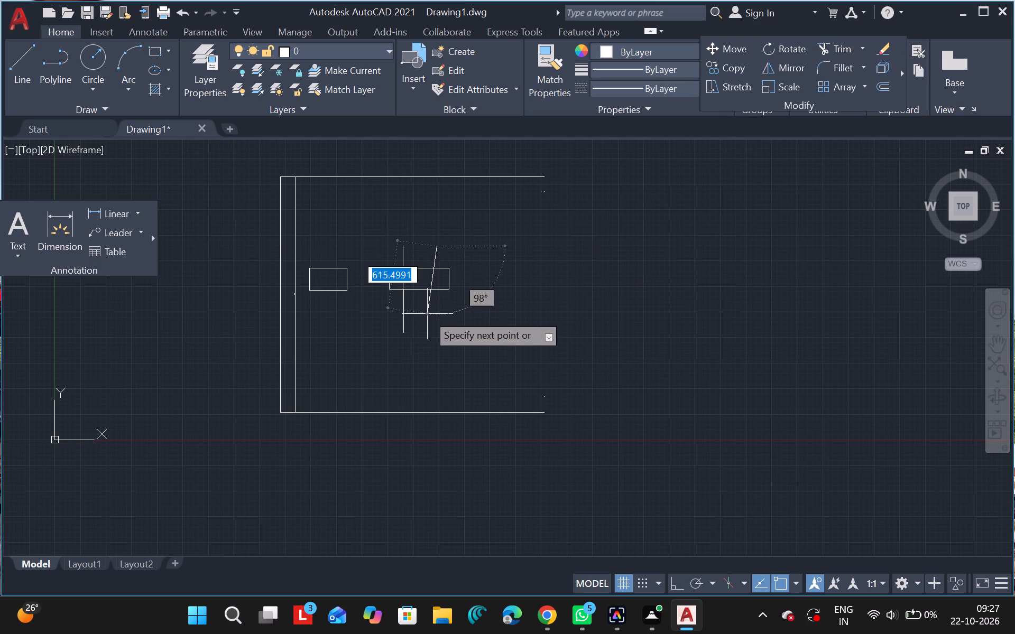
left_click_drag(427, 314, 440, 334)
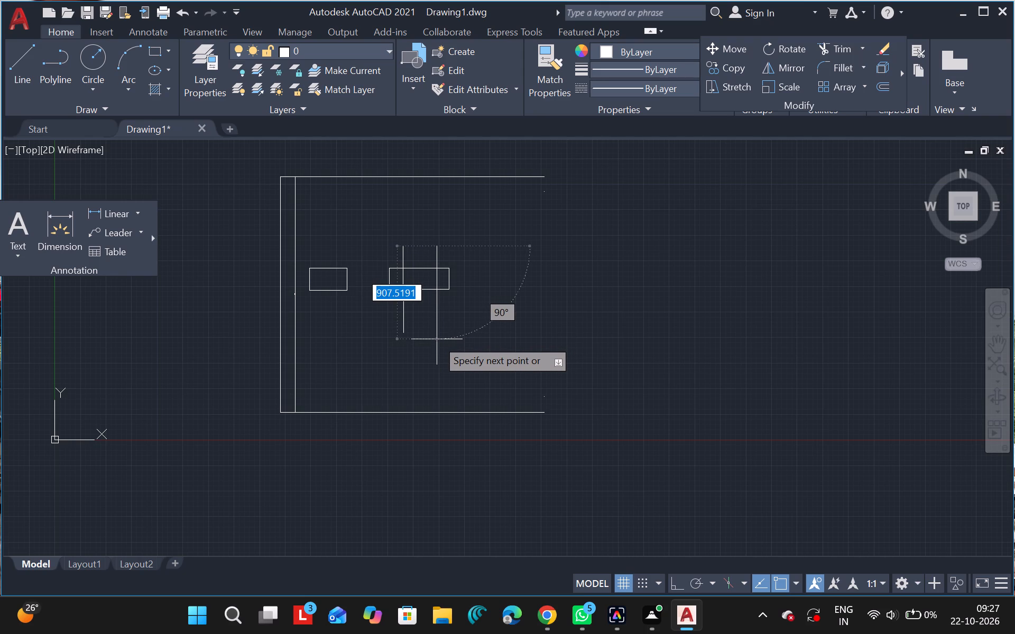
left_click(437, 339)
key("Escape")
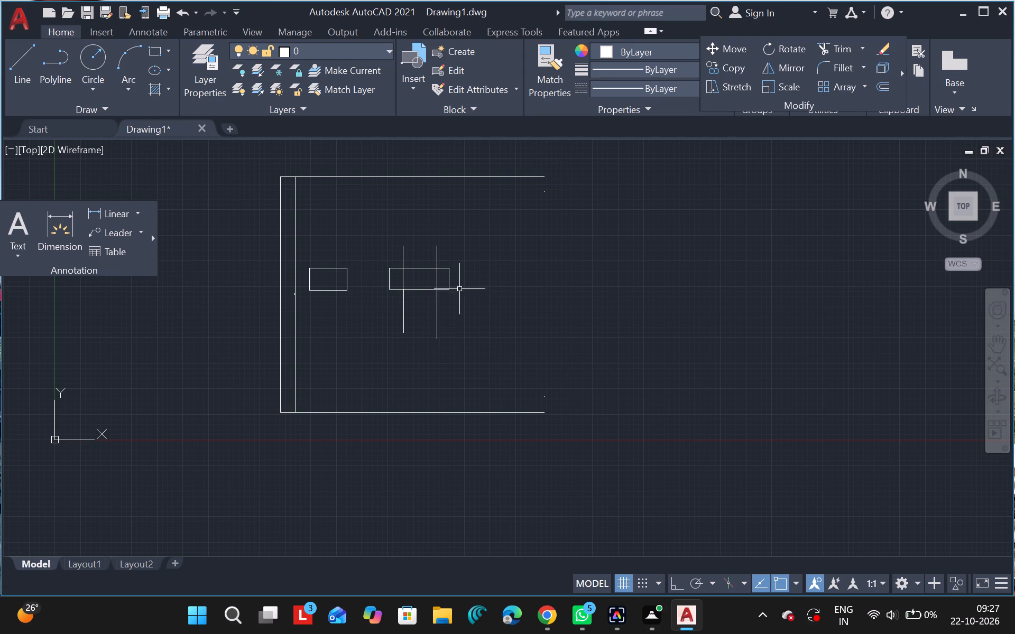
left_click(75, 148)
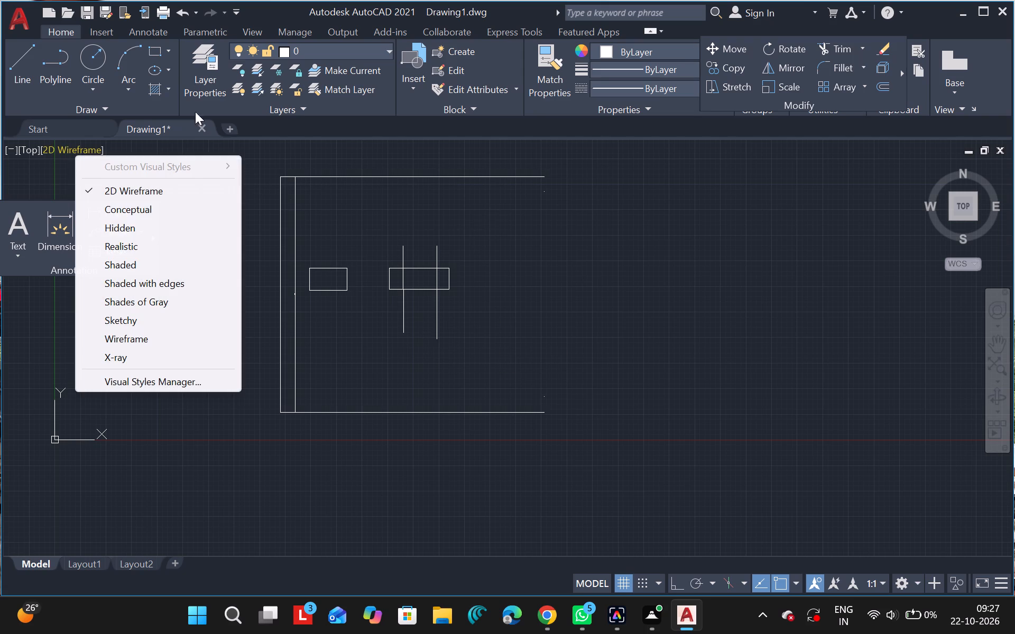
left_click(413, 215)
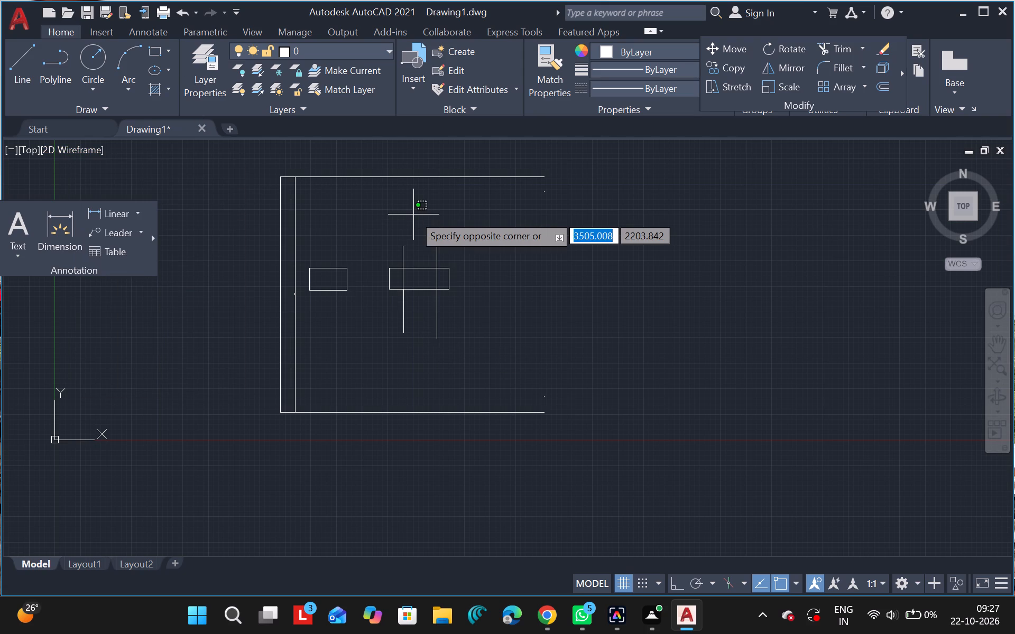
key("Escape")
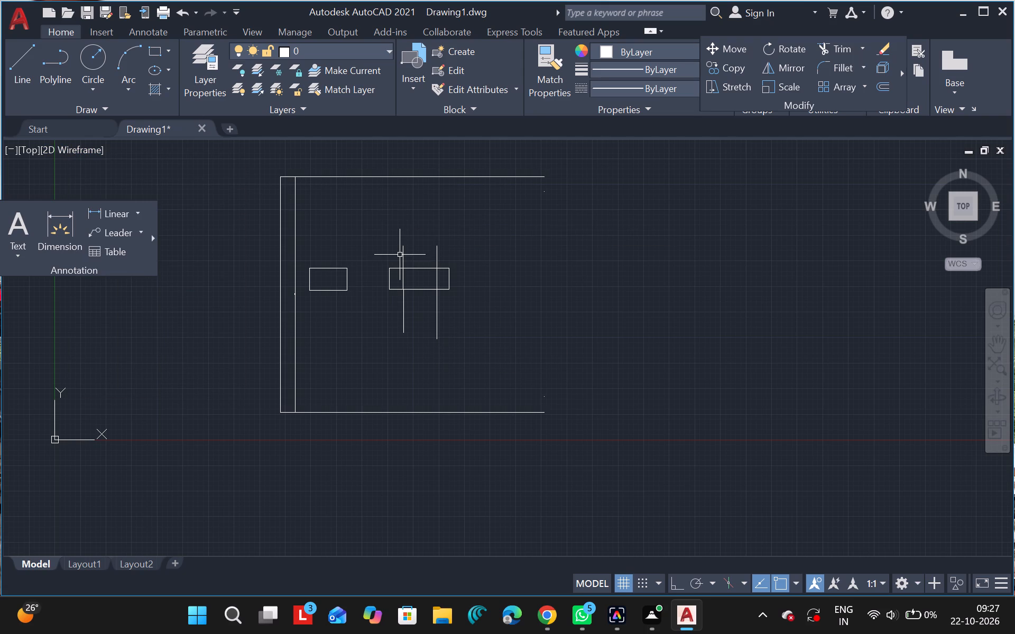
Draw two crossing corner-to-corner diagonal lines in the left end section of the second rectangle.
scroll(398, 254, "up", 4, "ctrl")
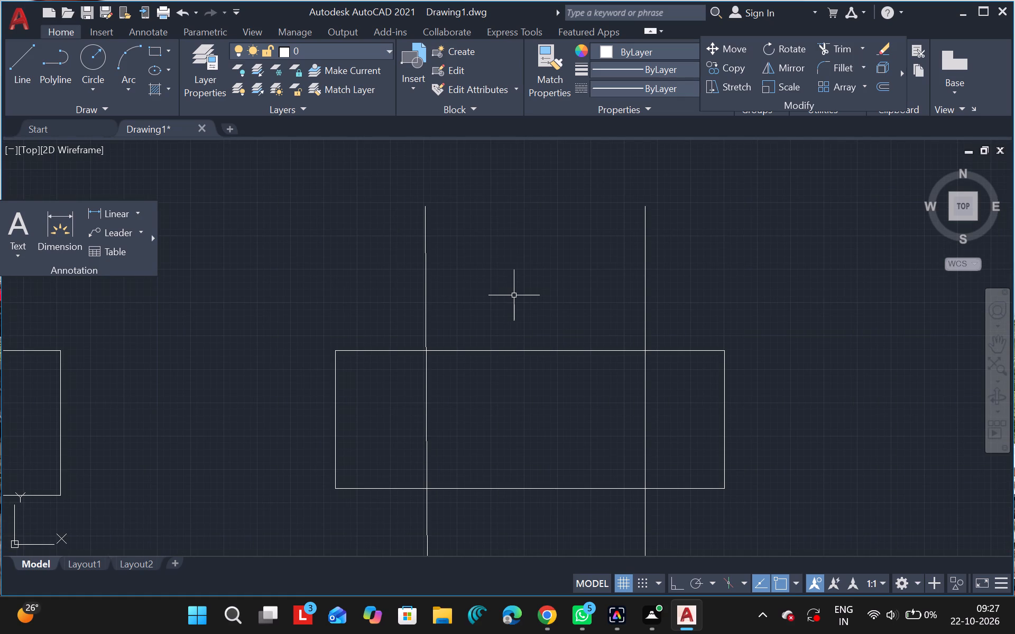
left_click(21, 61)
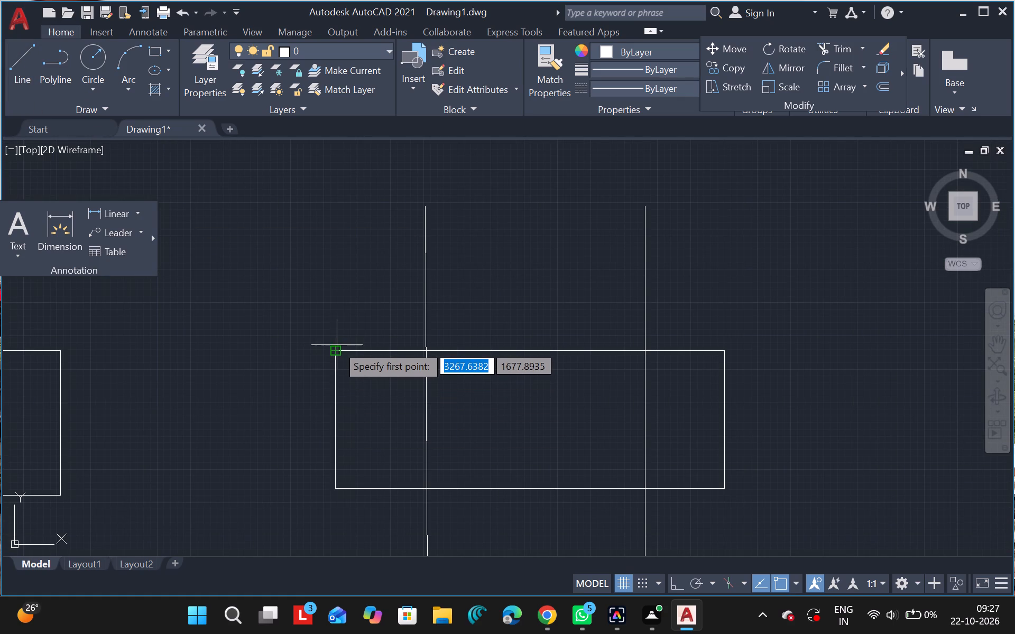
left_click_drag(337, 350, 427, 498)
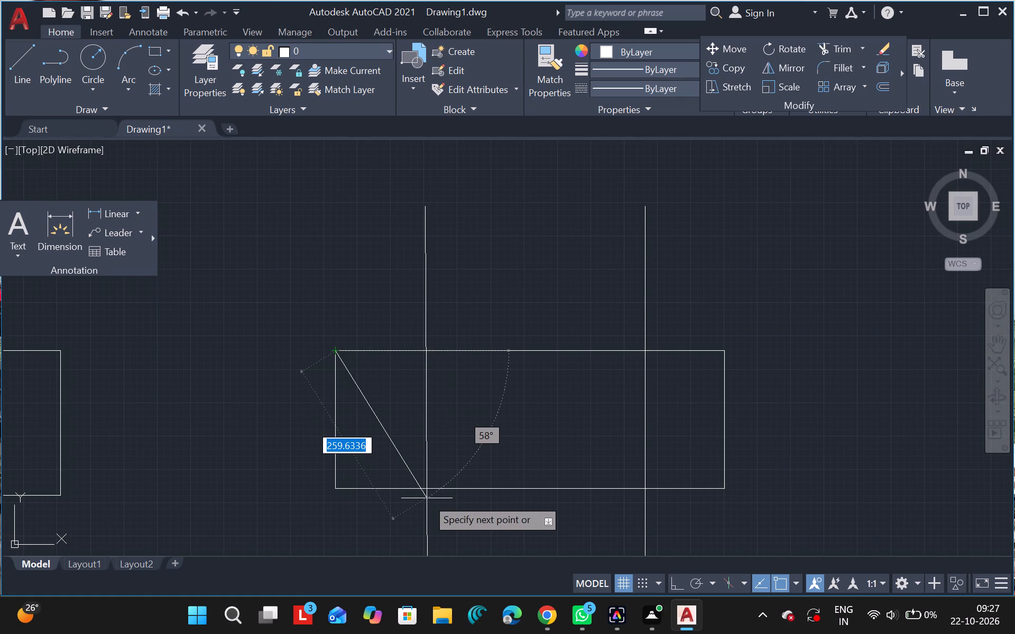
left_click_drag(427, 498, 422, 488)
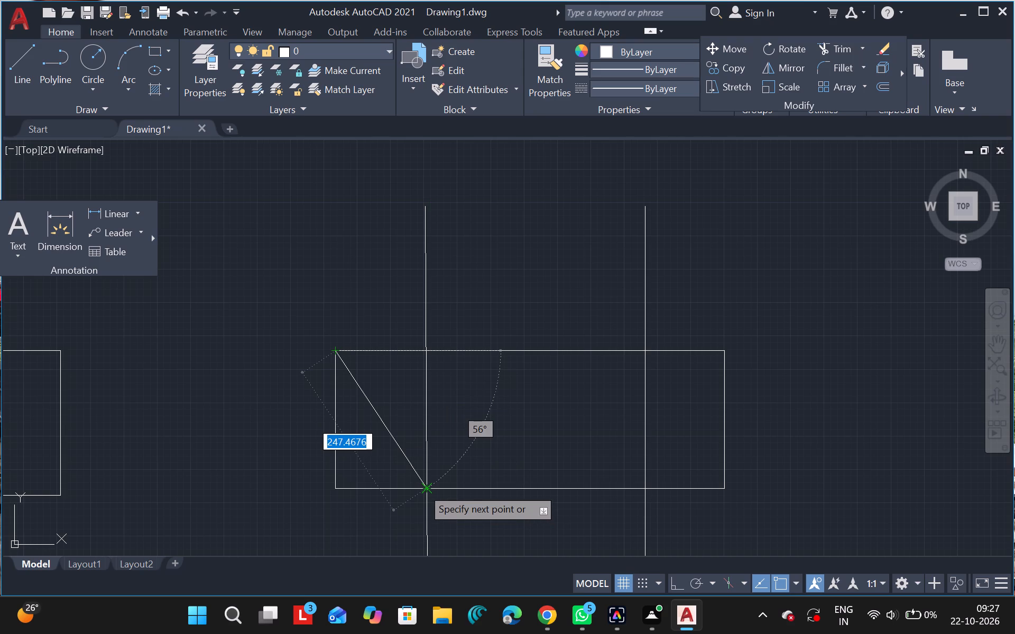
left_click(422, 488)
key("Escape")
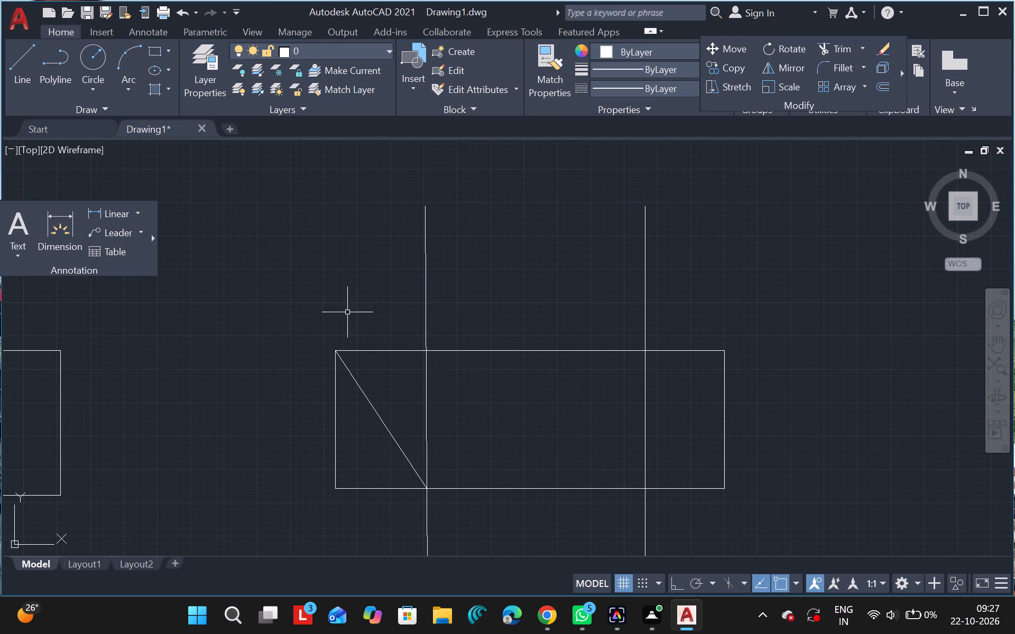
left_click(15, 71)
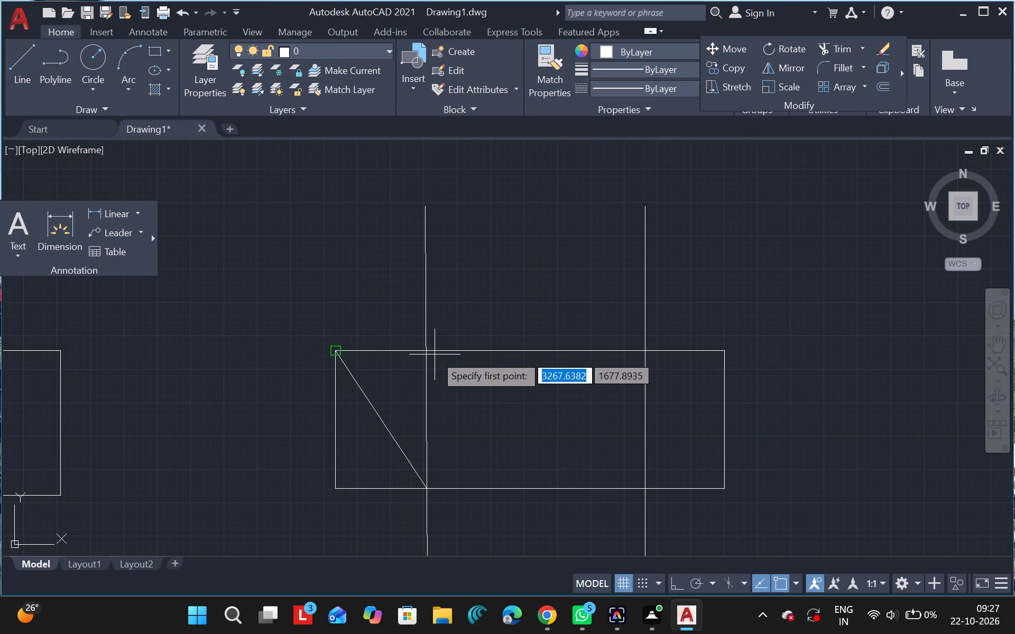
left_click_drag(426, 351, 344, 490)
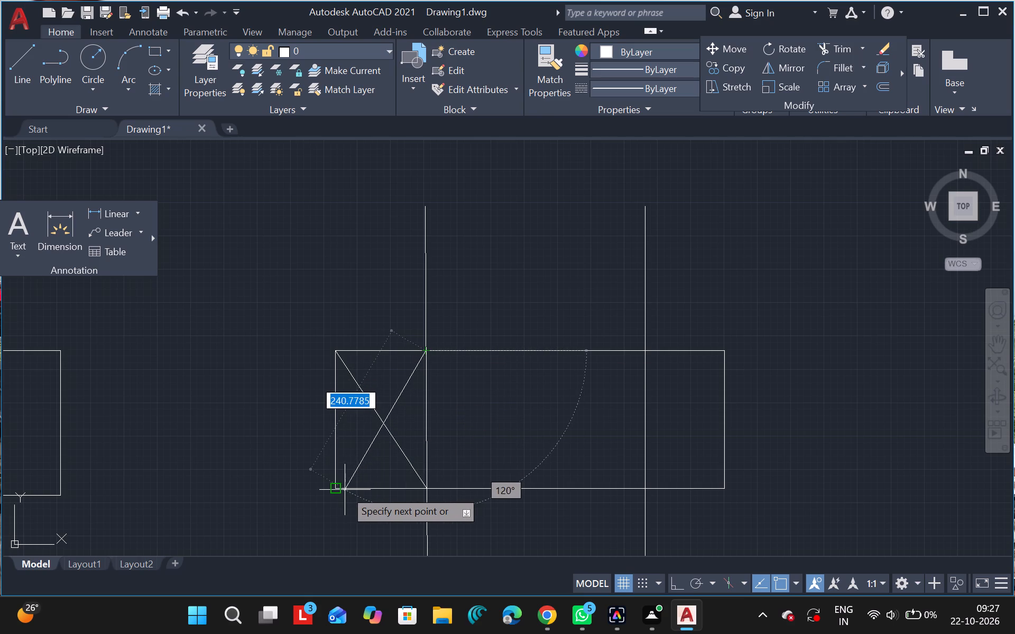
left_click_drag(344, 490, 336, 490)
left_click(336, 490)
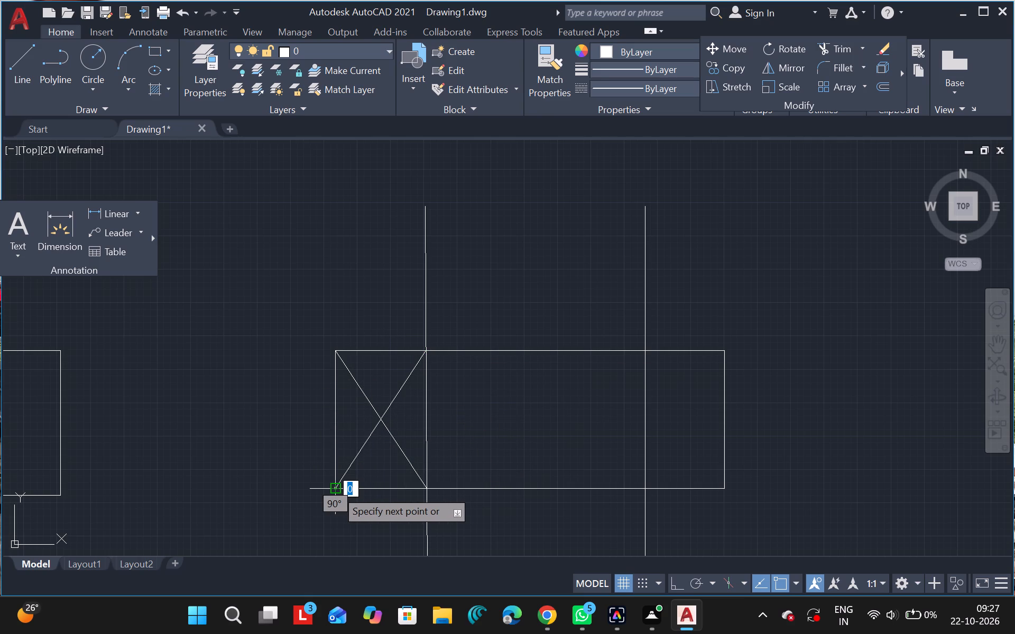
key("Escape")
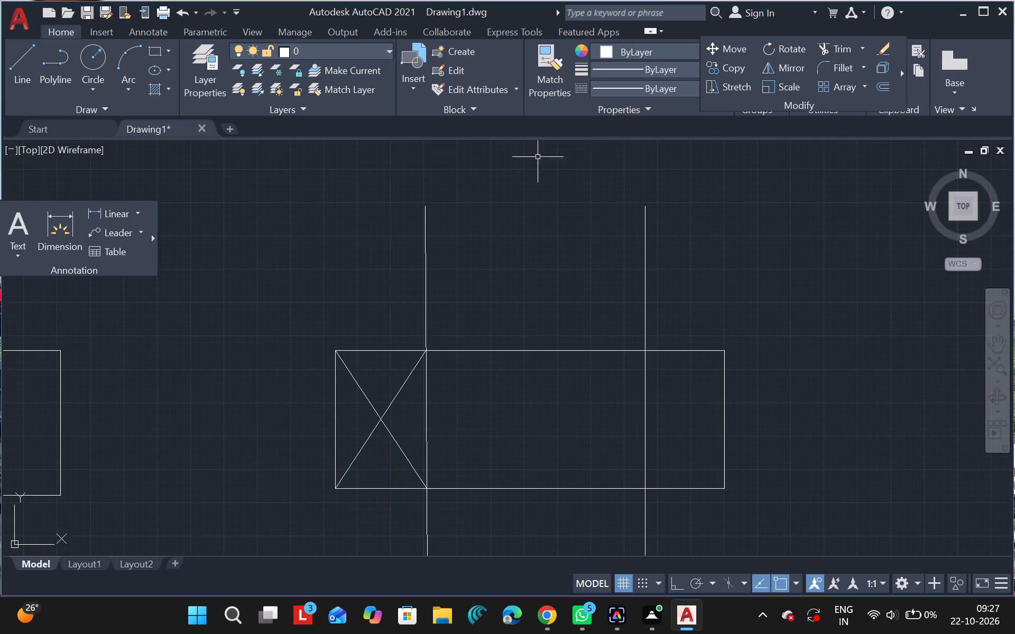
Draw two crossing corner-to-corner diagonal lines in the right end section of the second rectangle.
left_click(21, 68)
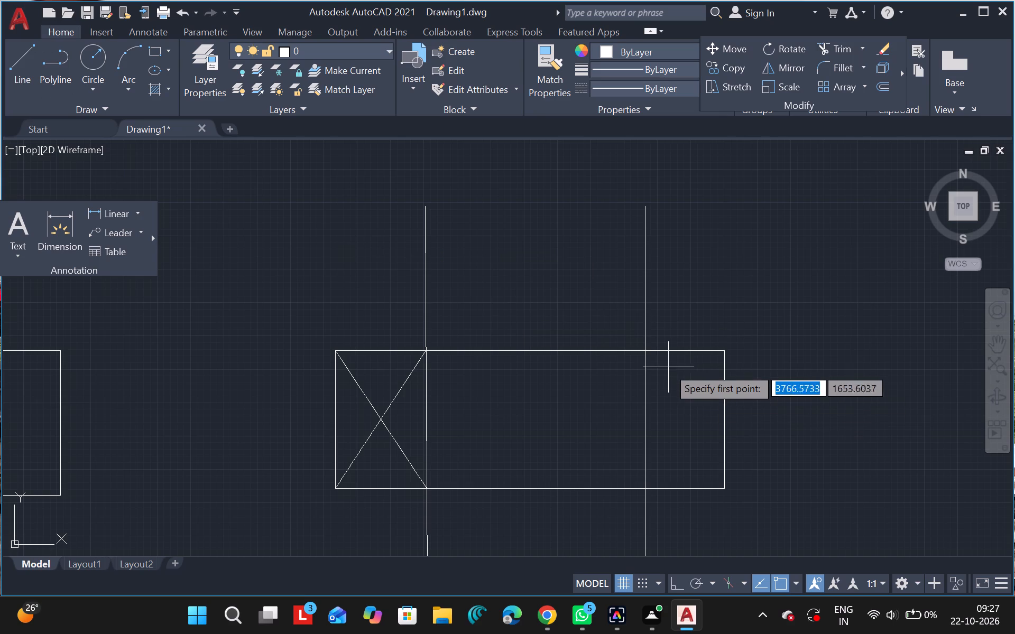
left_click_drag(645, 350, 722, 487)
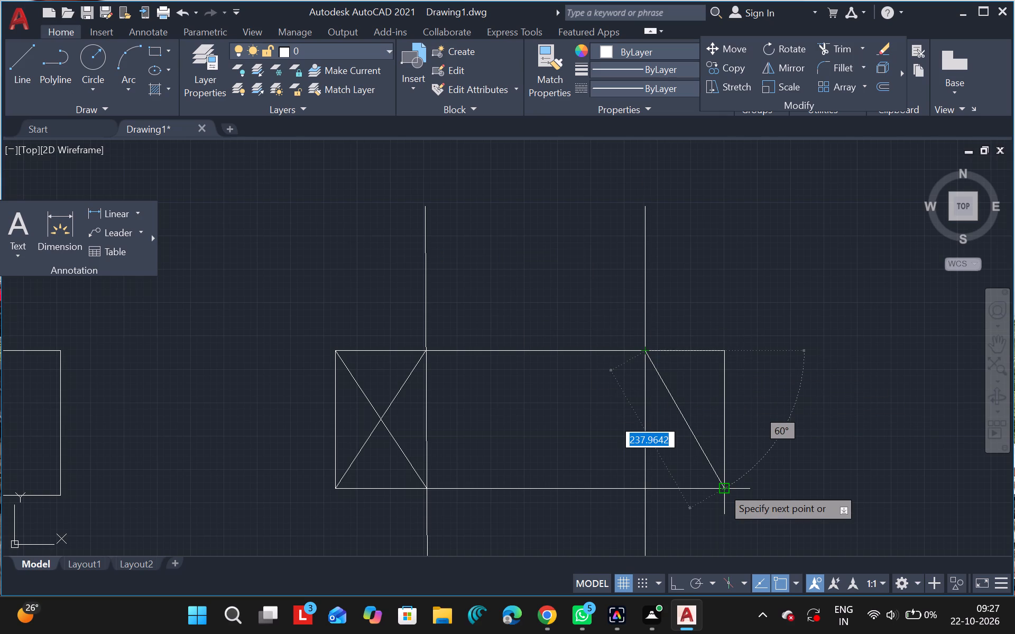
left_click(725, 487)
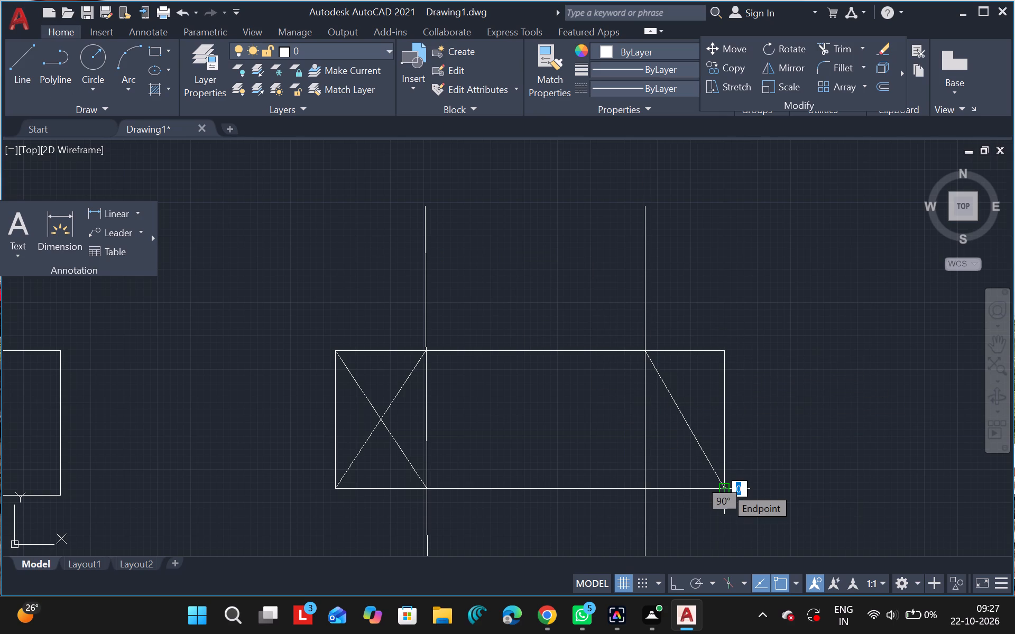
key("Escape")
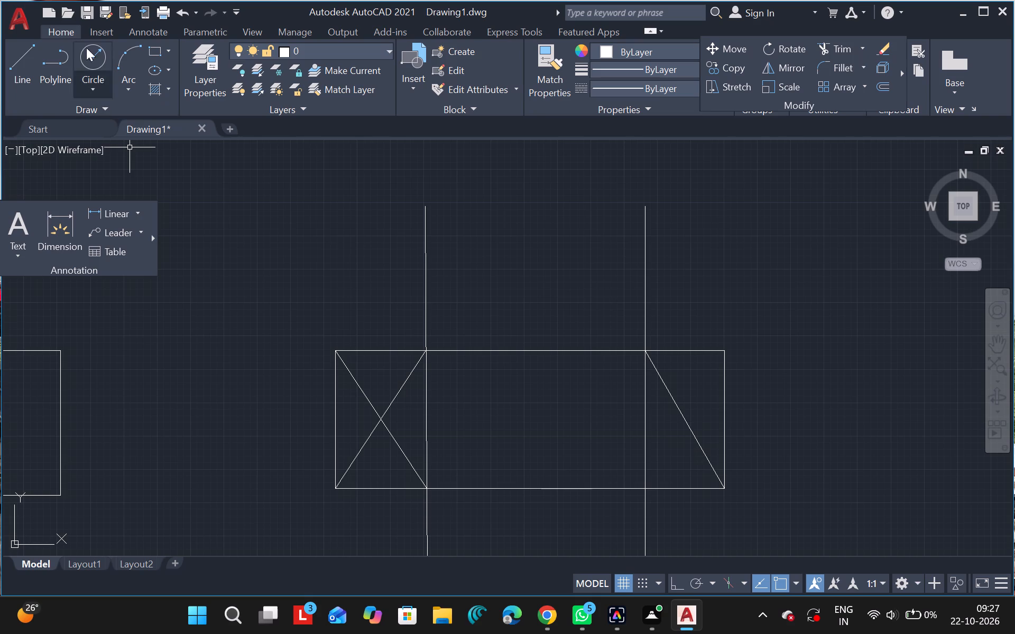
left_click(23, 54)
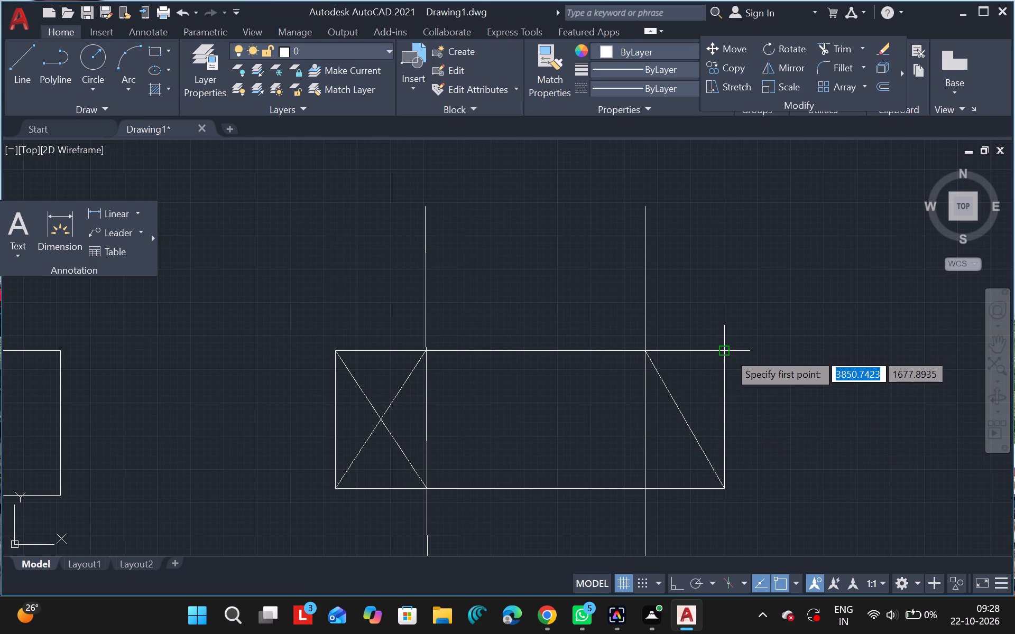
left_click_drag(728, 353, 648, 480)
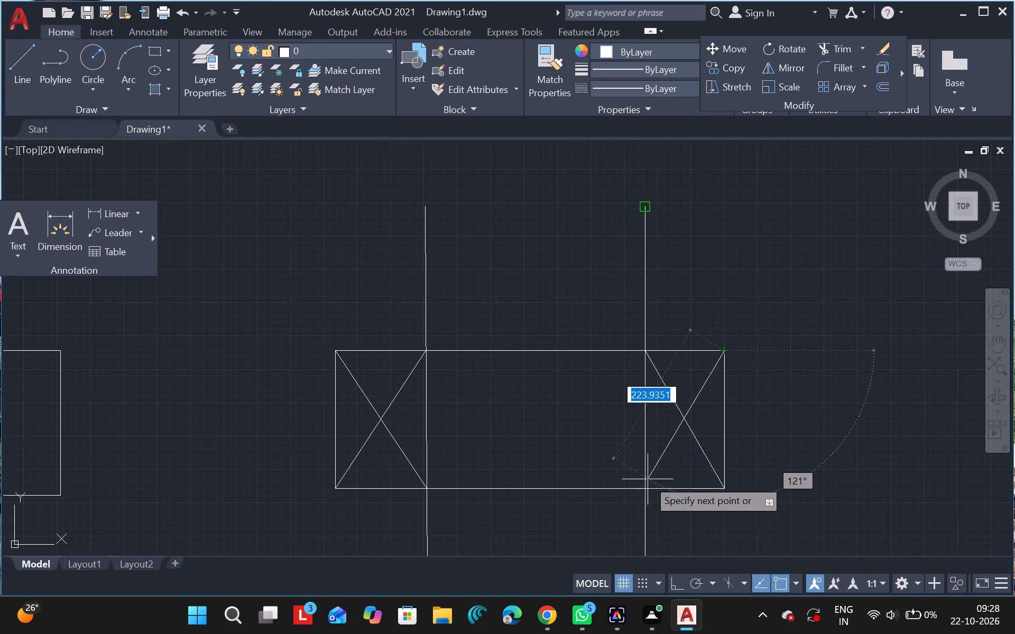
left_click_drag(648, 480, 648, 486)
left_click(648, 486)
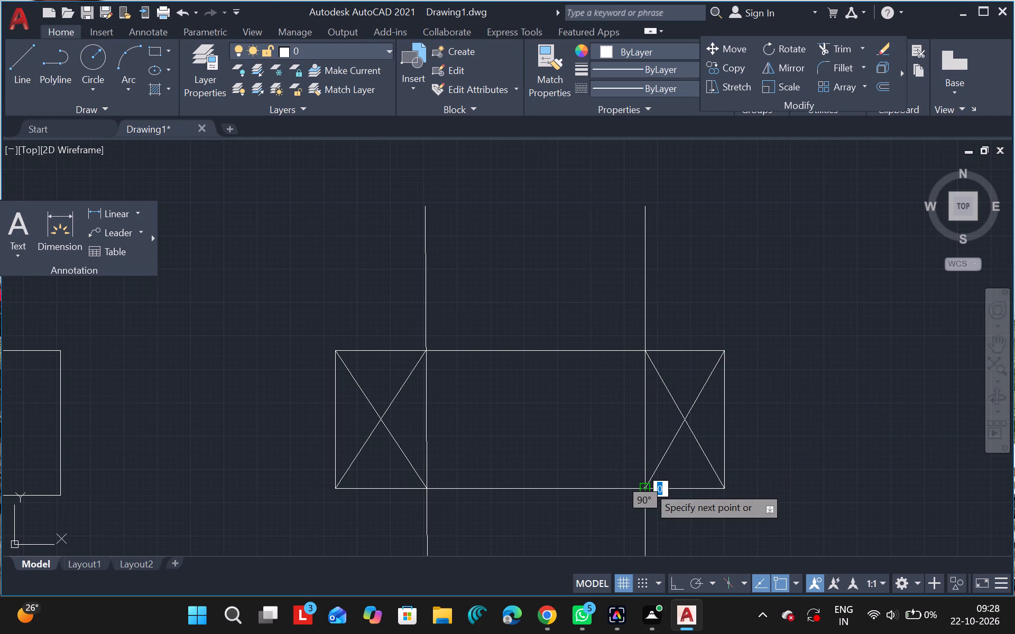
key("Escape")
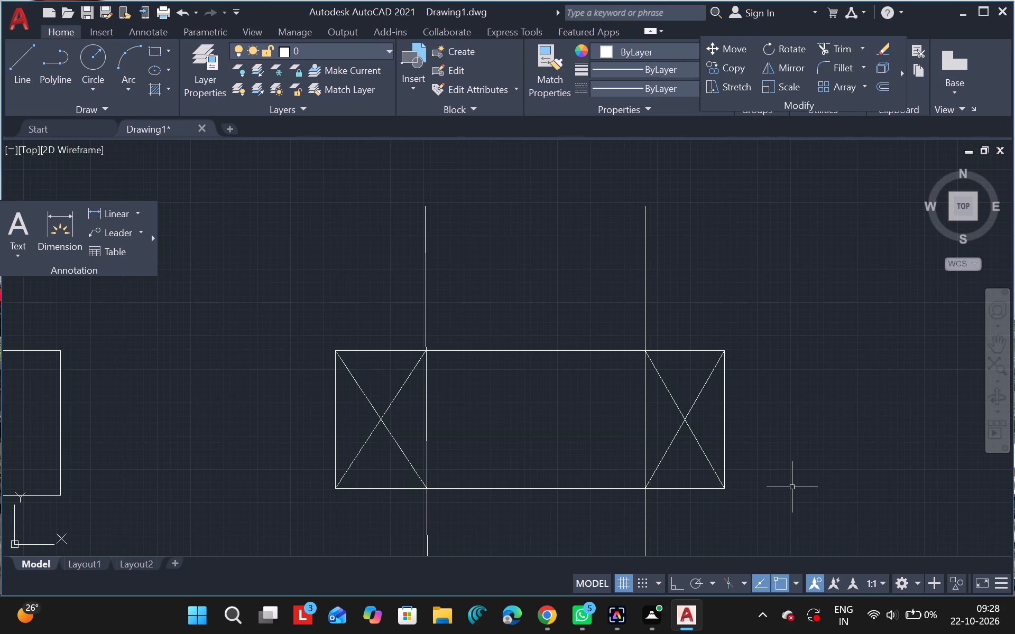
Trim both vertical lines above and below the second rectangle, and remove the left line's segment inside it.
type("tr")
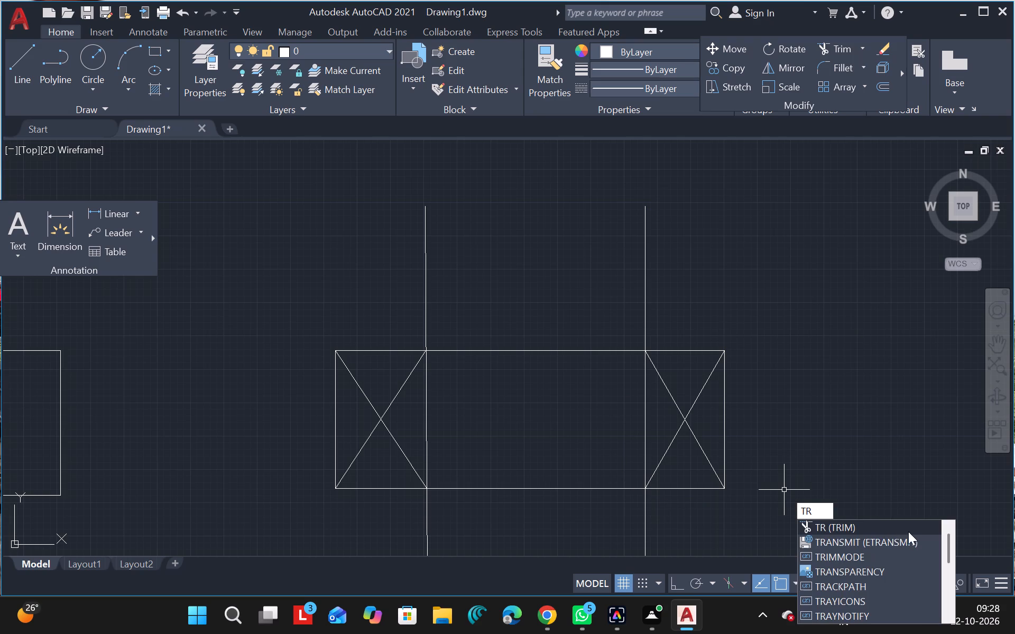
left_click(854, 531)
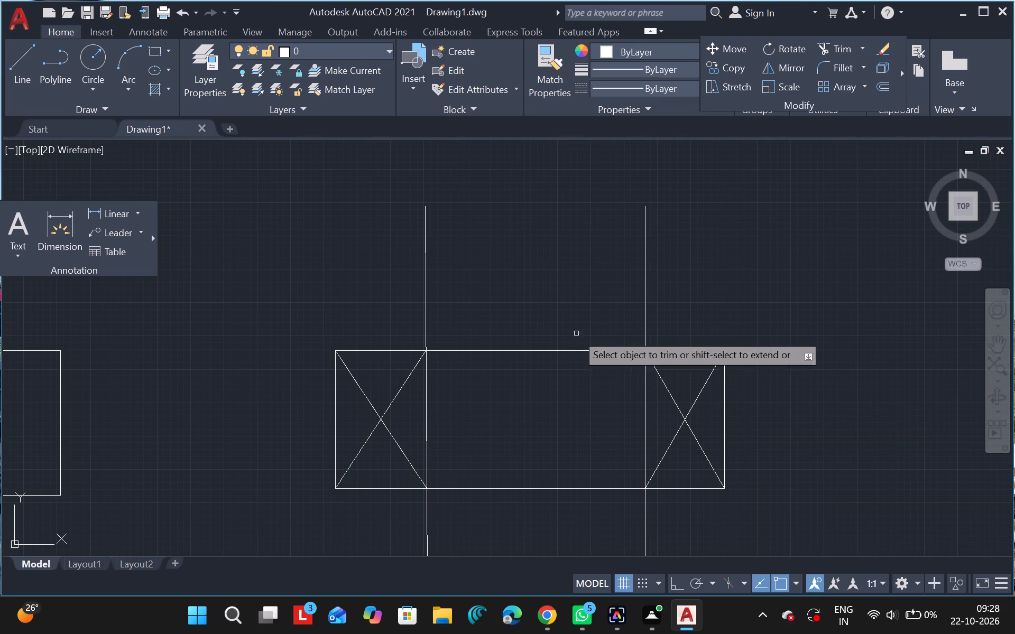
left_click(647, 329)
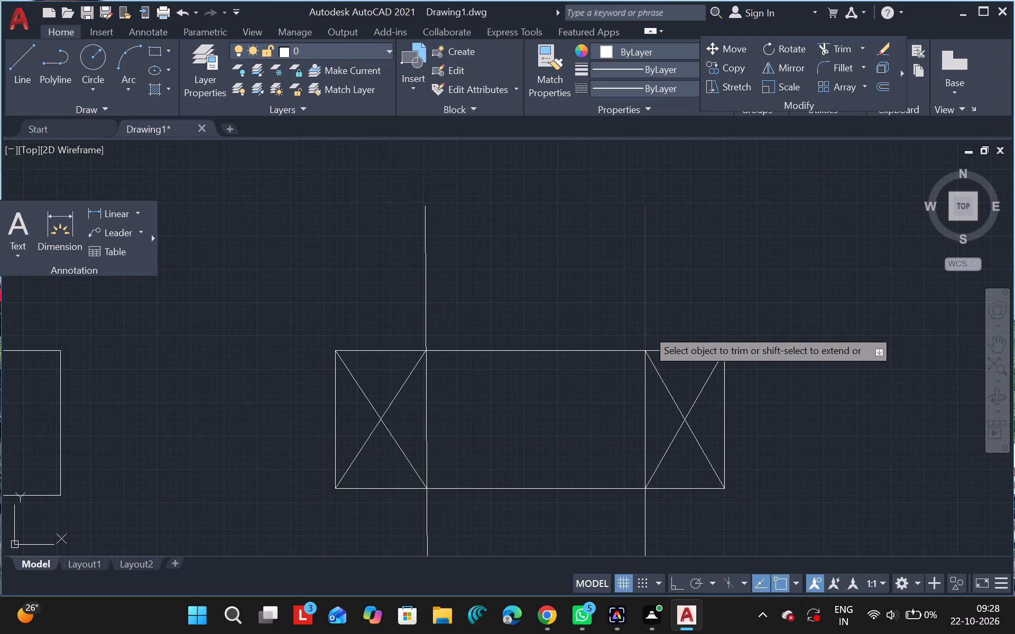
left_click(426, 335)
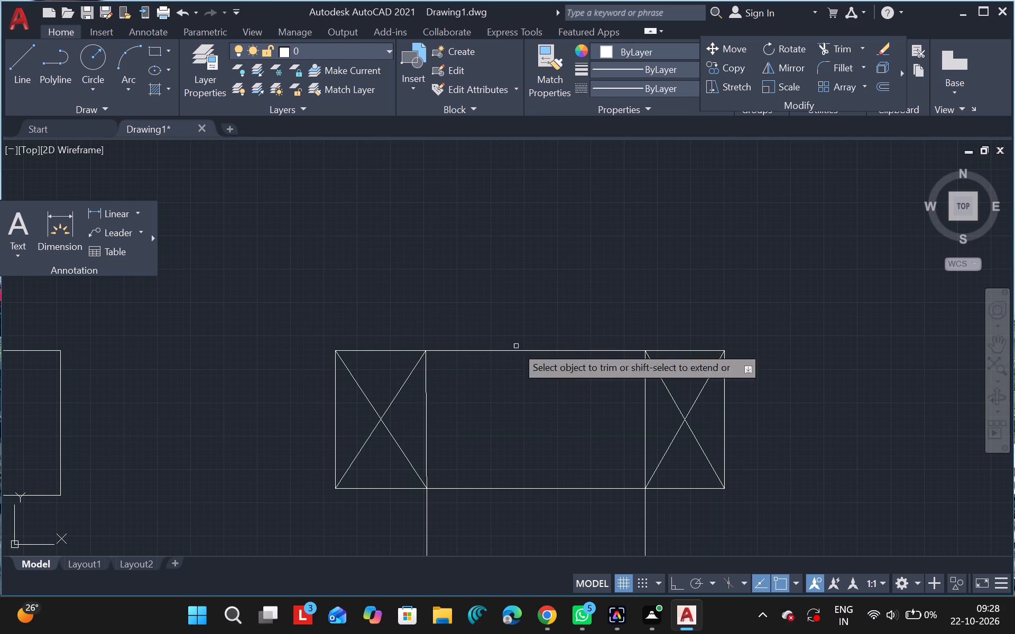
left_click(428, 519)
left_click(425, 429)
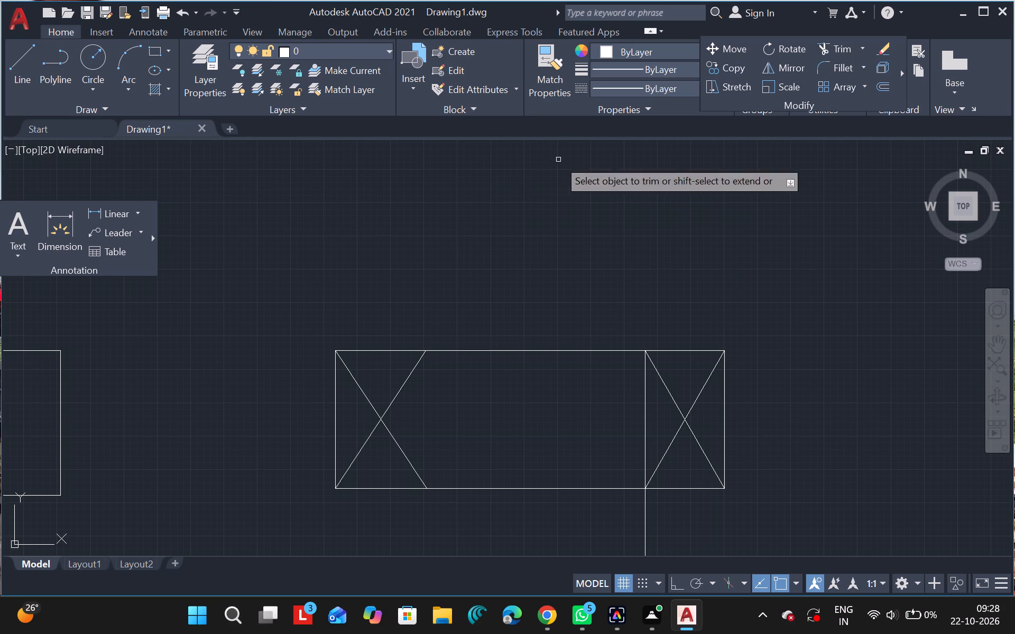
left_click(644, 515)
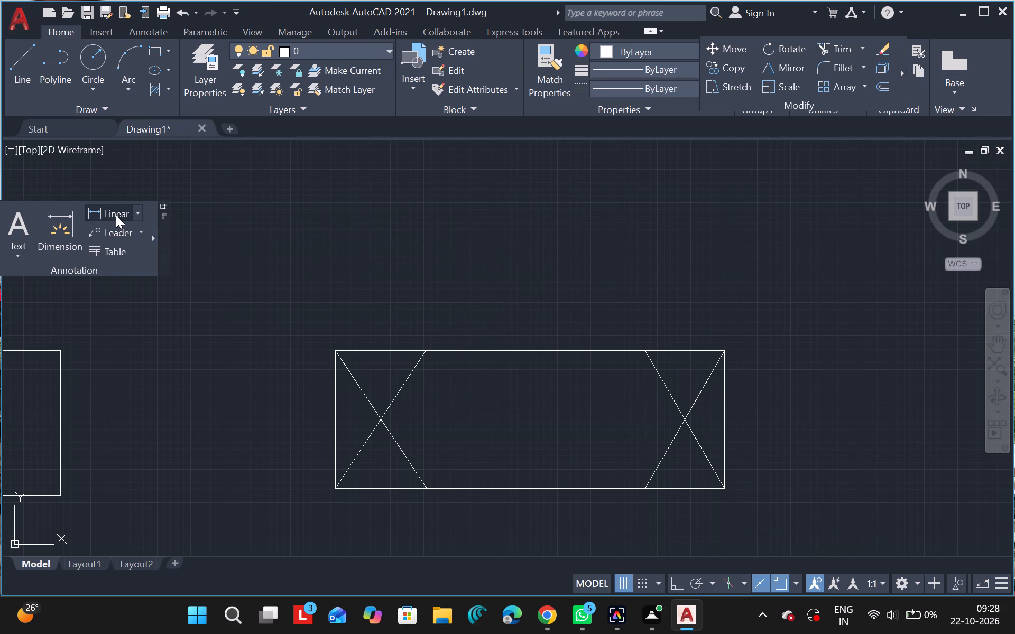
key("Escape")
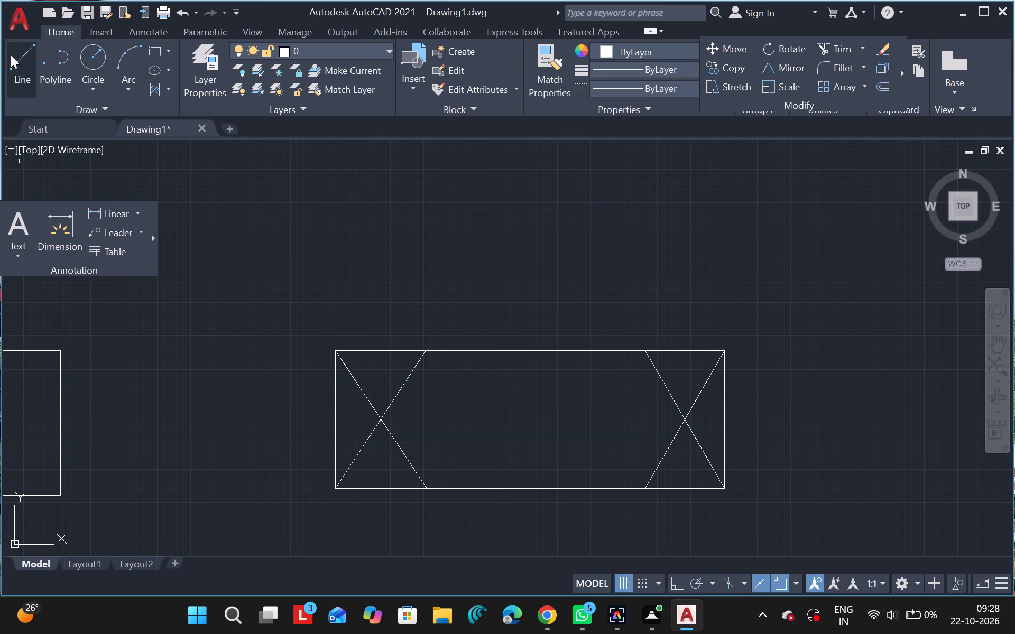
Draw a vertical line about 206 units long from the left cross's upper-right corner down to the second rectangle's bottom edge.
left_click(11, 55)
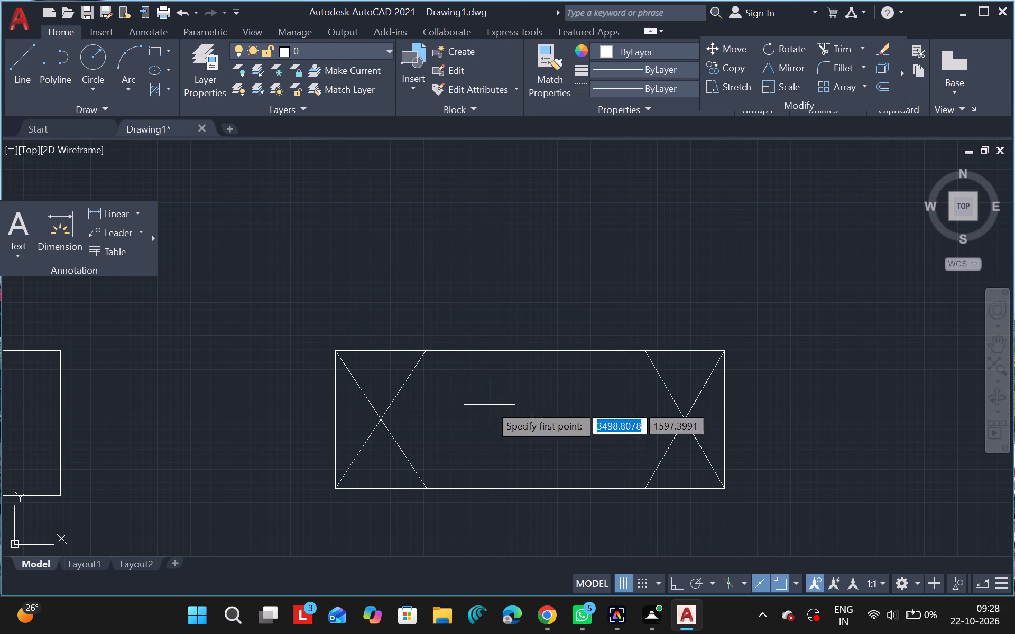
left_click_drag(426, 348, 427, 463)
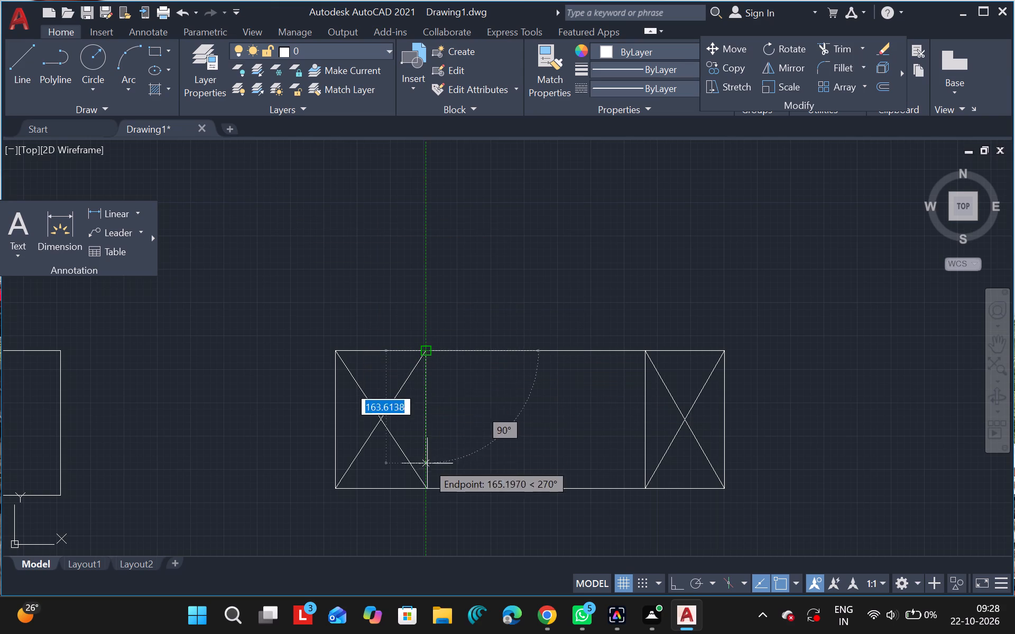
left_click_drag(427, 463, 428, 475)
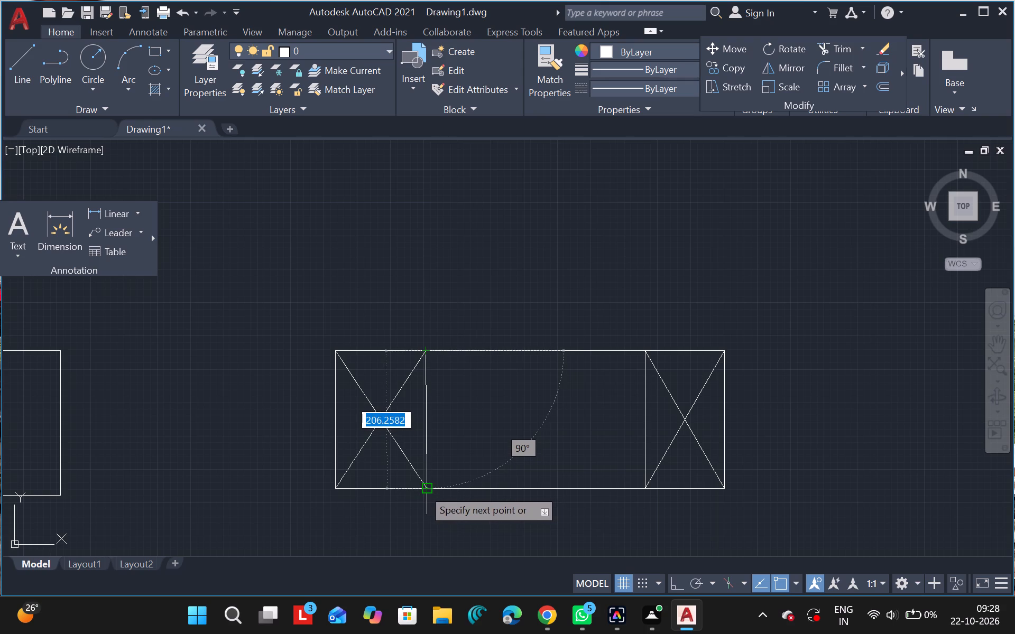
left_click(422, 489)
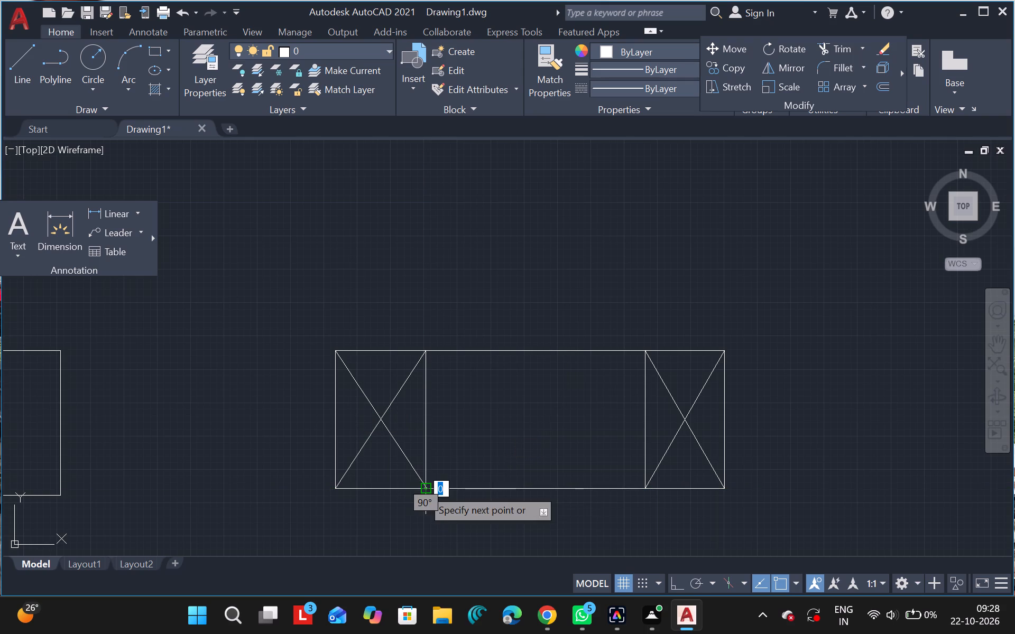
key("Escape")
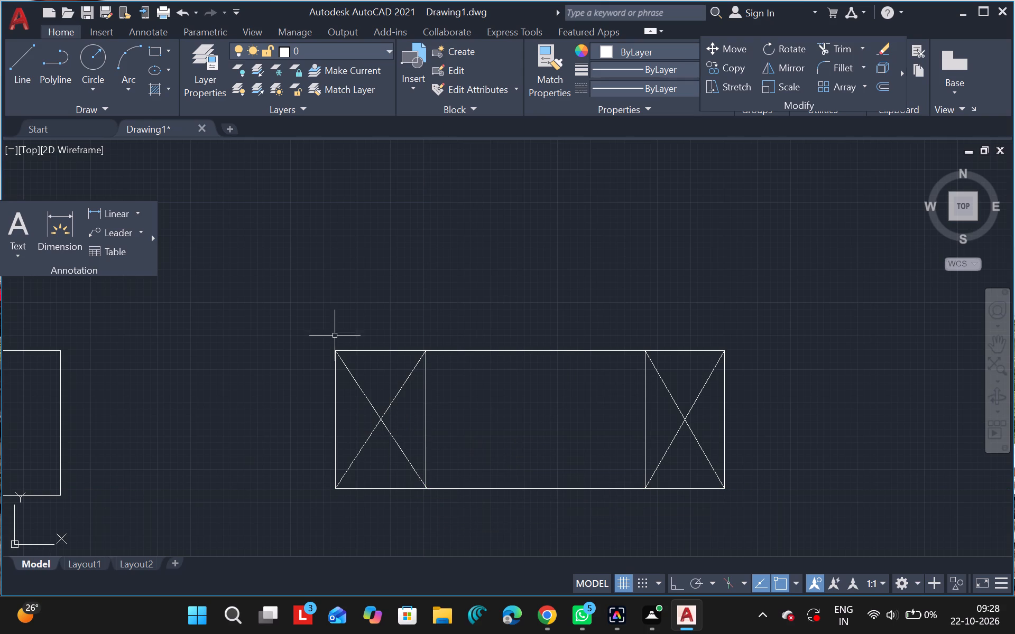
Trim away the left cross's diagonal running from the upper-left corner, including its overshoot past the vertical line near the bottom edge.
scroll(440, 376, "up", 2, "ctrl")
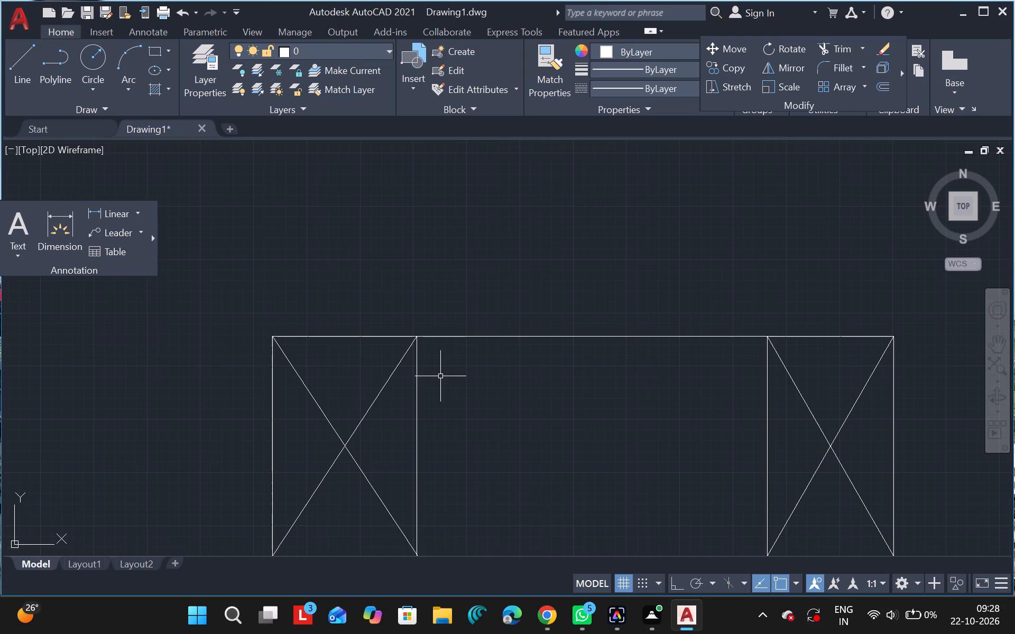
scroll(406, 434, "down", 3, "ctrl")
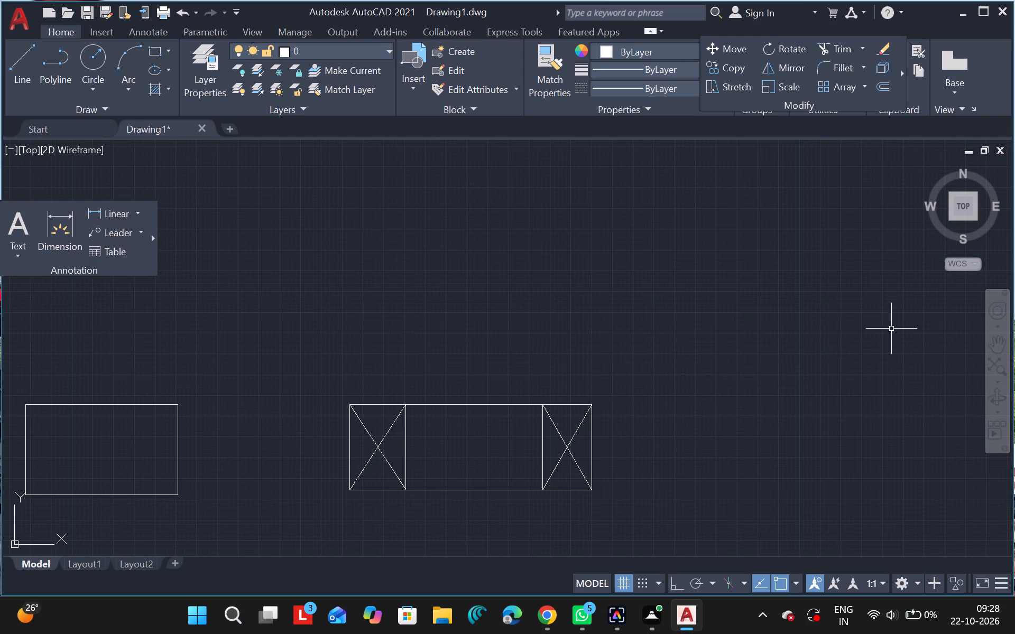
left_click(998, 343)
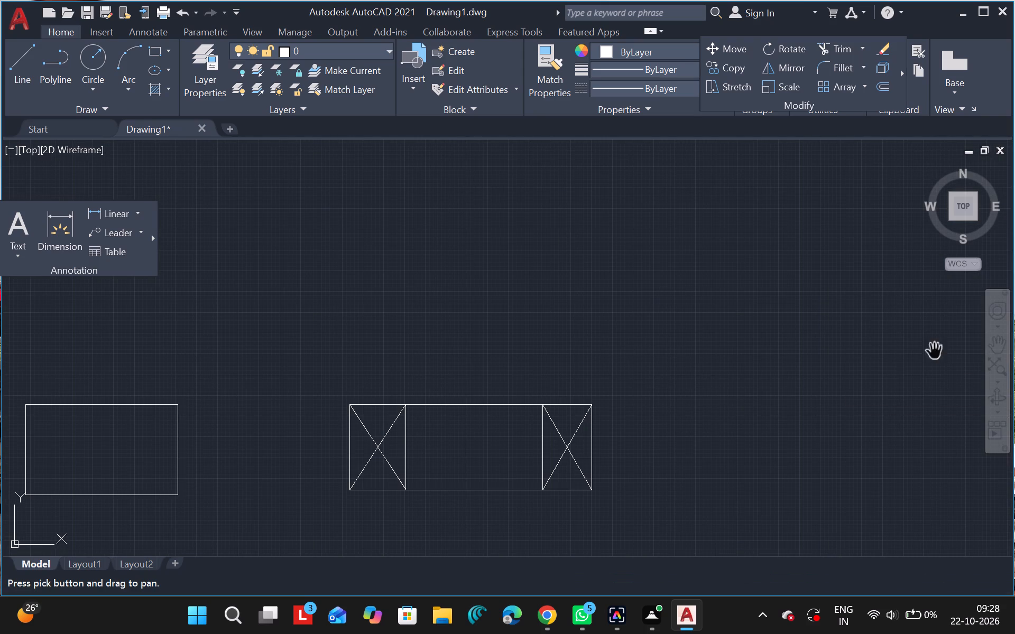
left_click_drag(736, 318, 716, 150)
key("Escape")
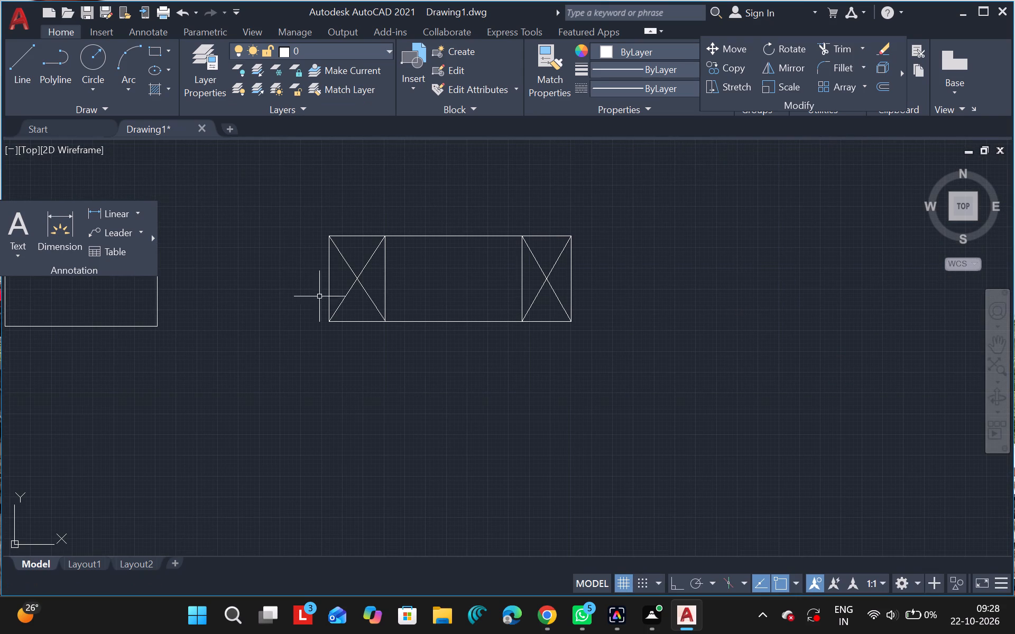
scroll(387, 282, "up", 3, "ctrl")
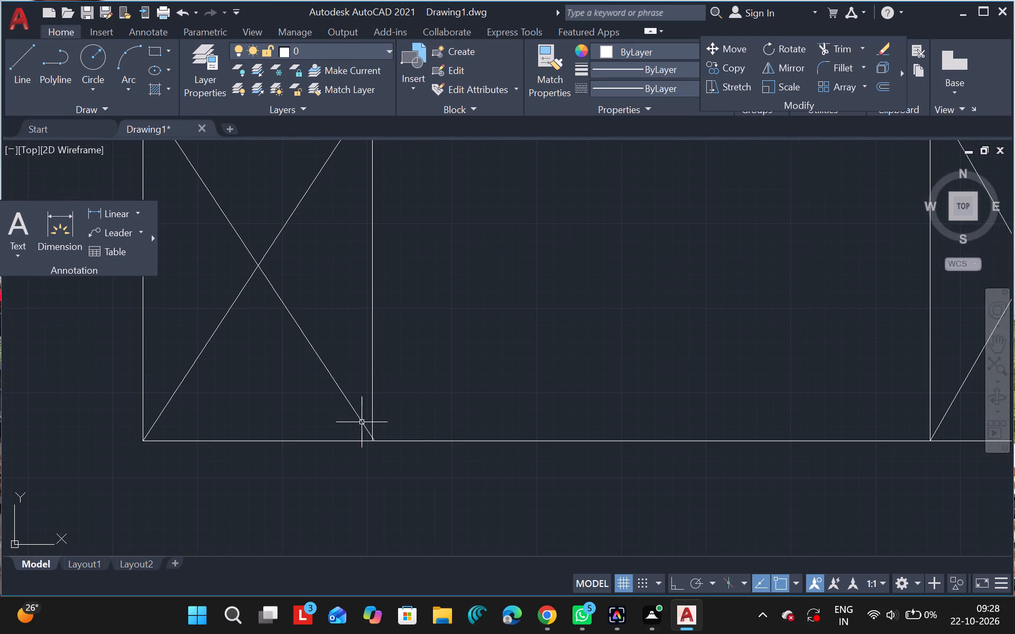
scroll(375, 413, "up", 4, "ctrl")
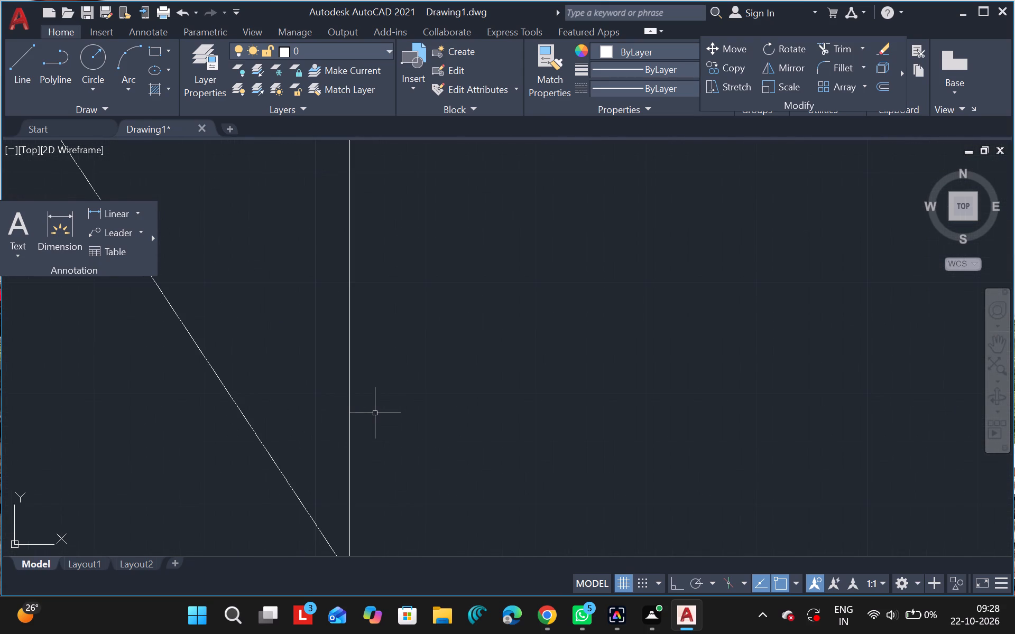
scroll(375, 413, "down", 2, "ctrl")
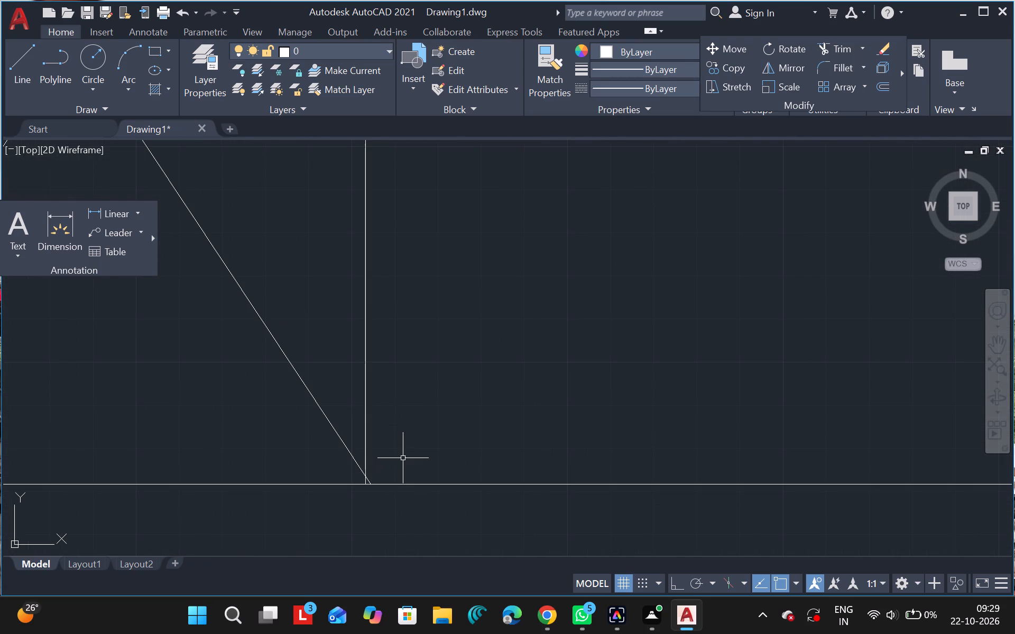
type("tr")
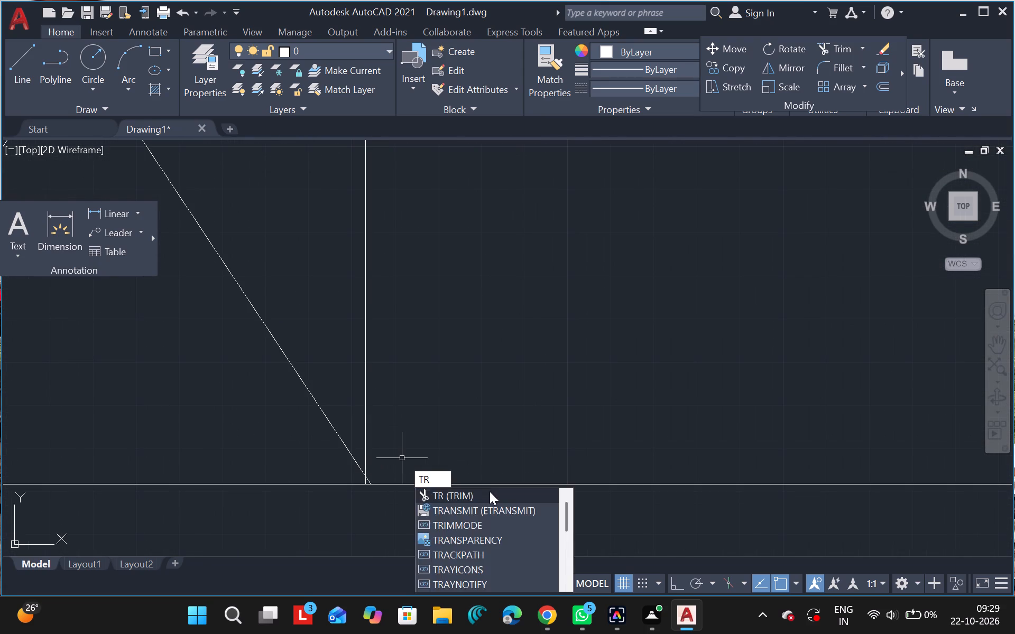
left_click(490, 491)
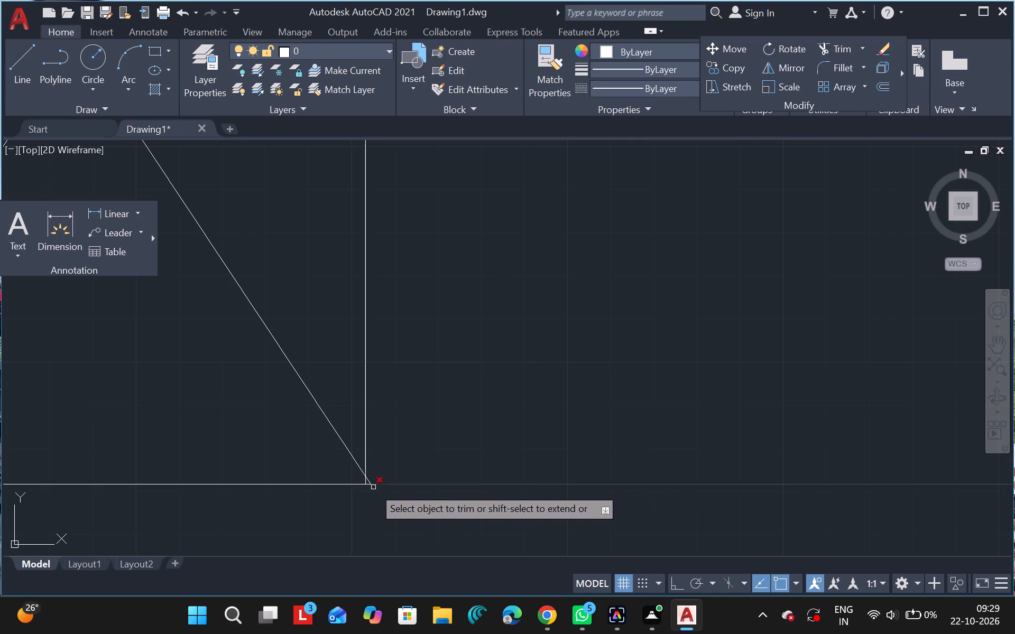
left_click(370, 481)
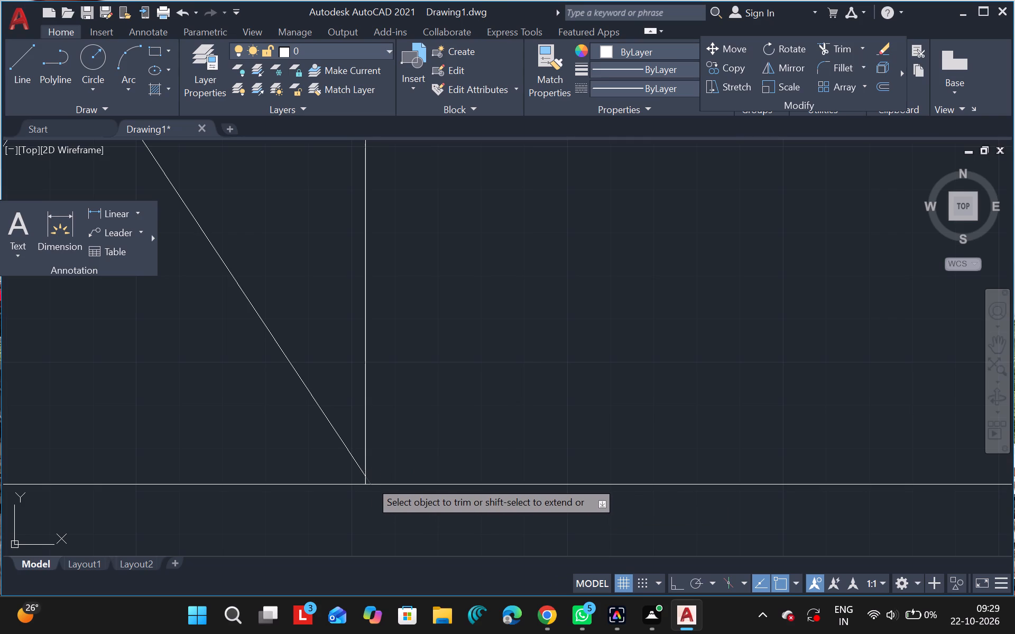
left_click(346, 442)
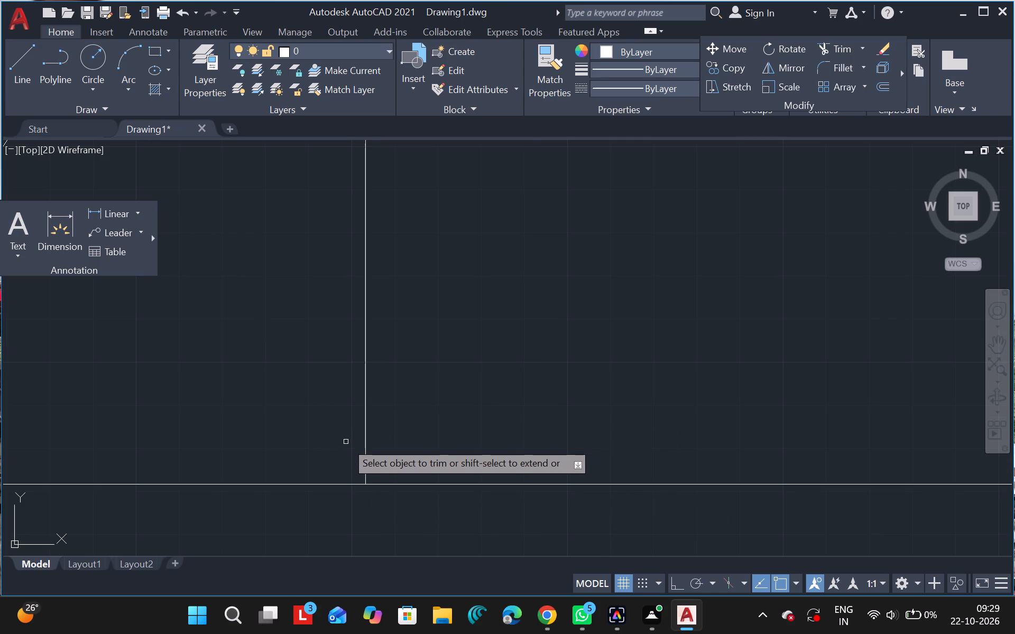
scroll(346, 442, "down", 3, "ctrl")
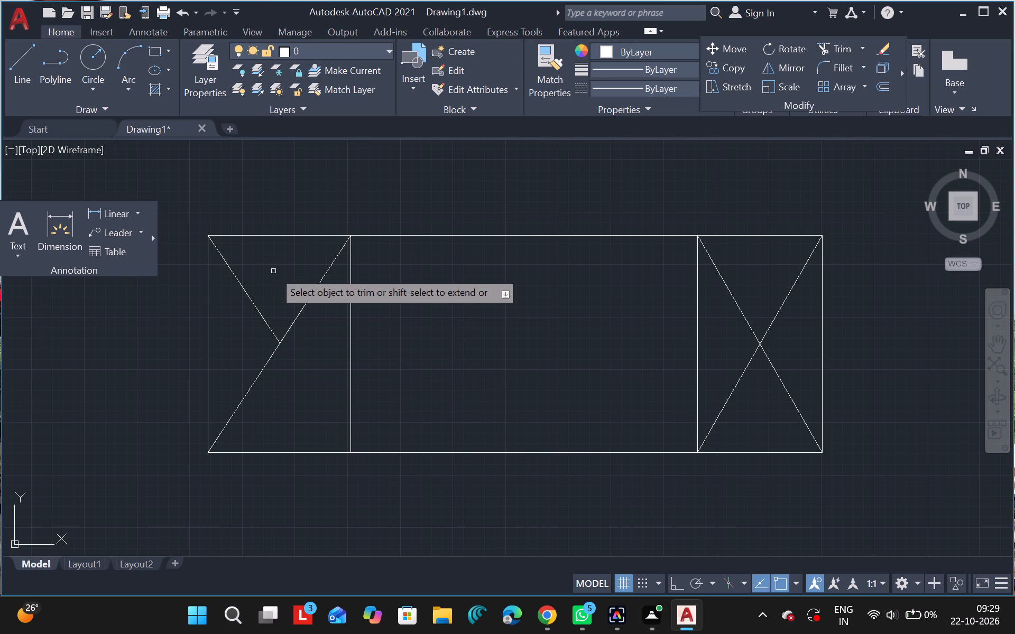
left_click(254, 302)
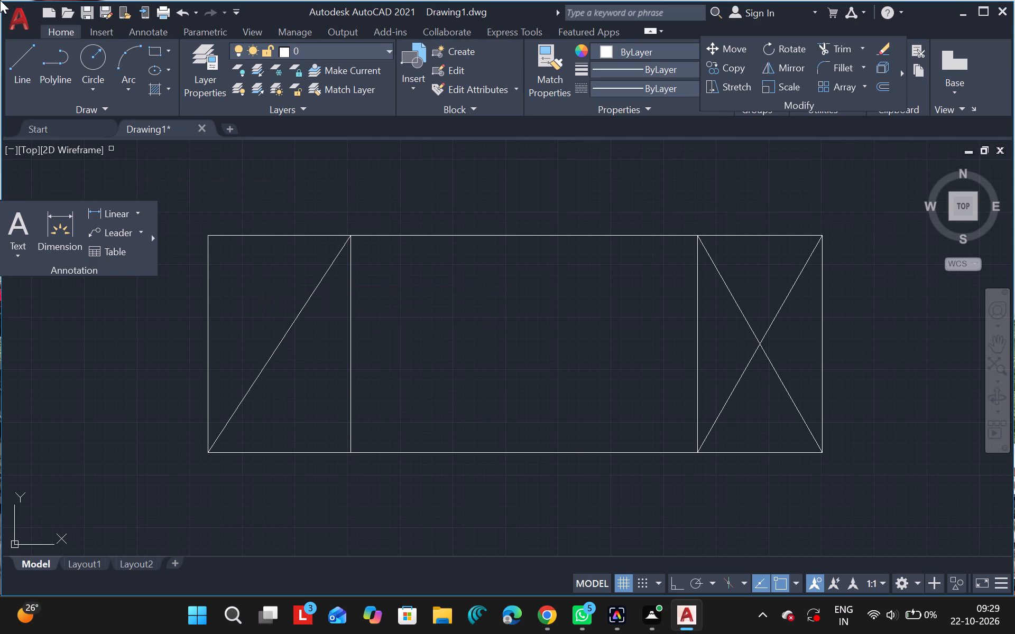
Draw a diagonal line about 247 units long from the left end section's upper-left corner to its lower-right corner.
left_click(13, 81)
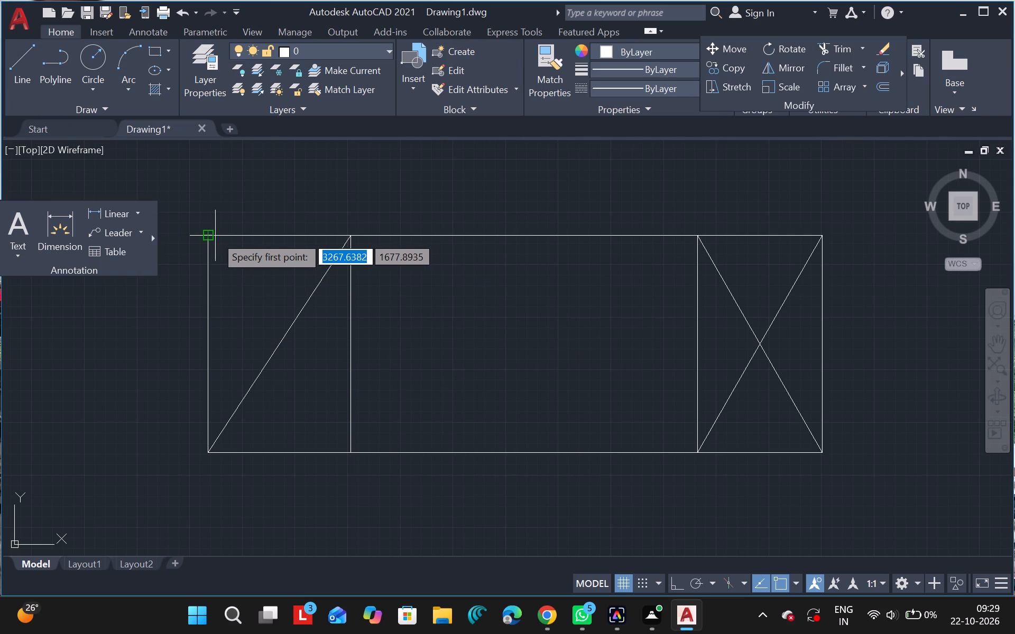
left_click_drag(207, 239, 411, 406)
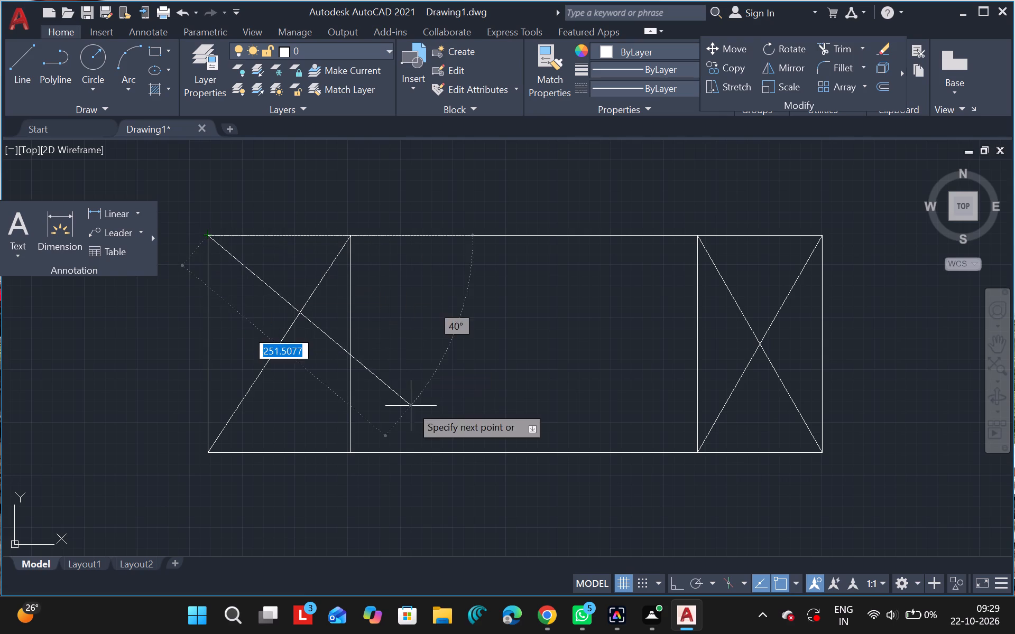
left_click(352, 449)
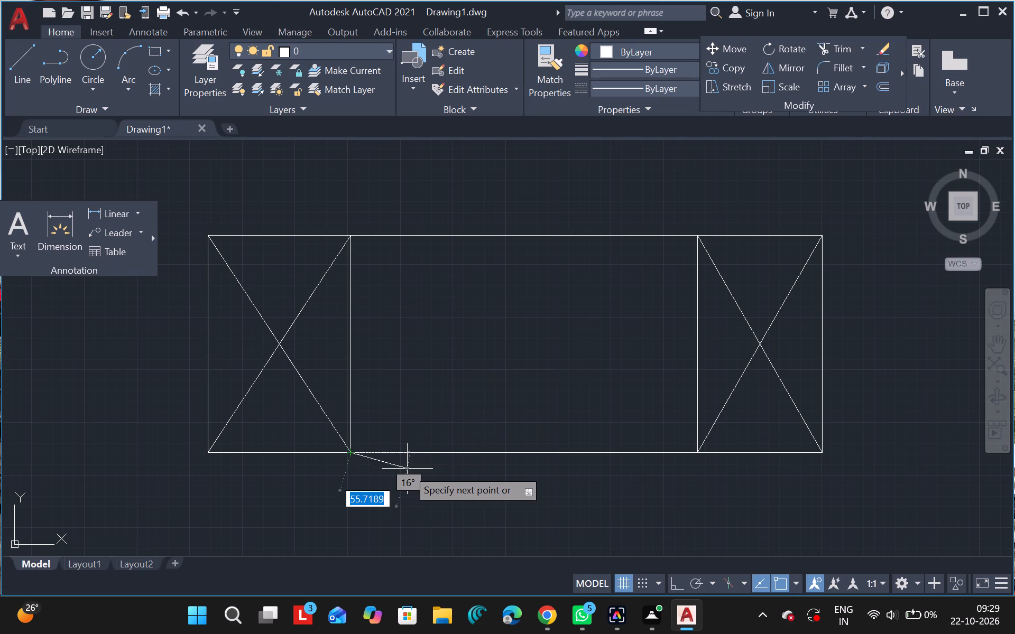
key("Escape")
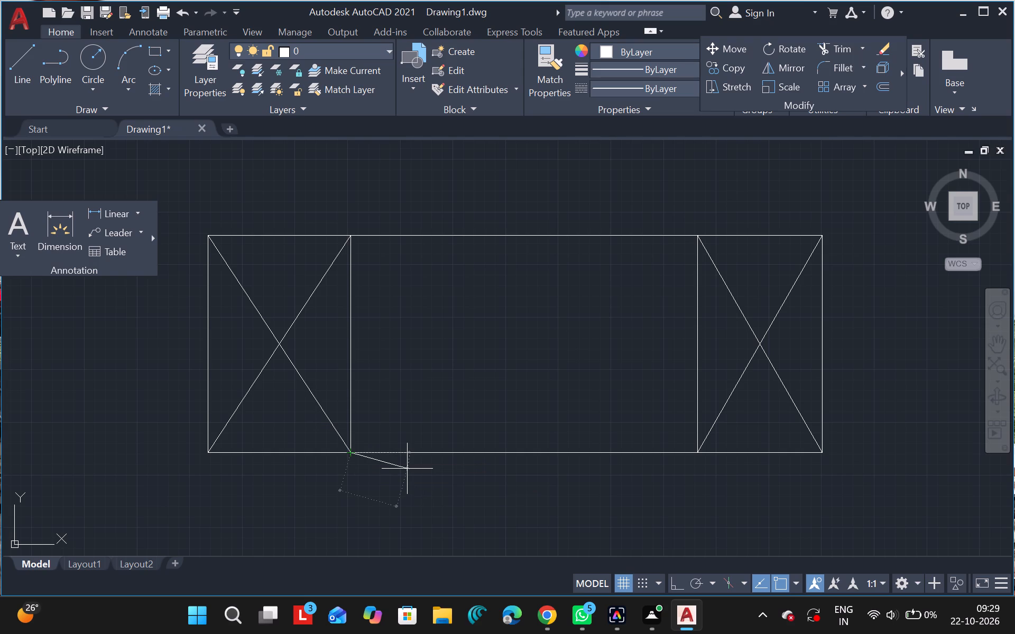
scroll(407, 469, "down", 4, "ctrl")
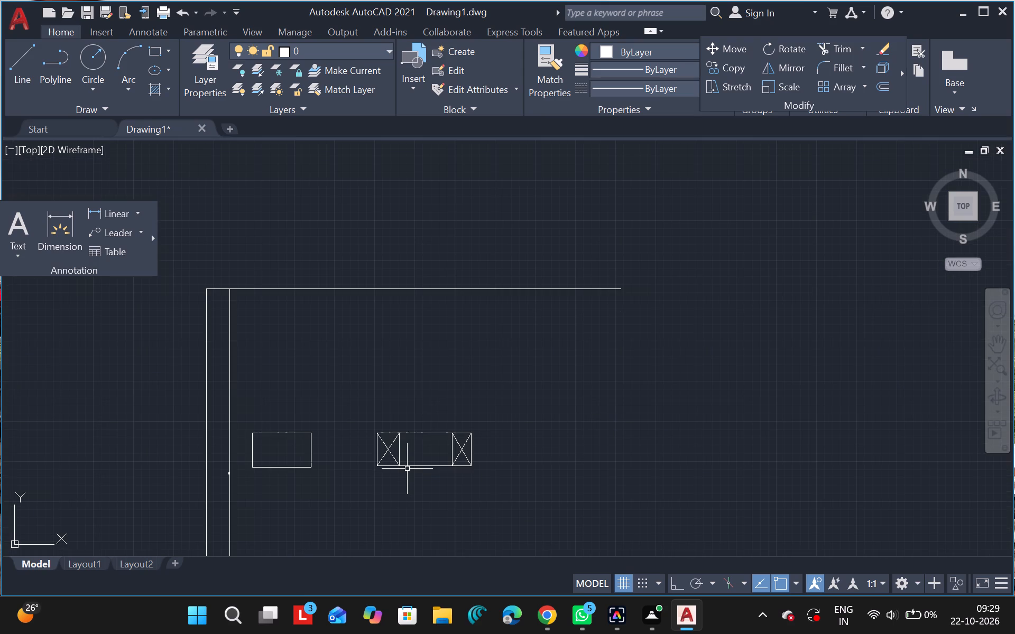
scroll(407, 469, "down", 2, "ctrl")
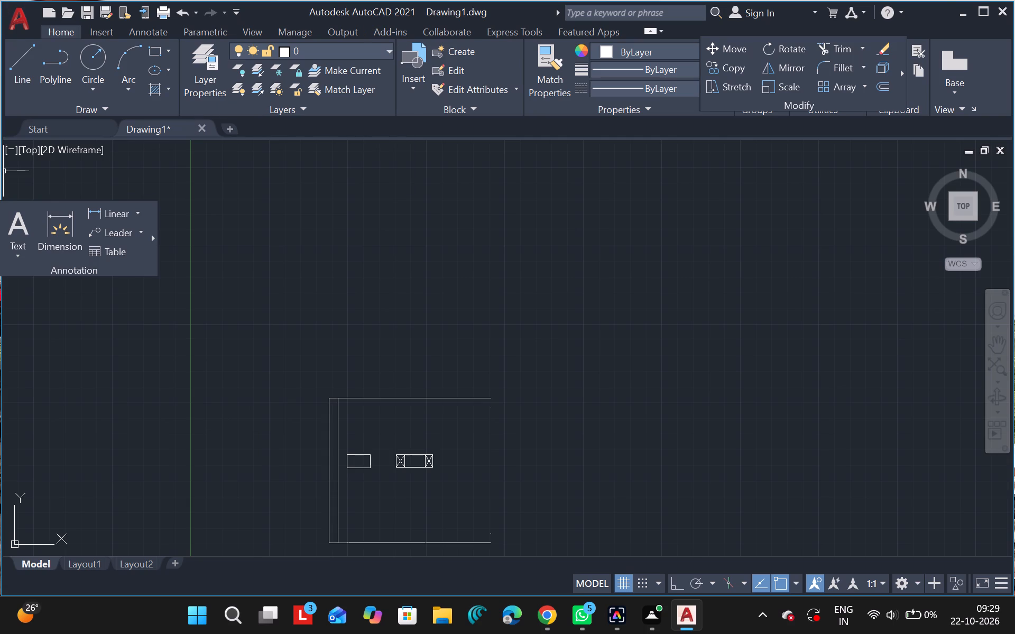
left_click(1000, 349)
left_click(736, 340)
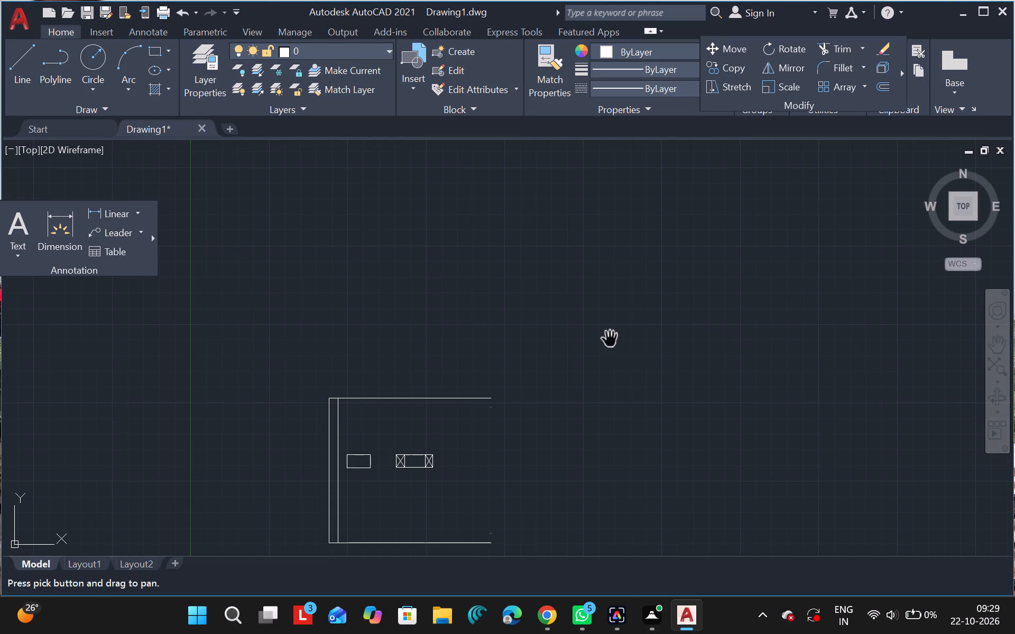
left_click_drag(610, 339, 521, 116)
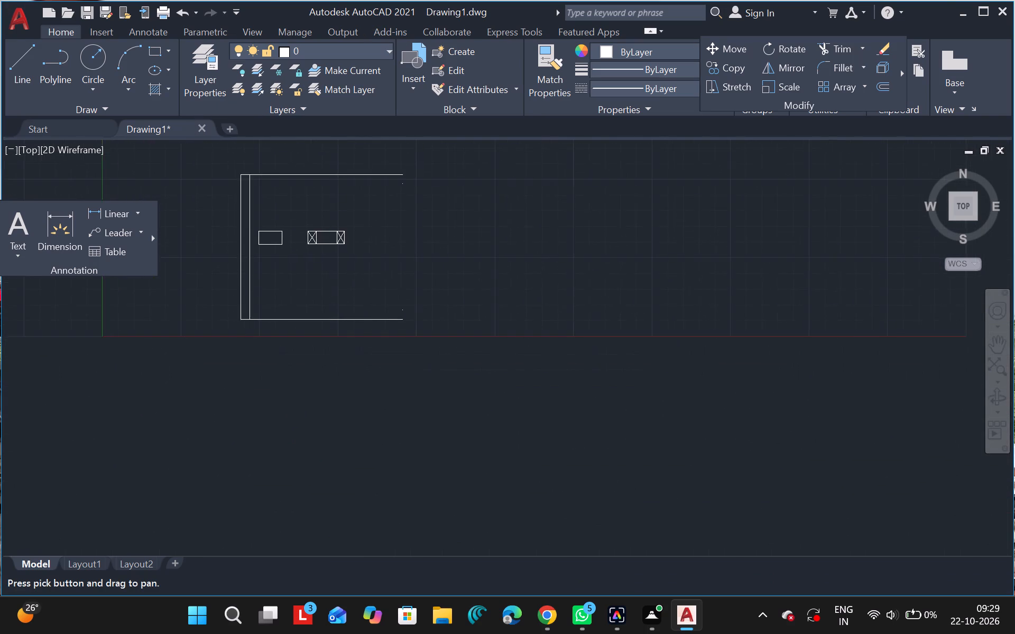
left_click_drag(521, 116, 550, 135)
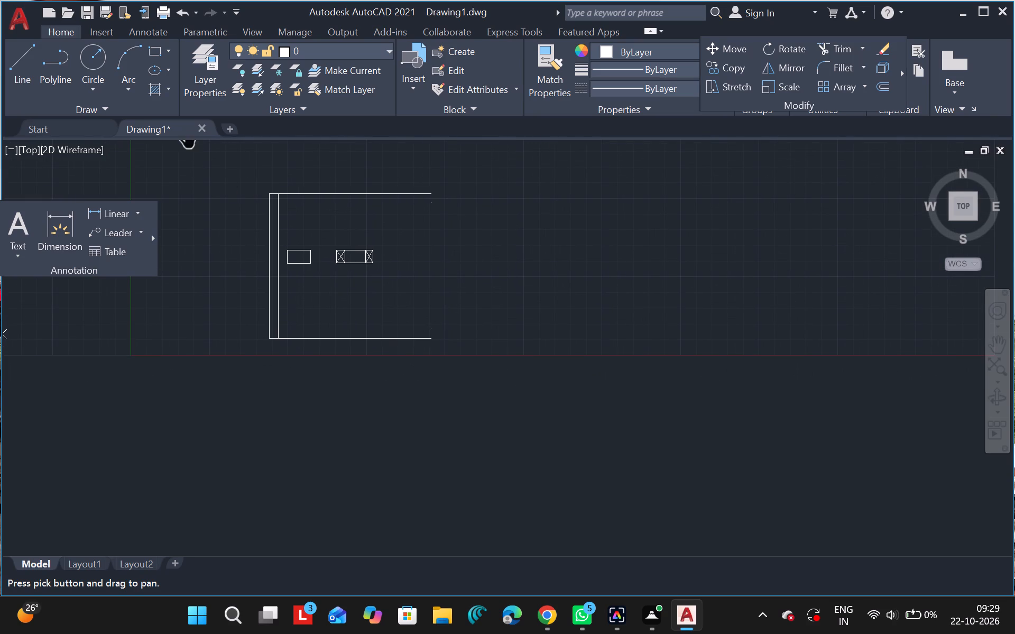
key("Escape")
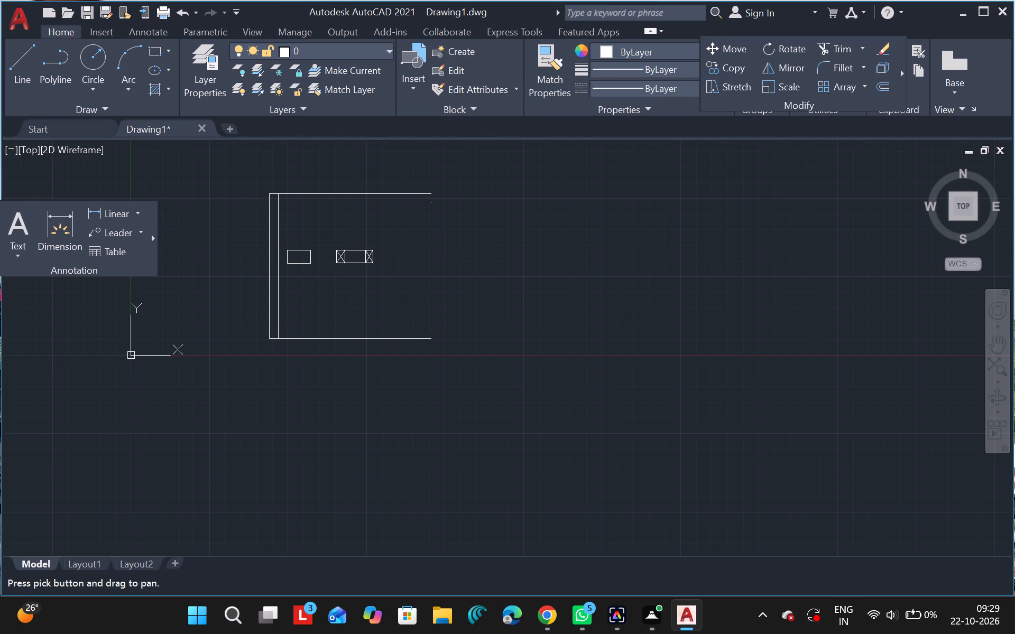
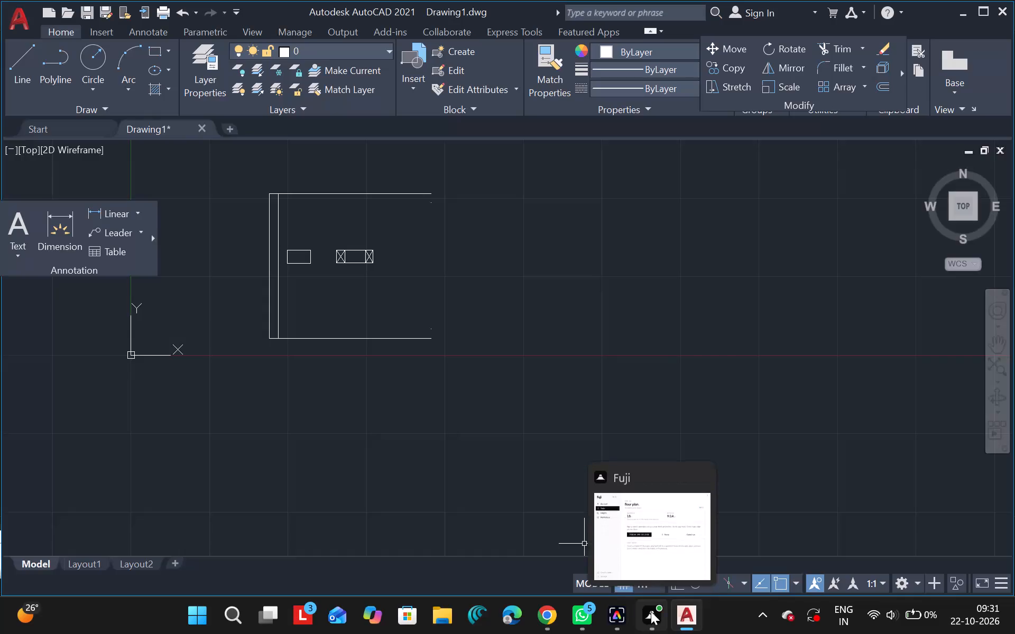
Delete the rotated dimension forming the inner vertical line beside the frame's left edge.
left_click(517, 488)
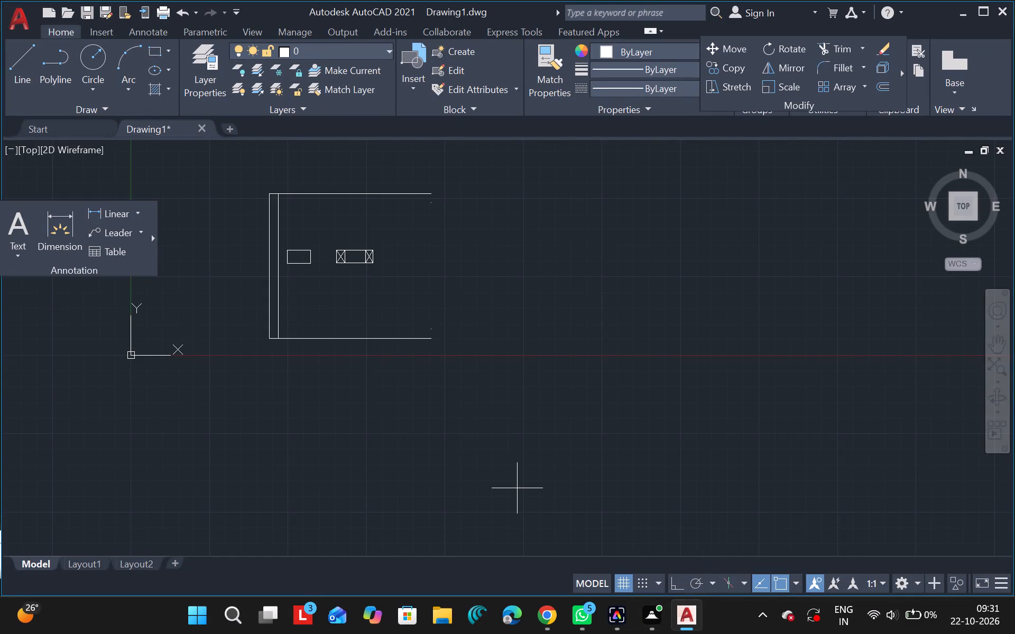
key("Escape")
left_click(279, 329)
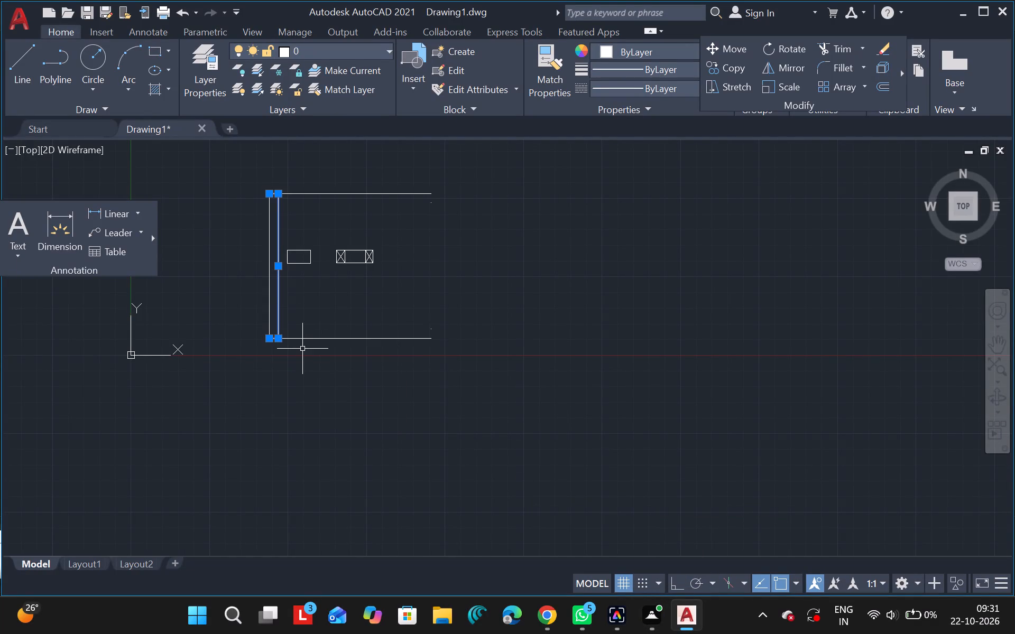
key("Delete")
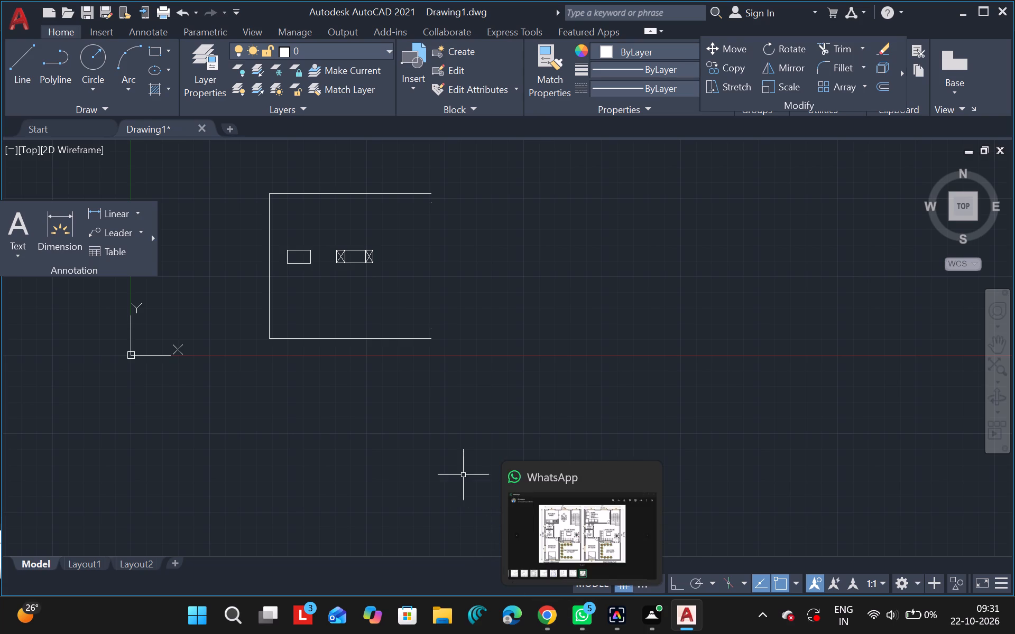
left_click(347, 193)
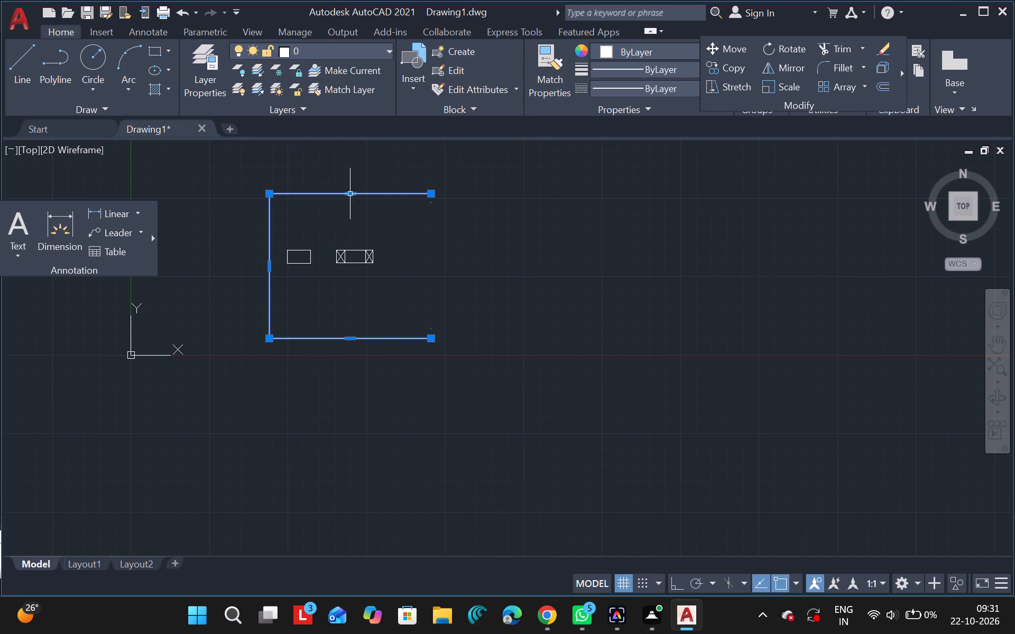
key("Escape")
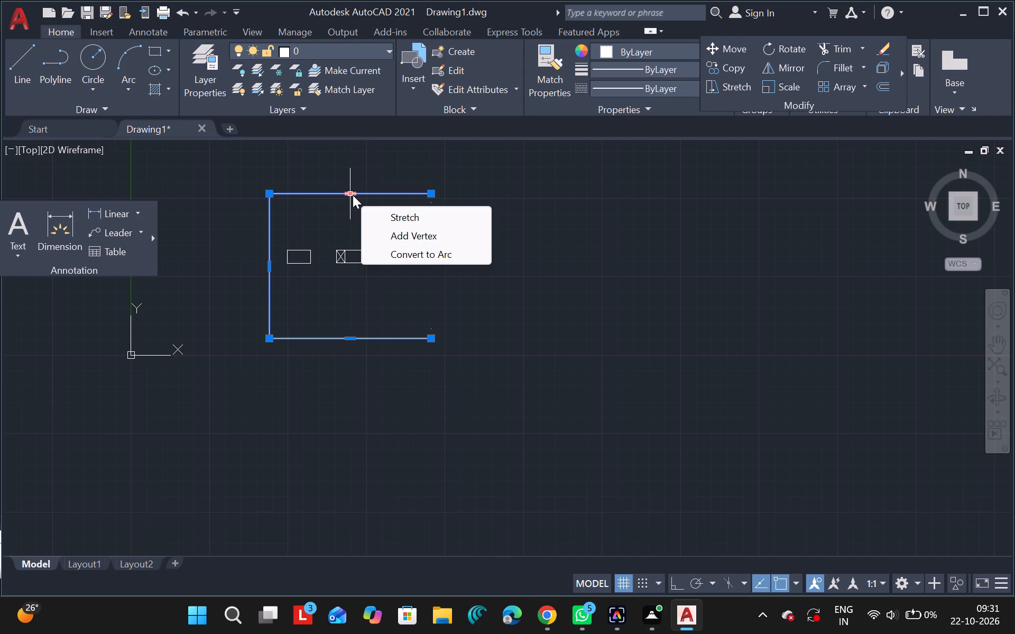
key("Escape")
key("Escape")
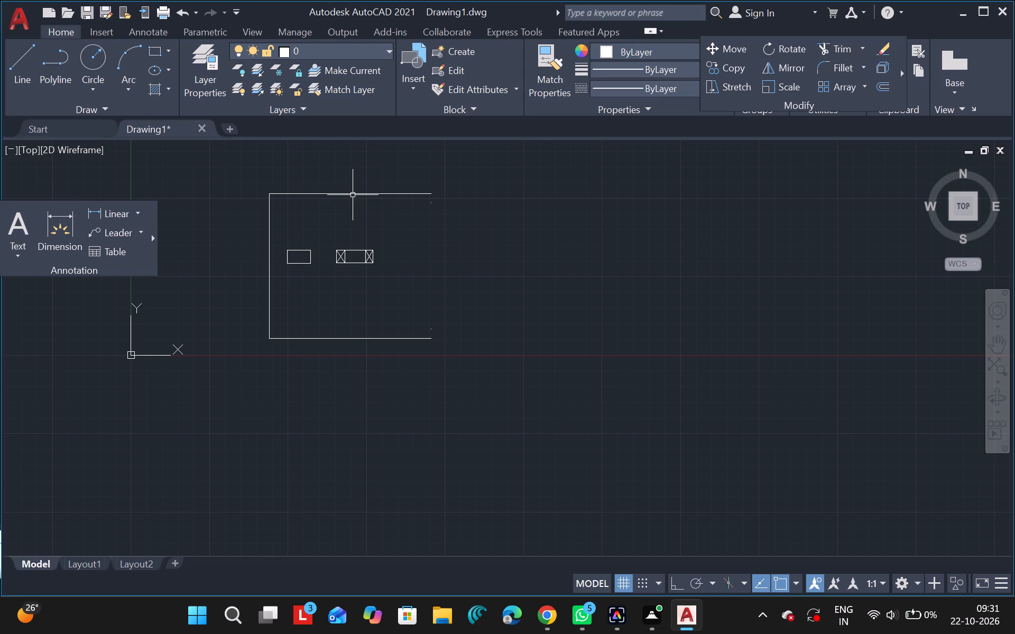
Trim away the frame's top and bottom edges, keeping only its left vertical edge.
type("tr")
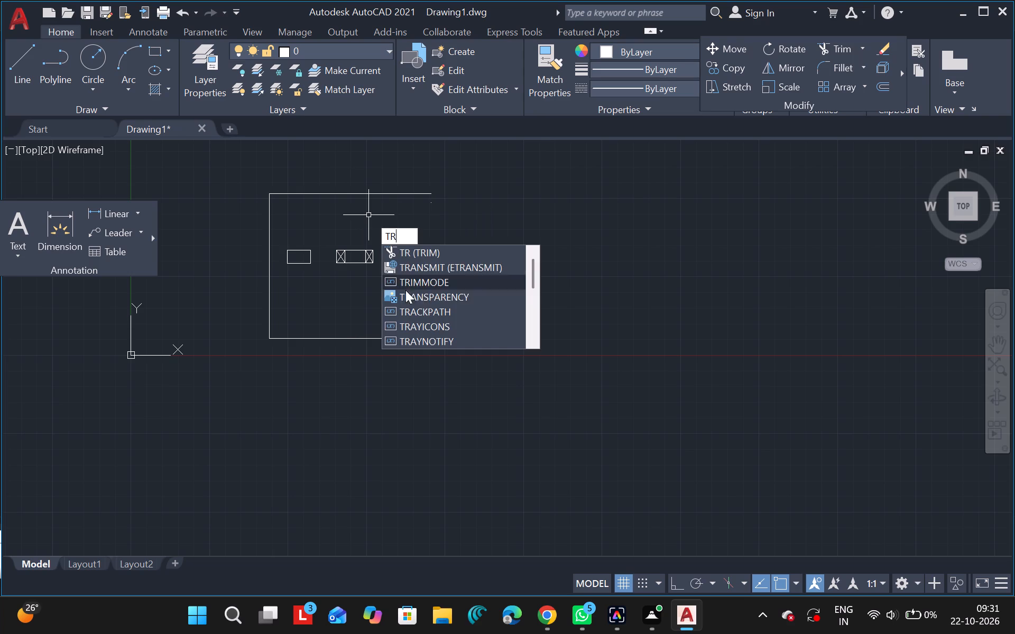
left_click(409, 251)
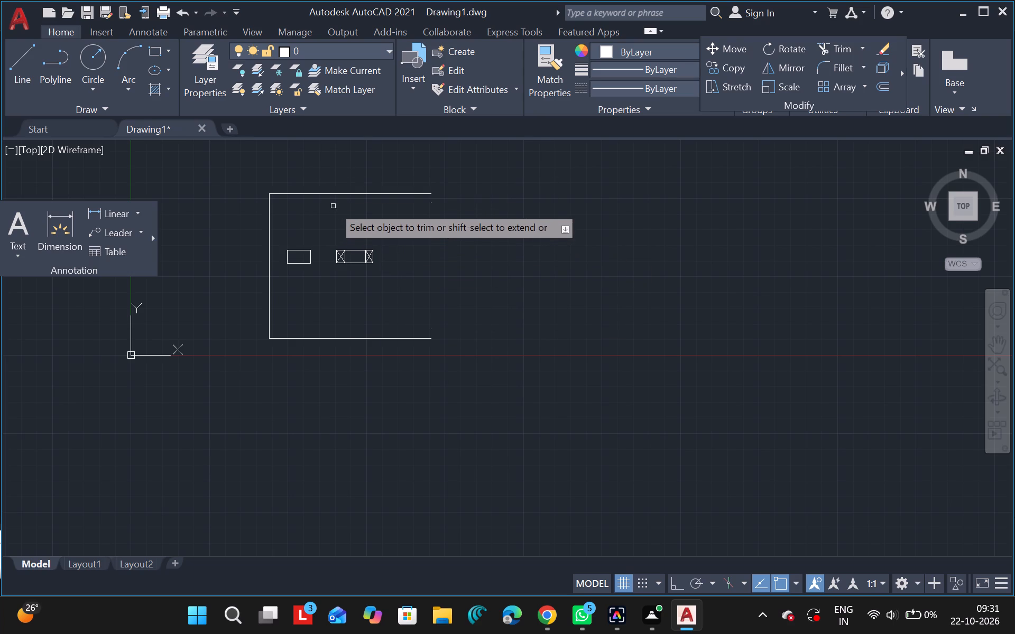
left_click(346, 193)
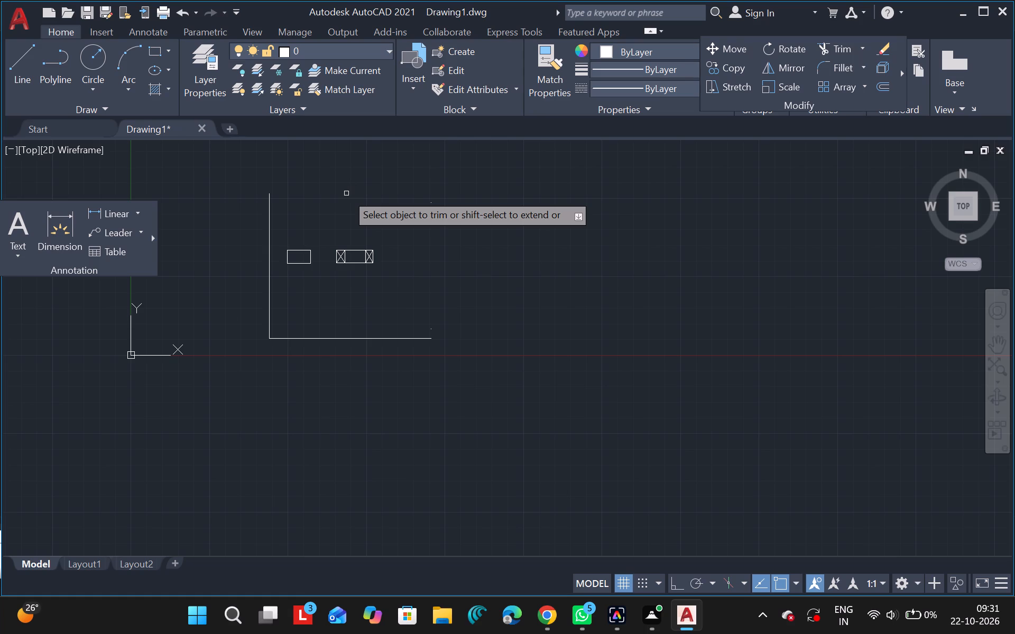
key("Escape")
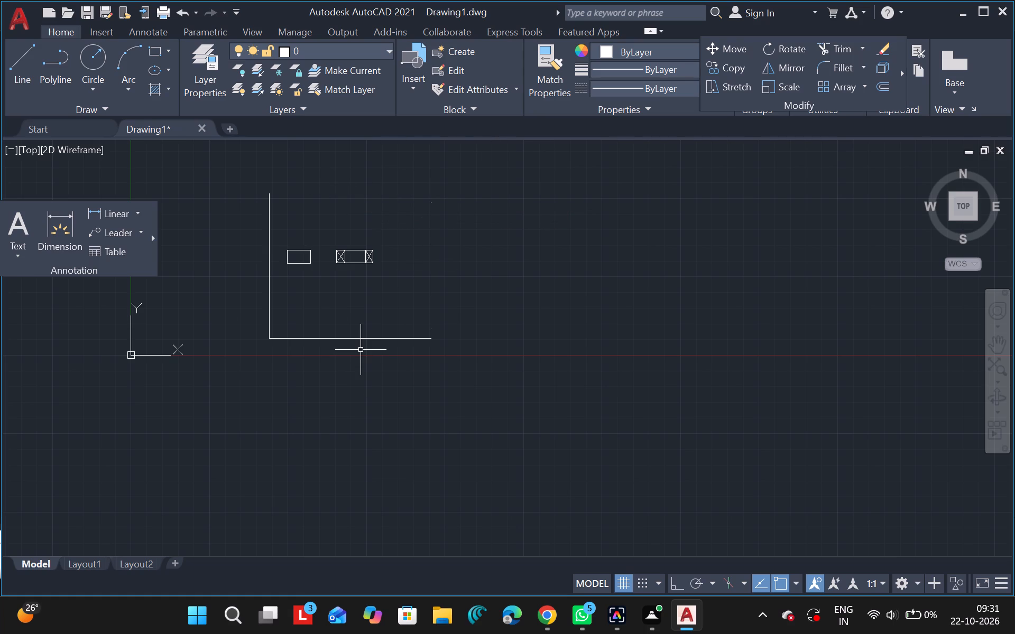
key("t")
key("r")
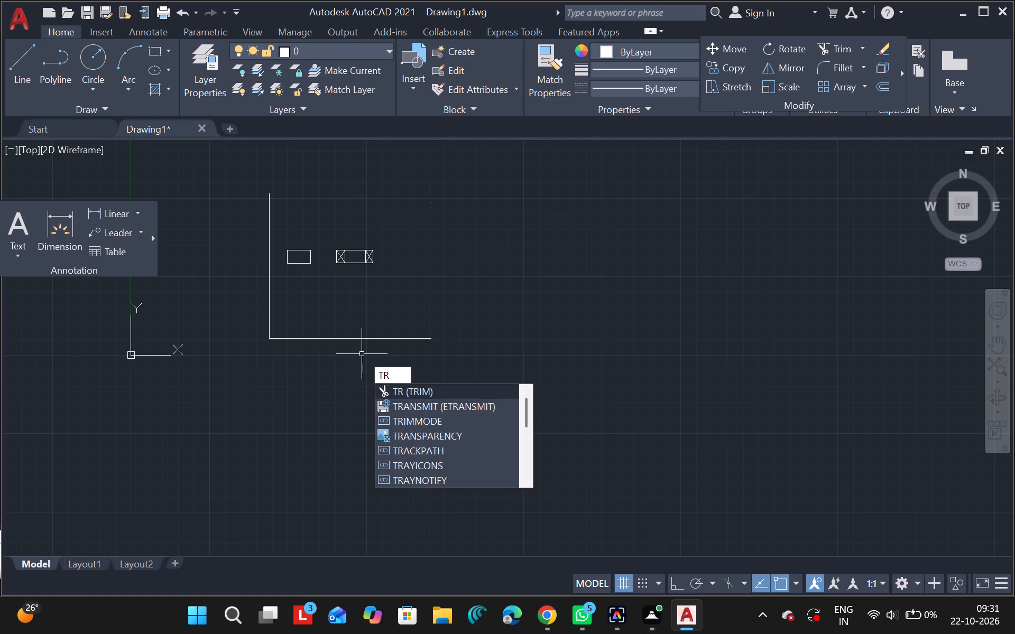
left_click(409, 387)
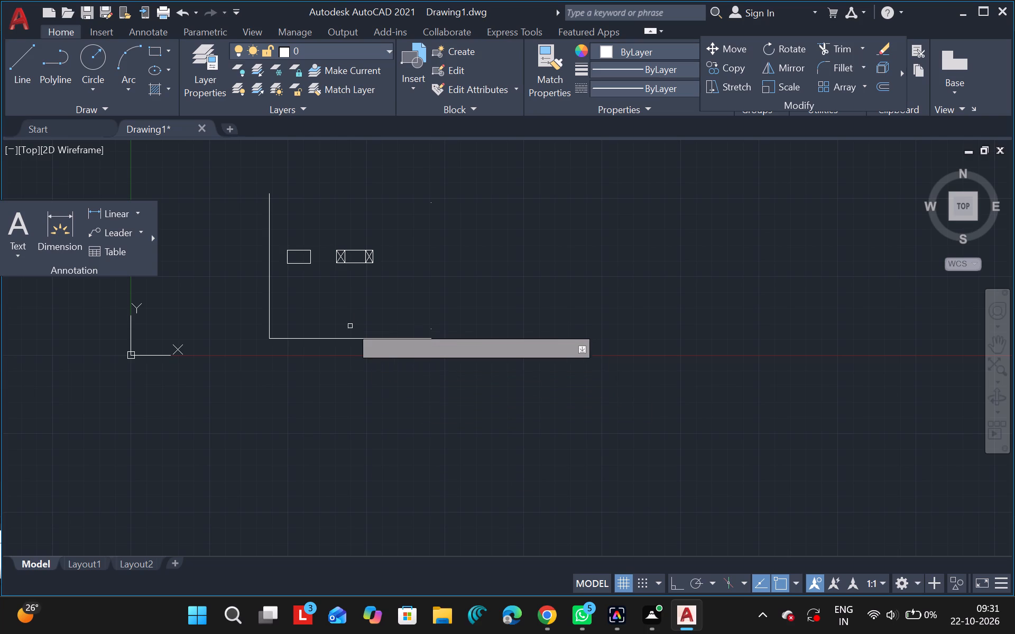
left_click(347, 339)
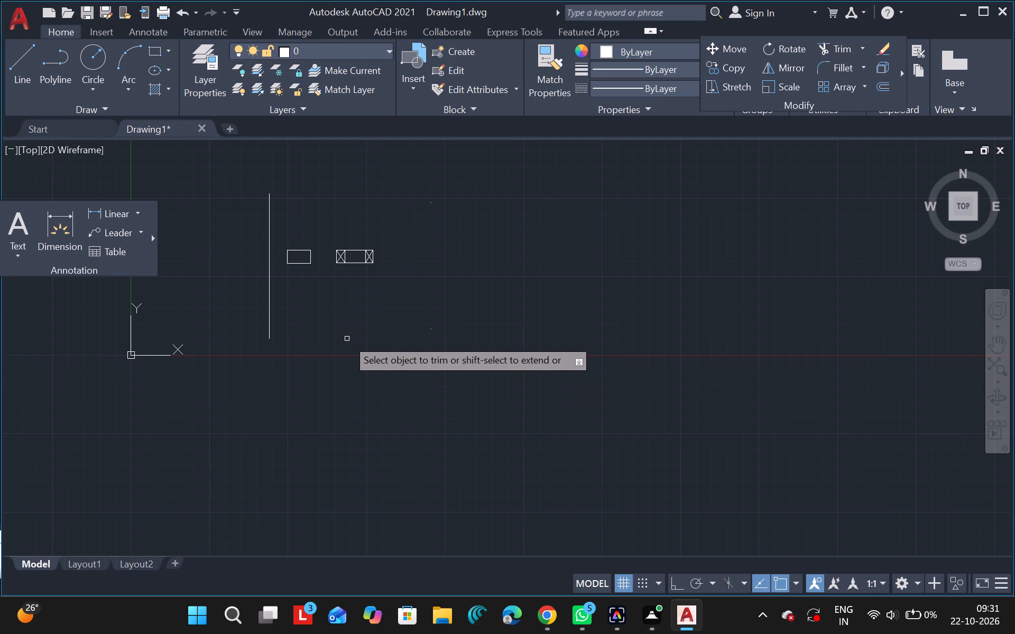
key("Escape")
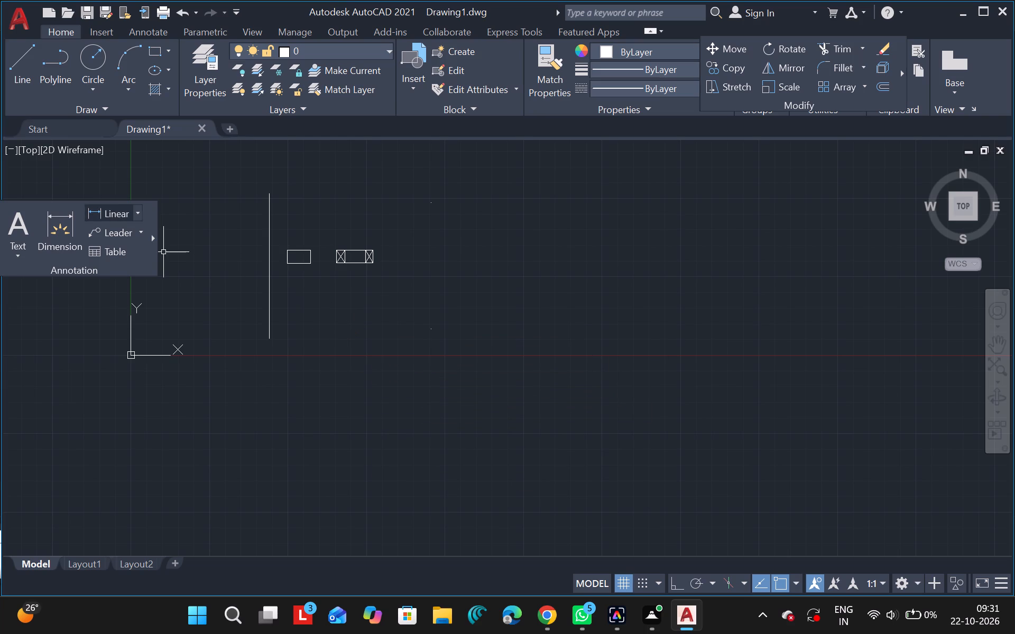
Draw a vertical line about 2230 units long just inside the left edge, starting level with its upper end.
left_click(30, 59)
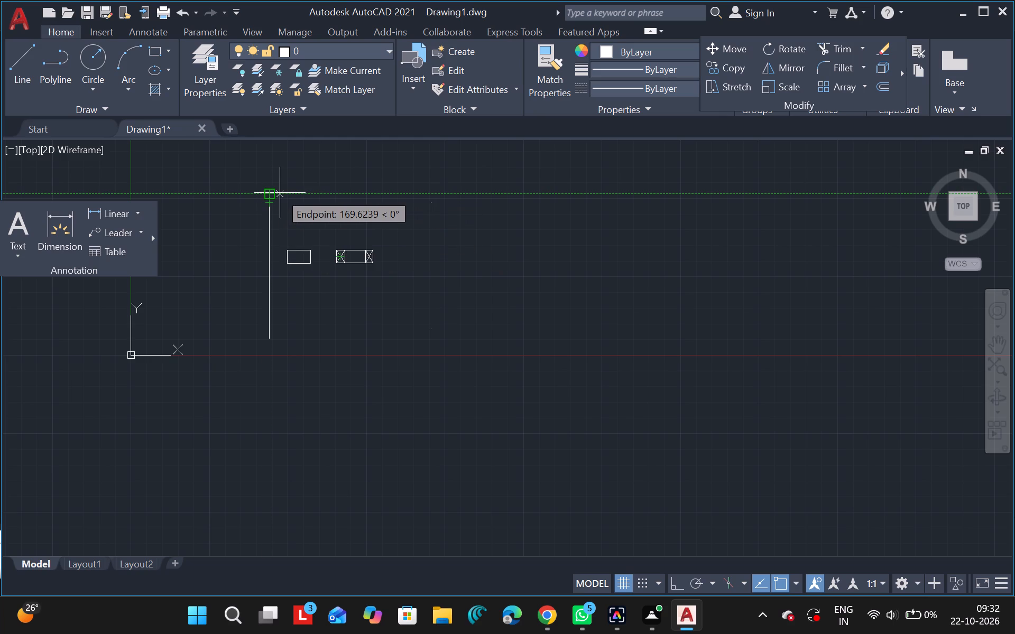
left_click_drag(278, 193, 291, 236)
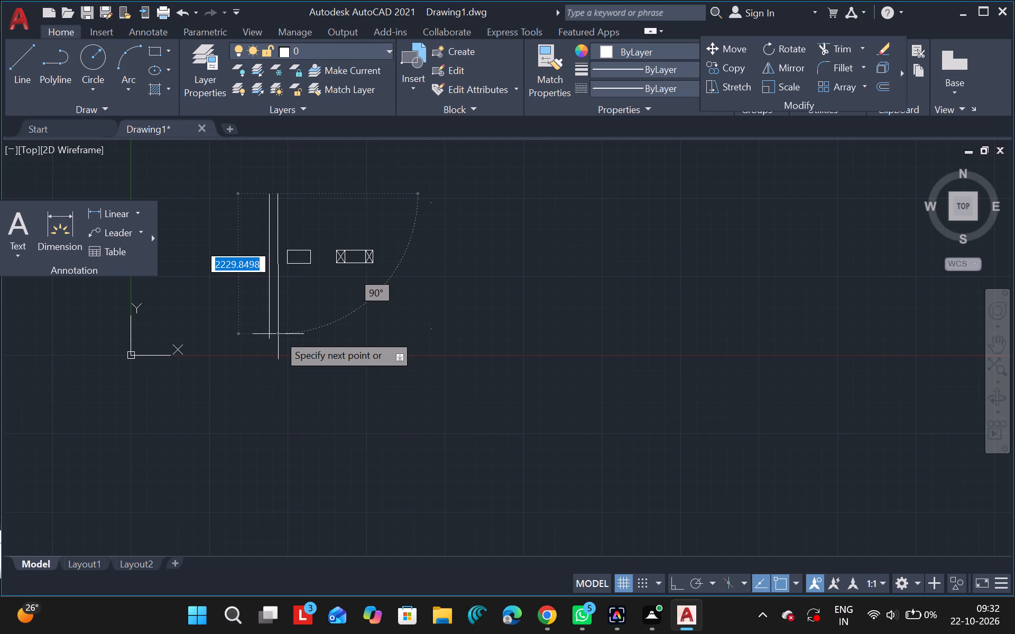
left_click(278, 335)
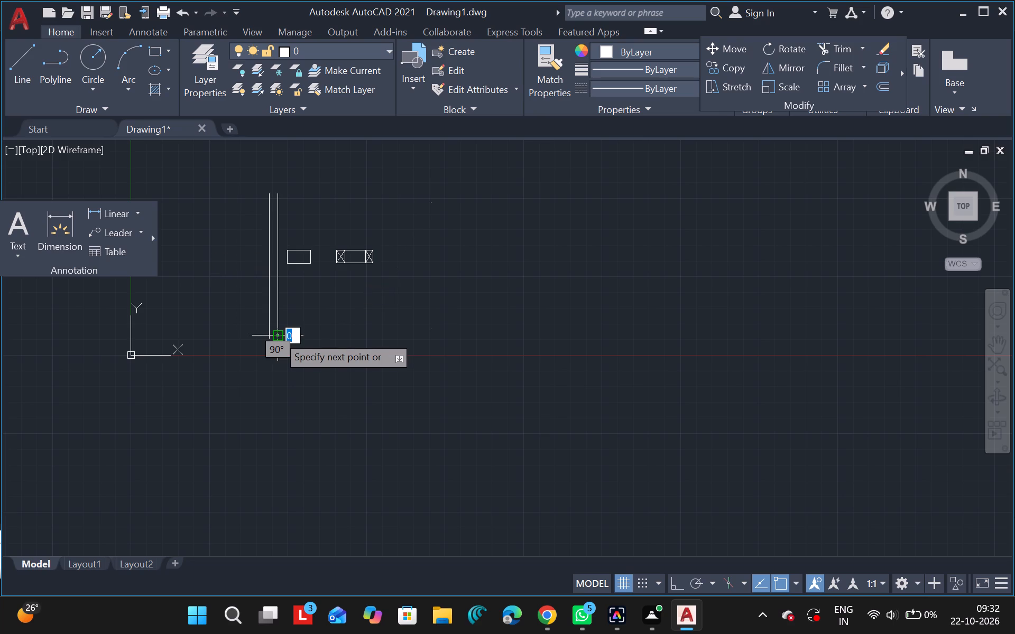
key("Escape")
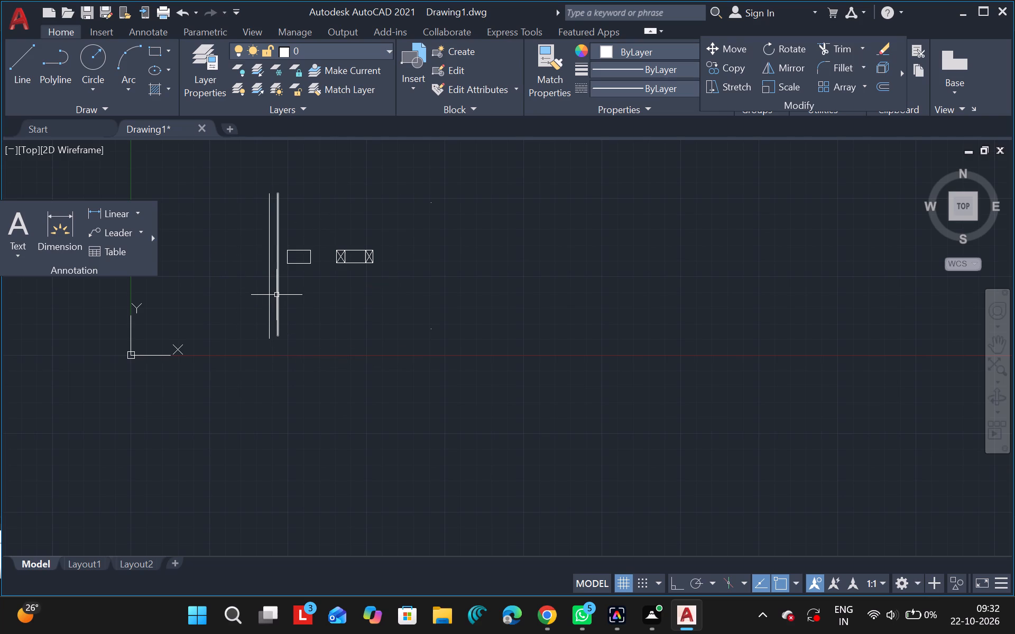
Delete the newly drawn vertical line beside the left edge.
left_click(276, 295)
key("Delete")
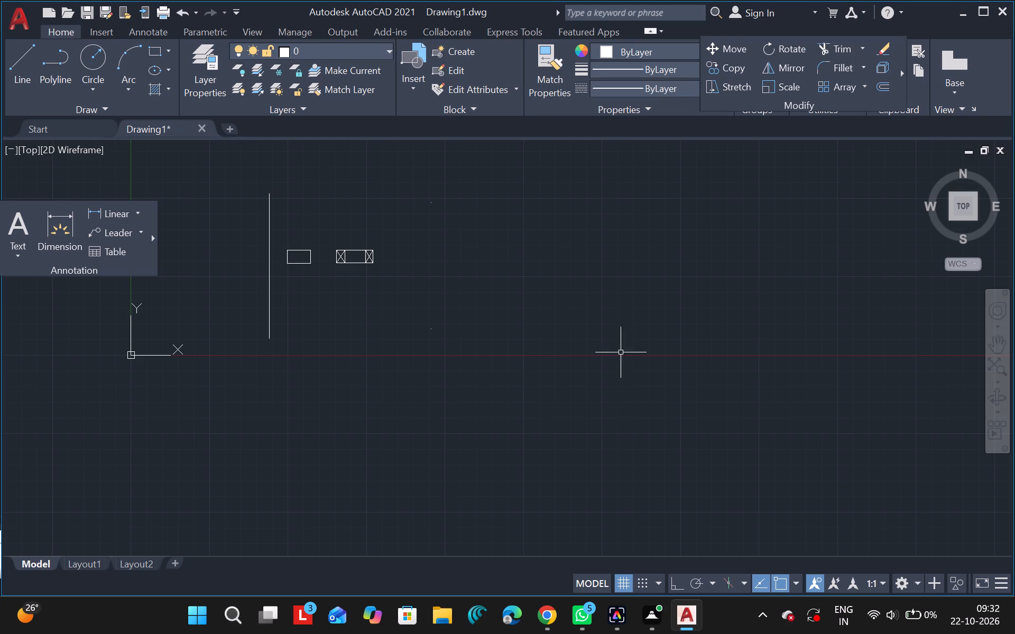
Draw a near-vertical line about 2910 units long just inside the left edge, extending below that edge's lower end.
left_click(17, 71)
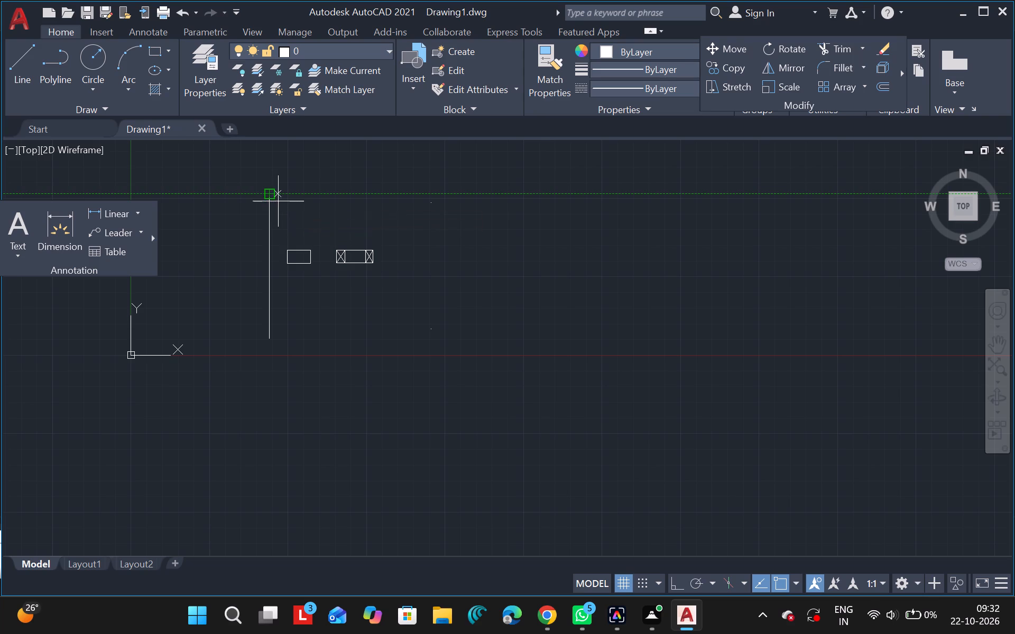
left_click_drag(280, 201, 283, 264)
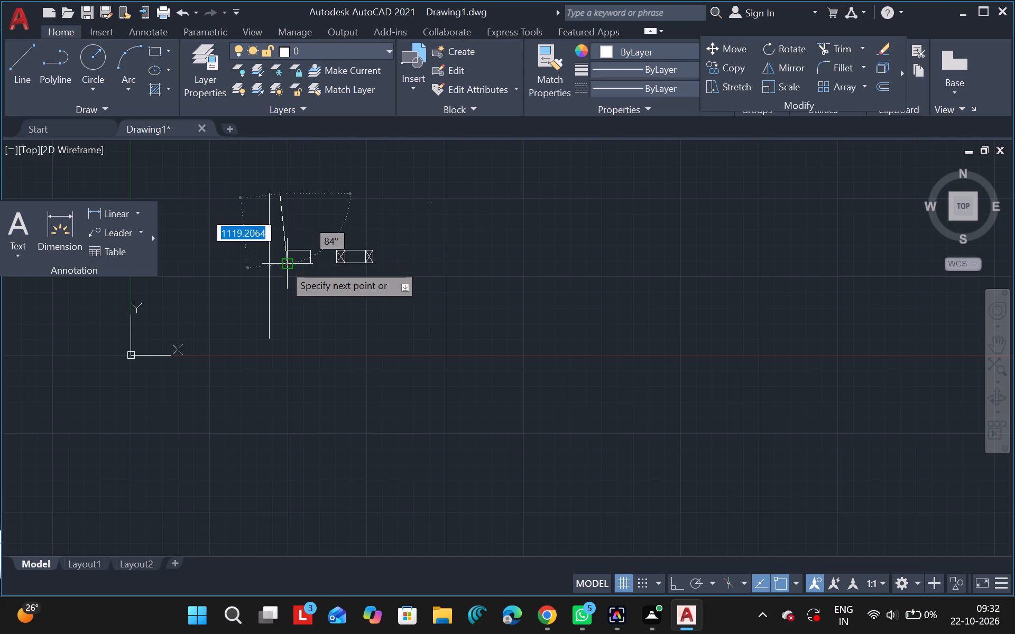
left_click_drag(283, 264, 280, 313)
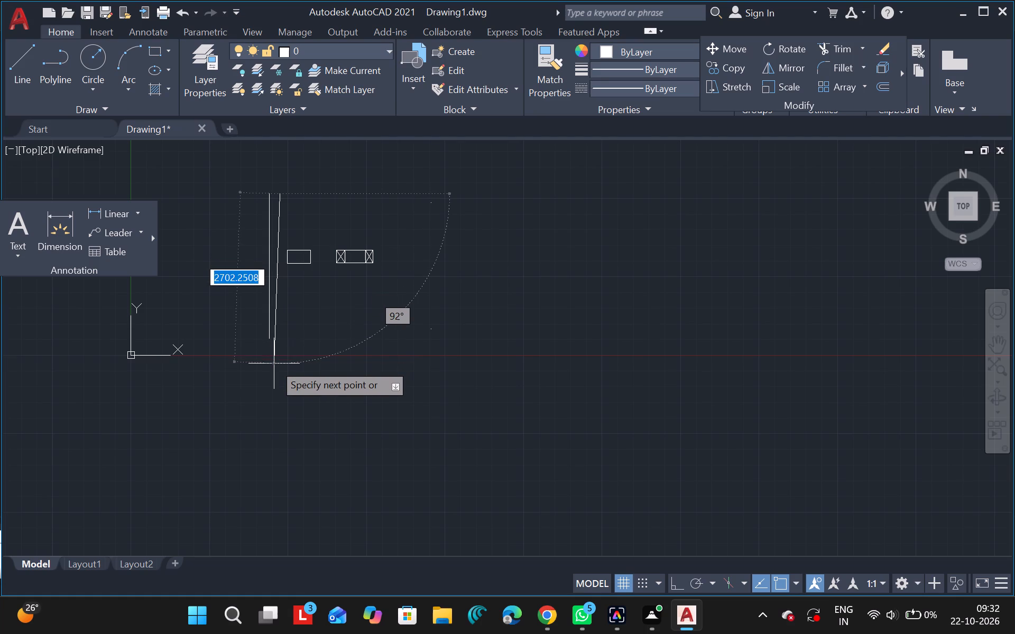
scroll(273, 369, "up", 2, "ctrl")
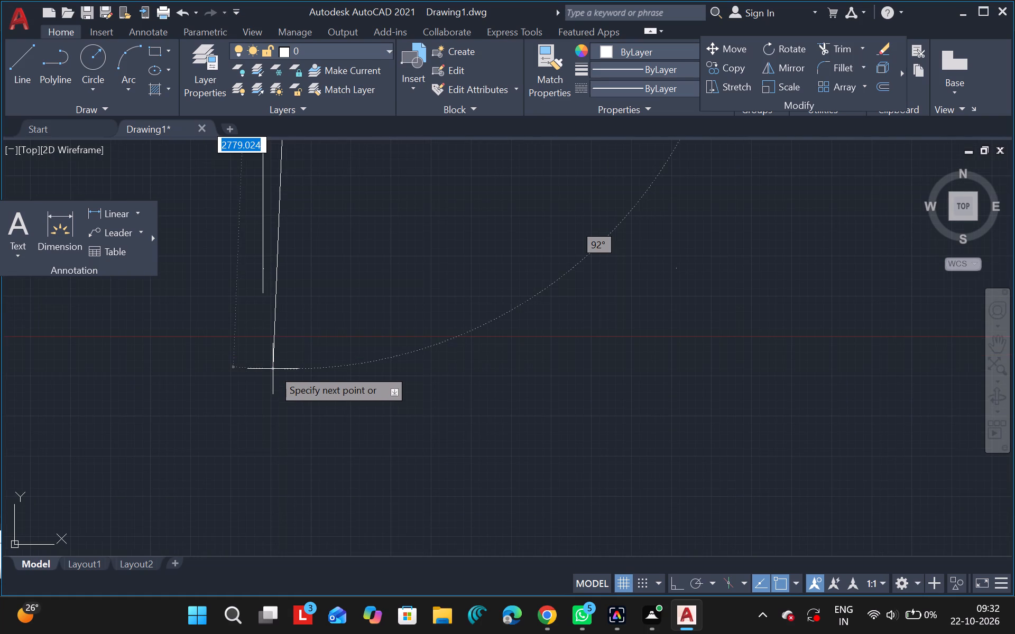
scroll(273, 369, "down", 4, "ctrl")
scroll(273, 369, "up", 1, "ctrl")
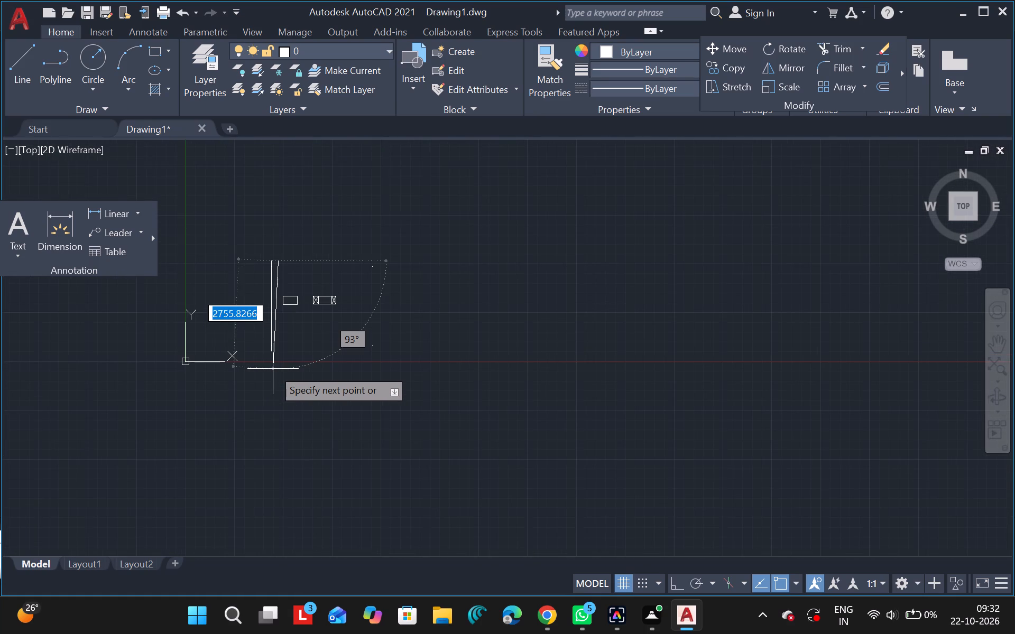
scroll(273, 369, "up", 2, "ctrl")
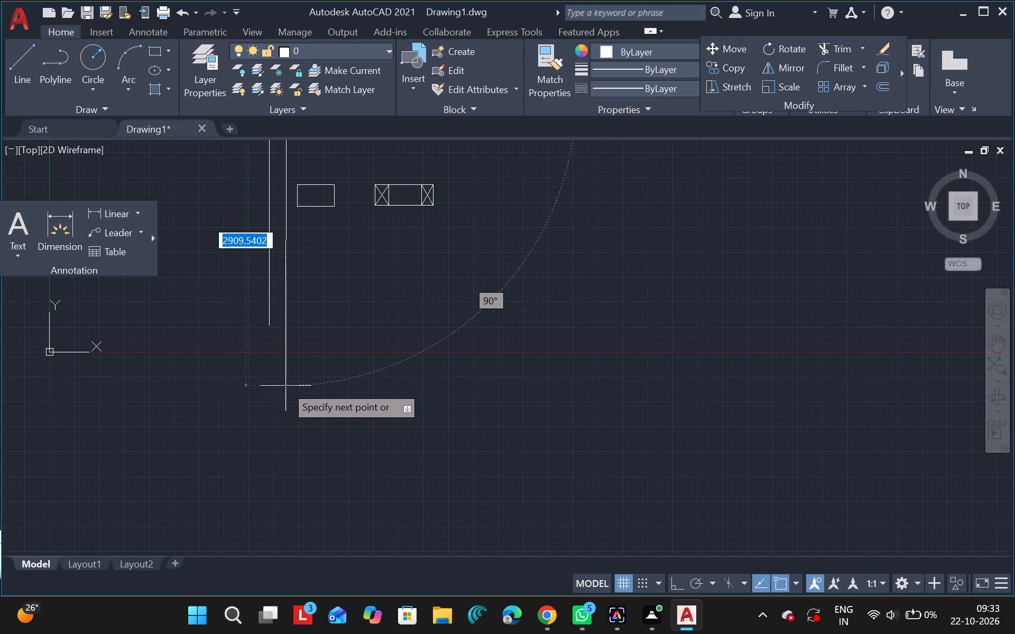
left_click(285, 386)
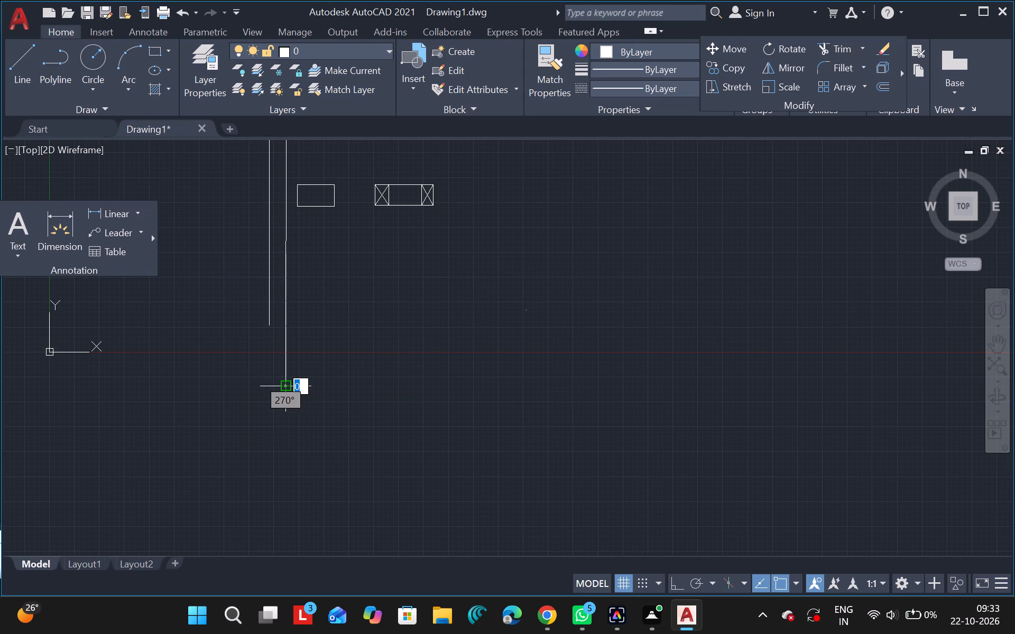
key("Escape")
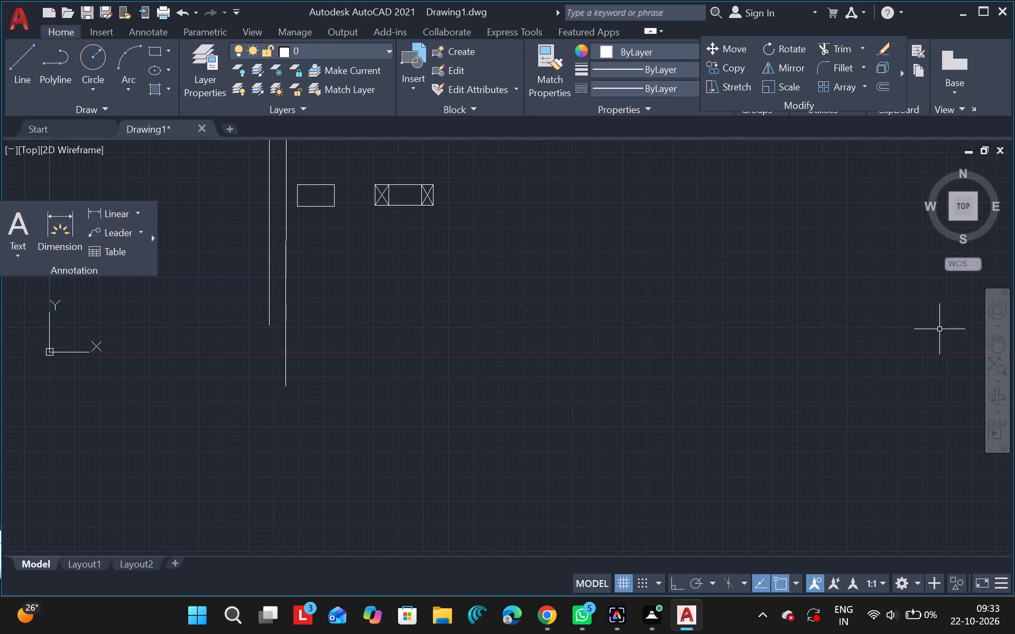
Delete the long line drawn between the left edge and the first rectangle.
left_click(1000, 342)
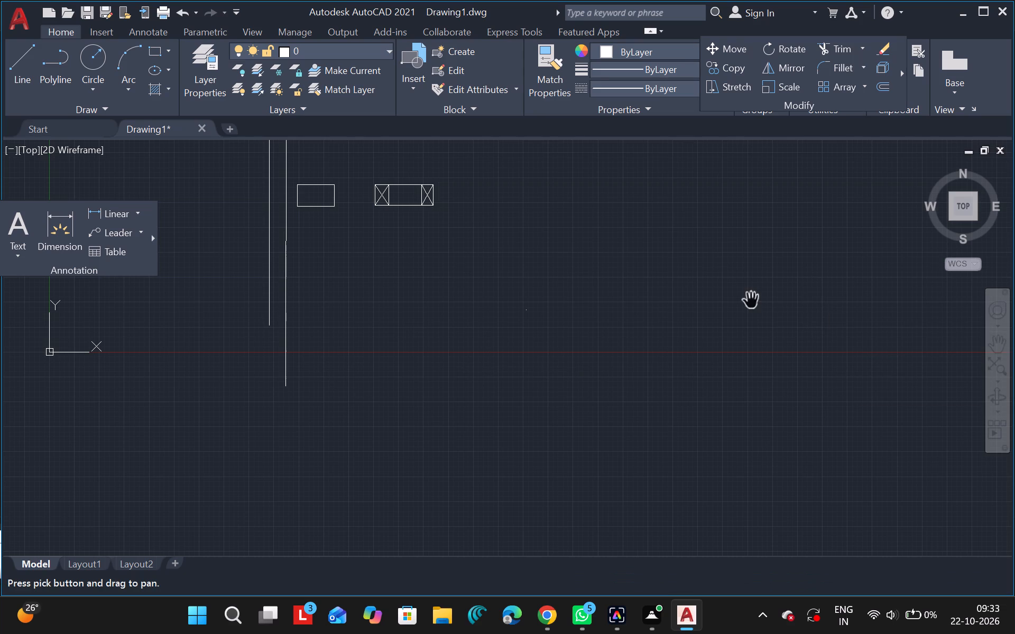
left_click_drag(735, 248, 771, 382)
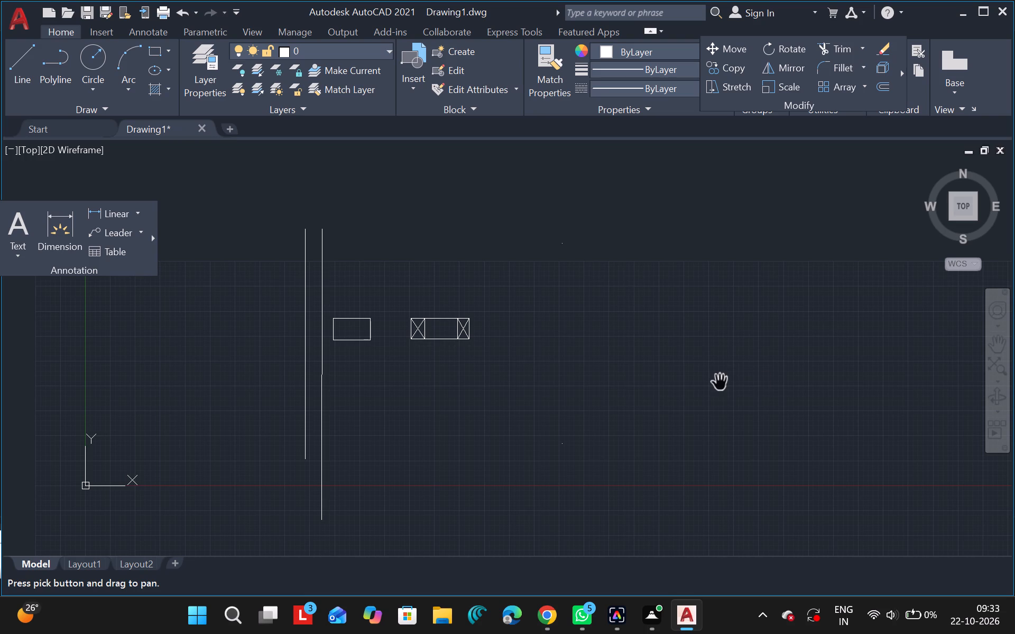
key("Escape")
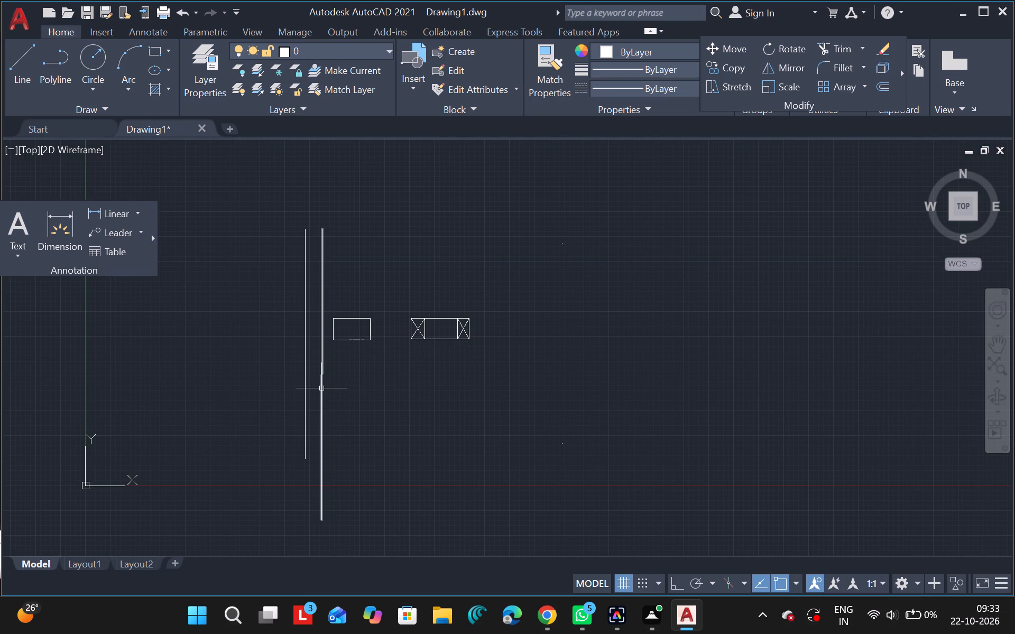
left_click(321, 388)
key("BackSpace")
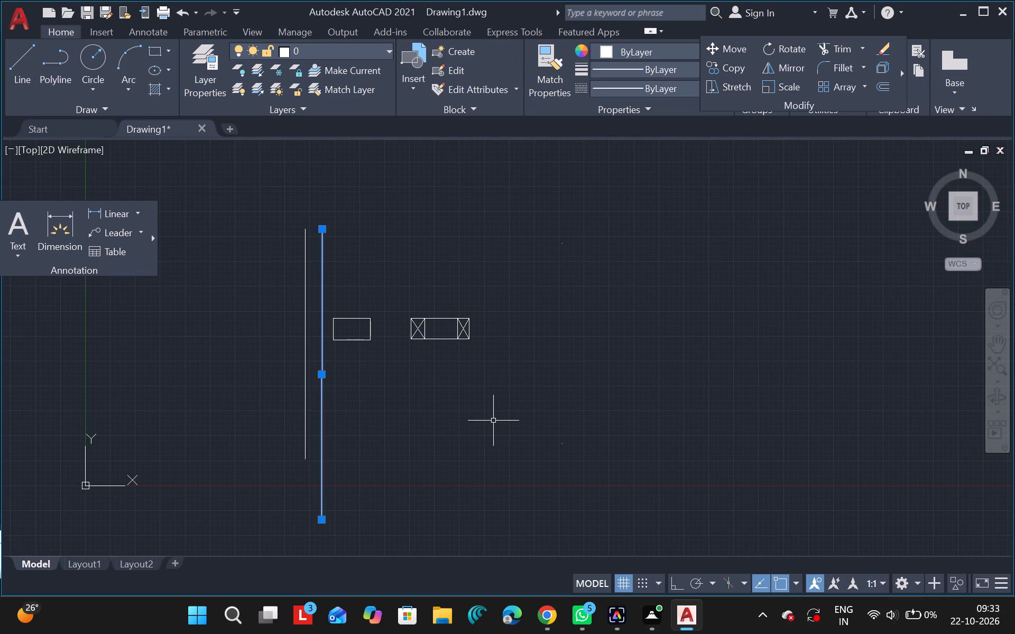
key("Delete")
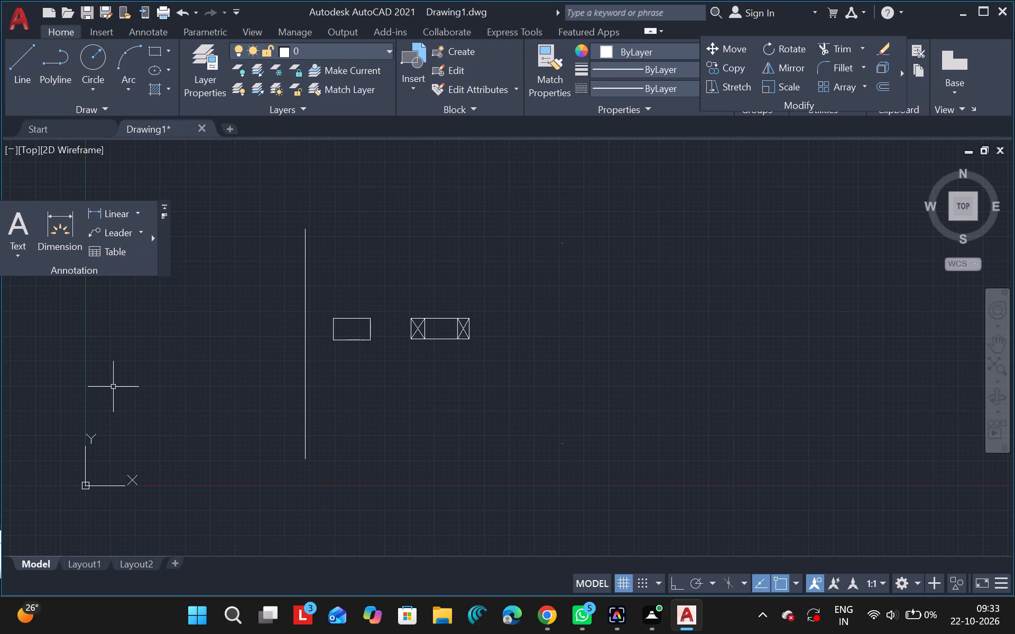
Add a linear dimension between the vertical edge's upper and lower ends, placed about 120 units off toward the first rectangle.
left_click(97, 213)
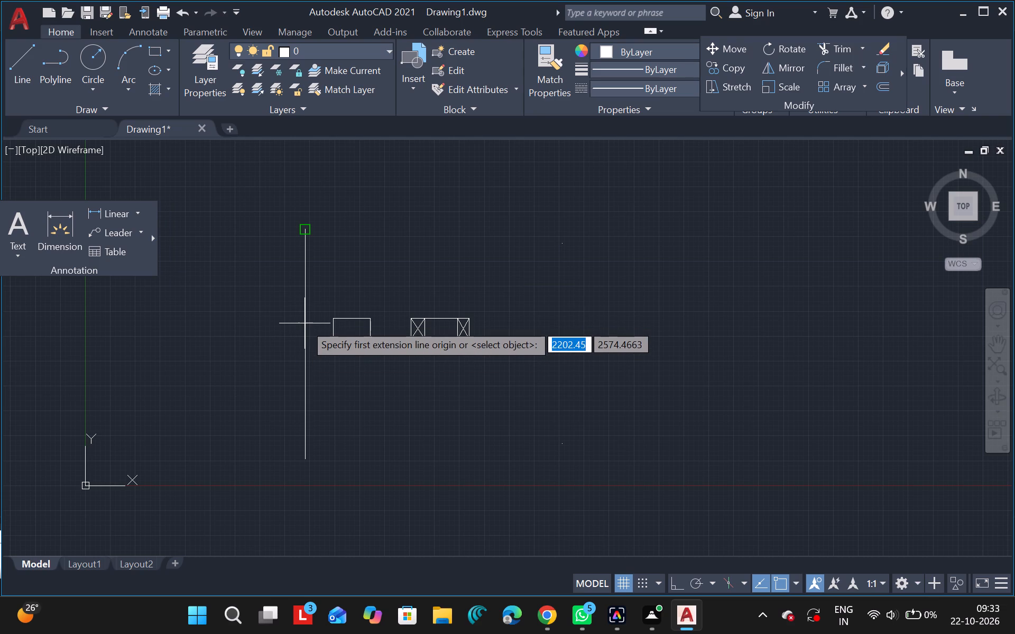
left_click(304, 323)
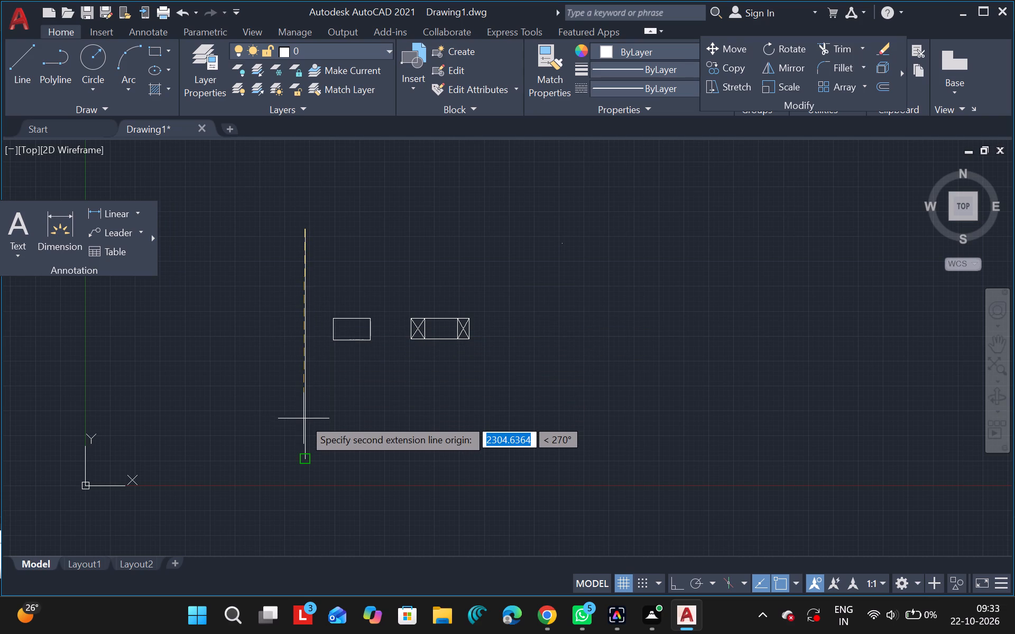
left_click(306, 461)
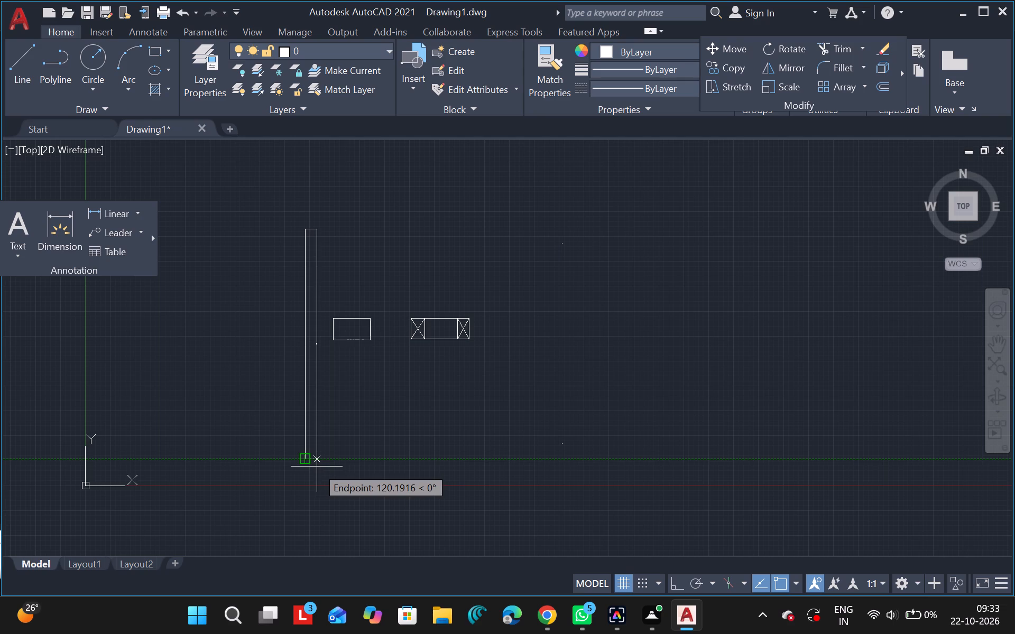
left_click(317, 467)
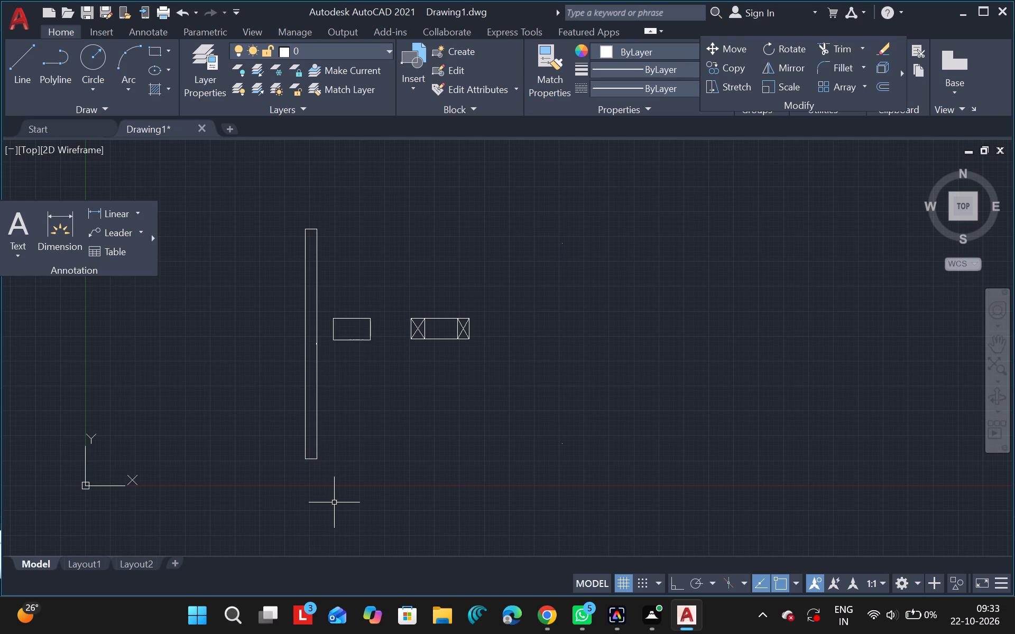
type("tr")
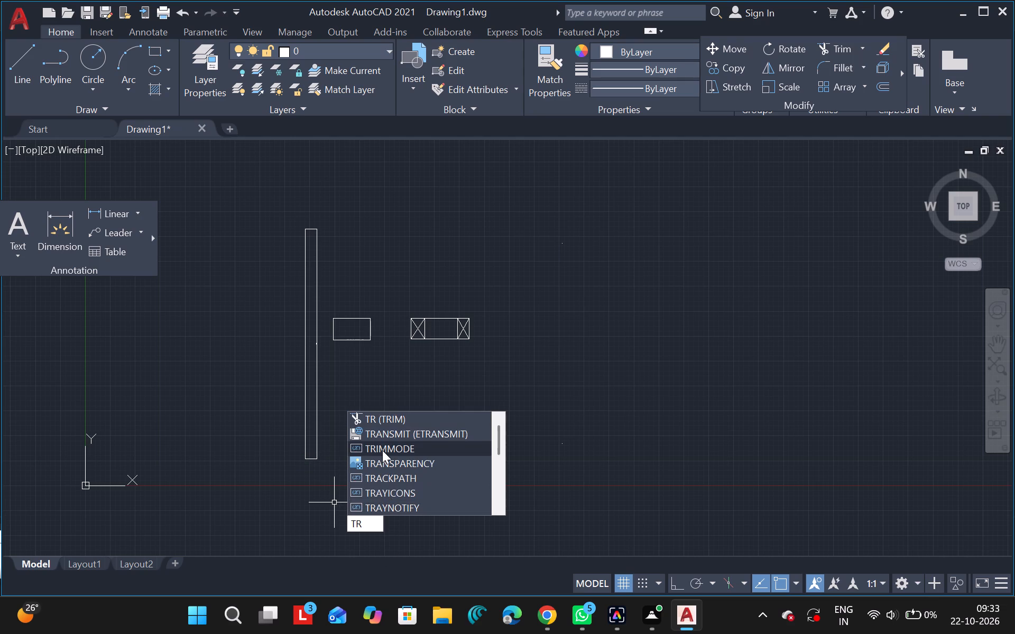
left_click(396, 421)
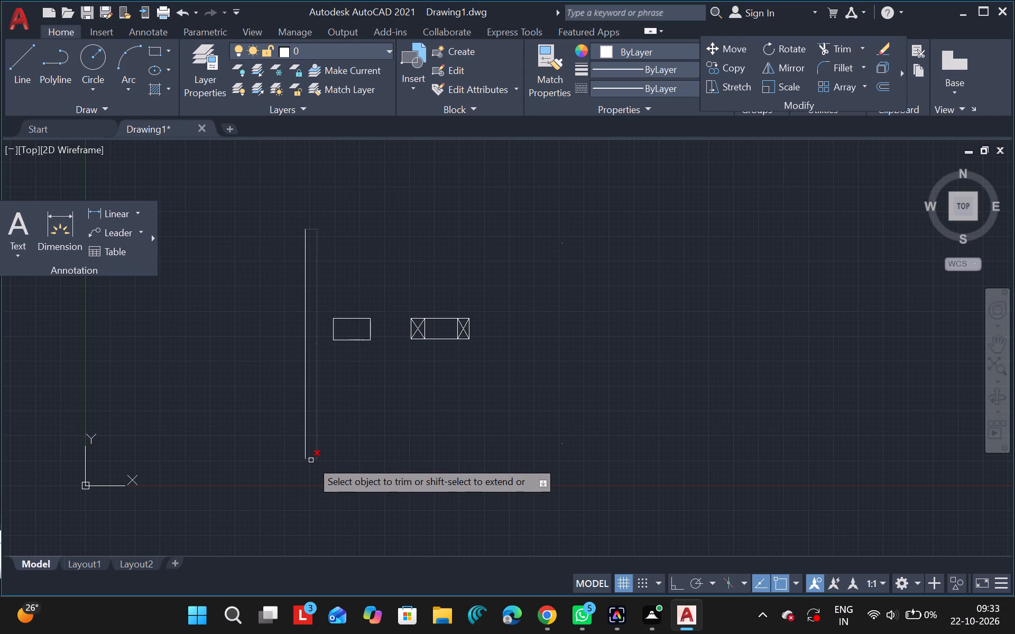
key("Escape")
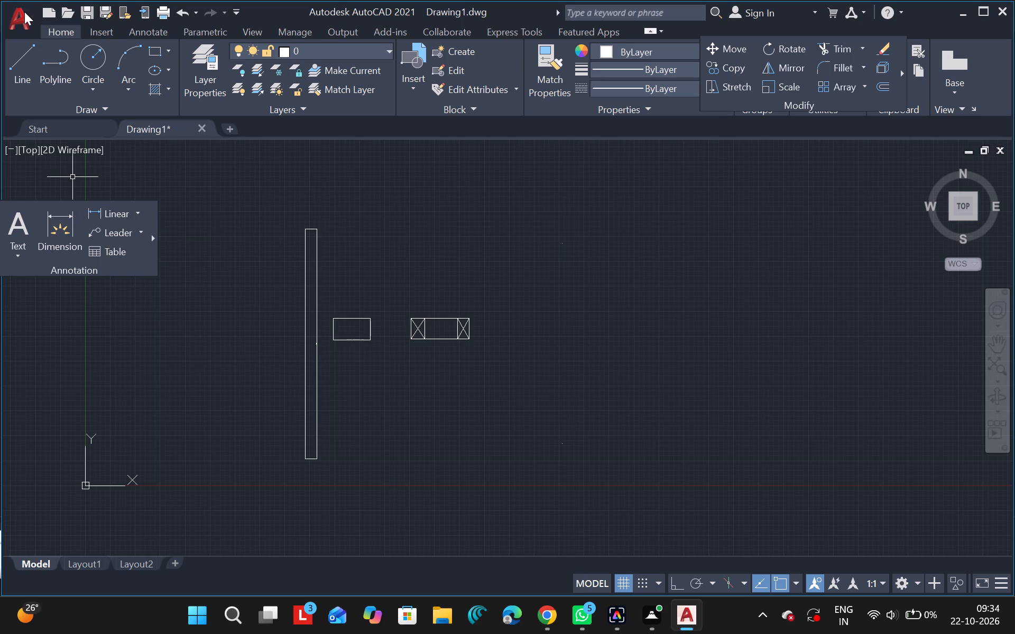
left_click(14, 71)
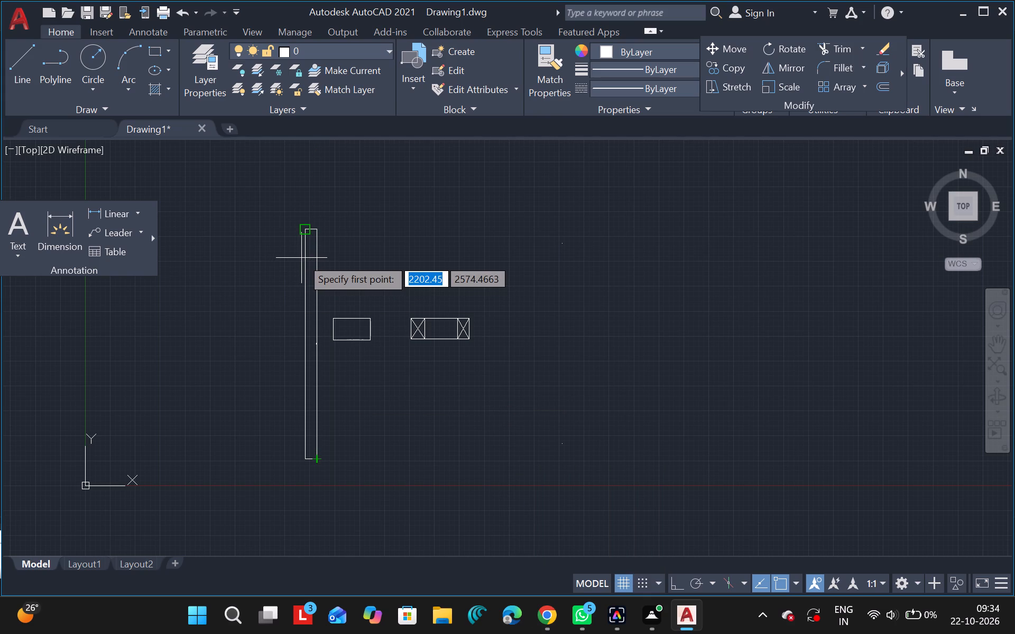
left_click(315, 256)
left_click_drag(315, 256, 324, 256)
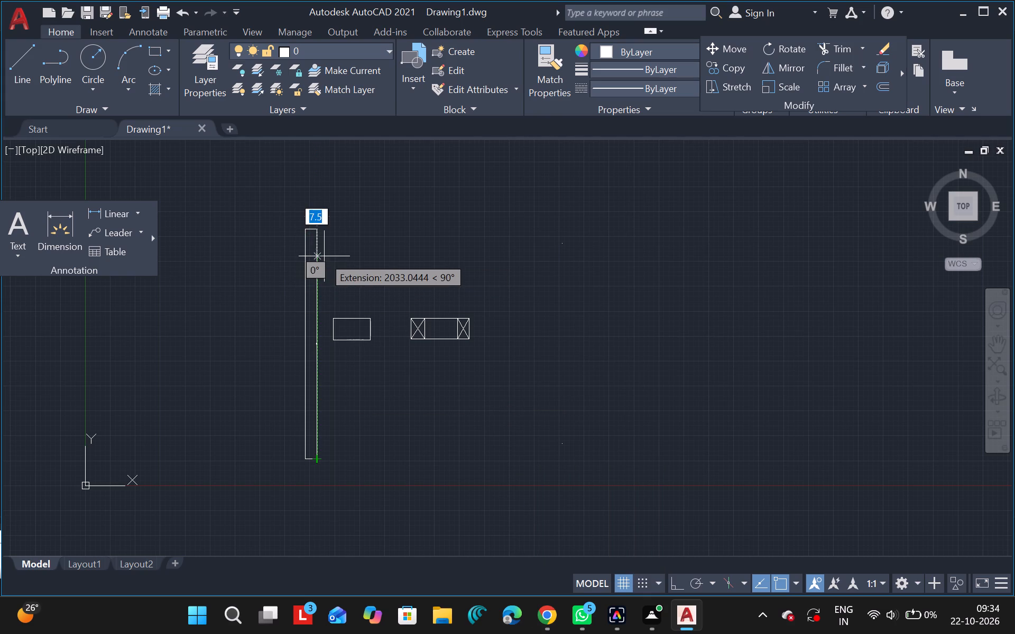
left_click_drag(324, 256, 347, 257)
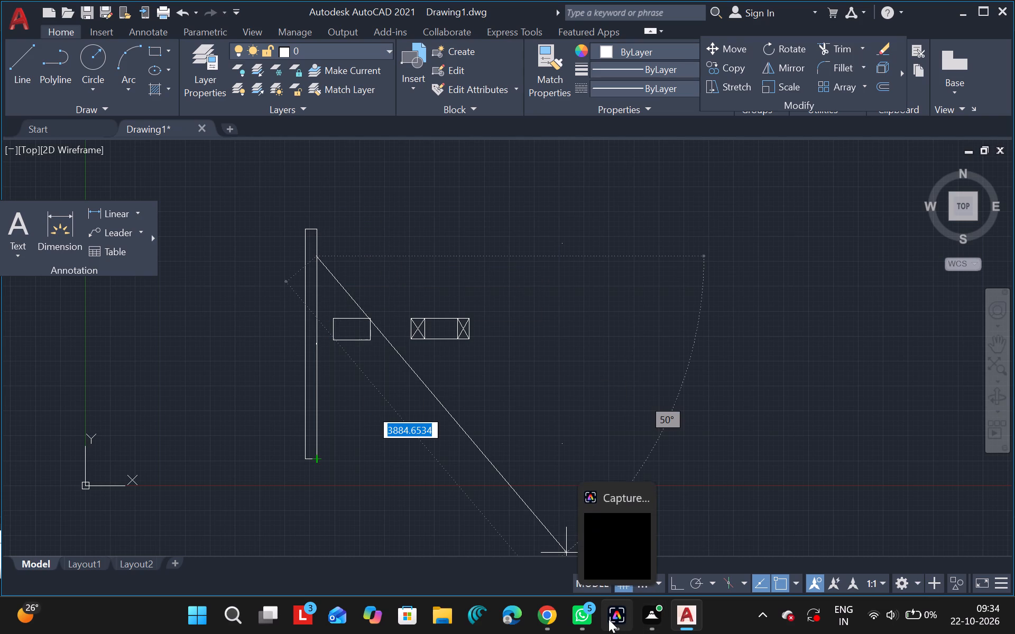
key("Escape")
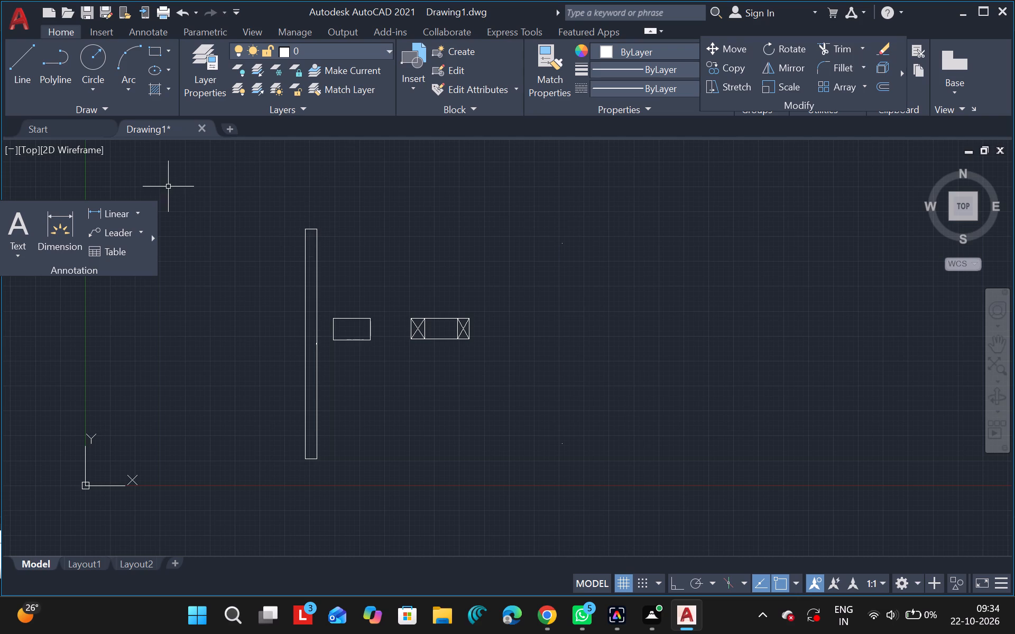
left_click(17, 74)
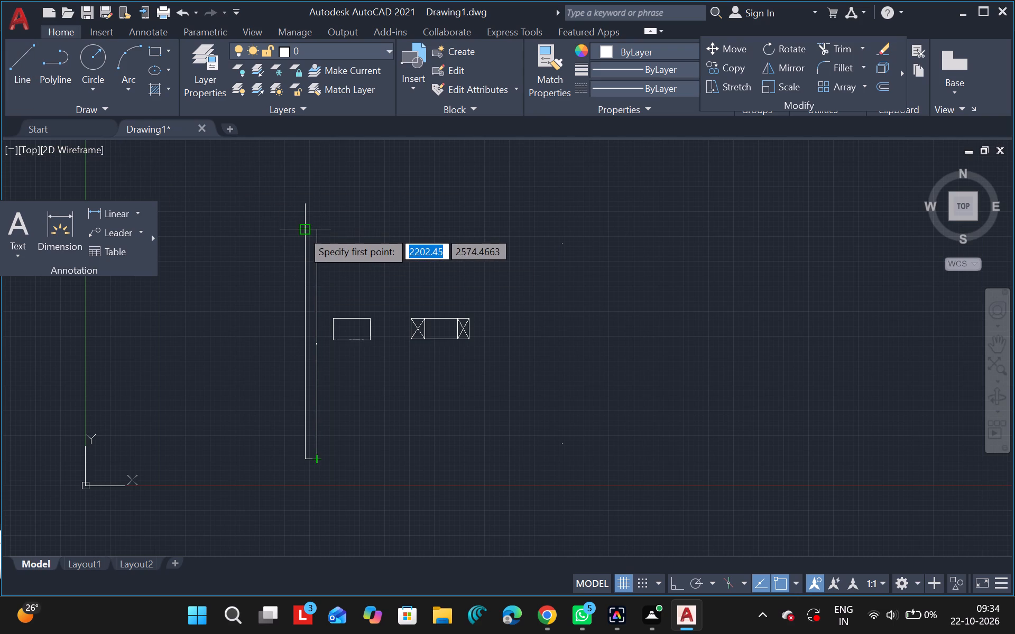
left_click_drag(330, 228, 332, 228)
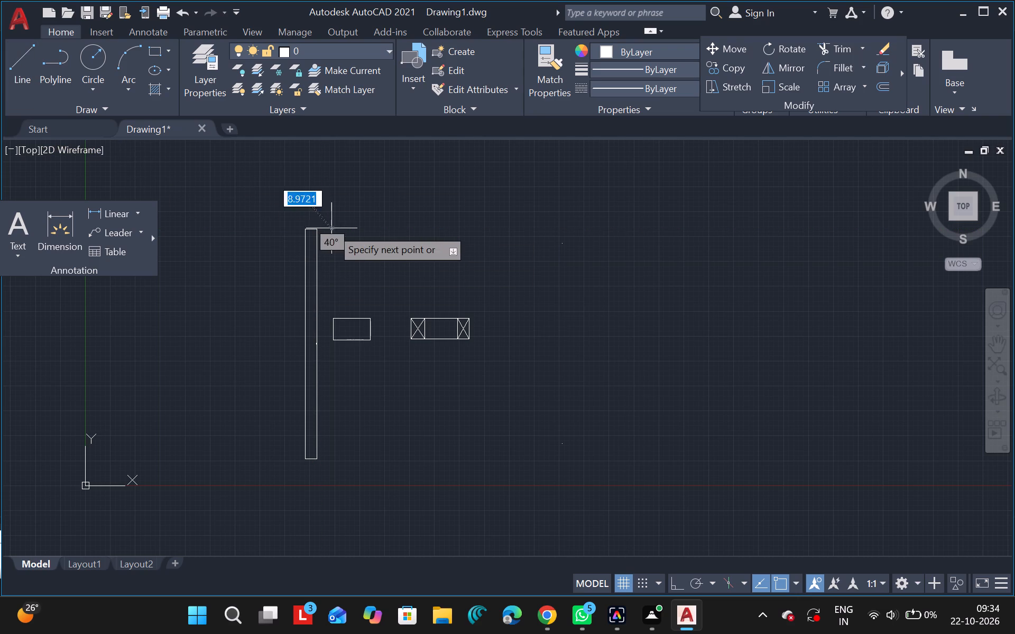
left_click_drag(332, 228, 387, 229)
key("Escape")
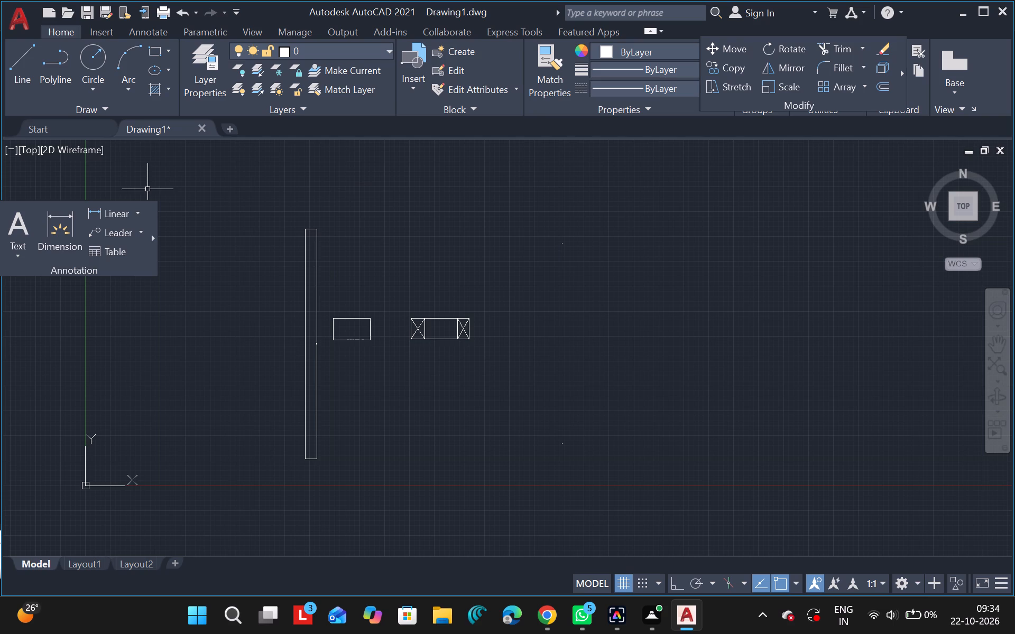
Draw a narrow horizontal strip from the vertical edge's upper end, with its lower line running about 817 units back to the inner line.
left_click(8, 72)
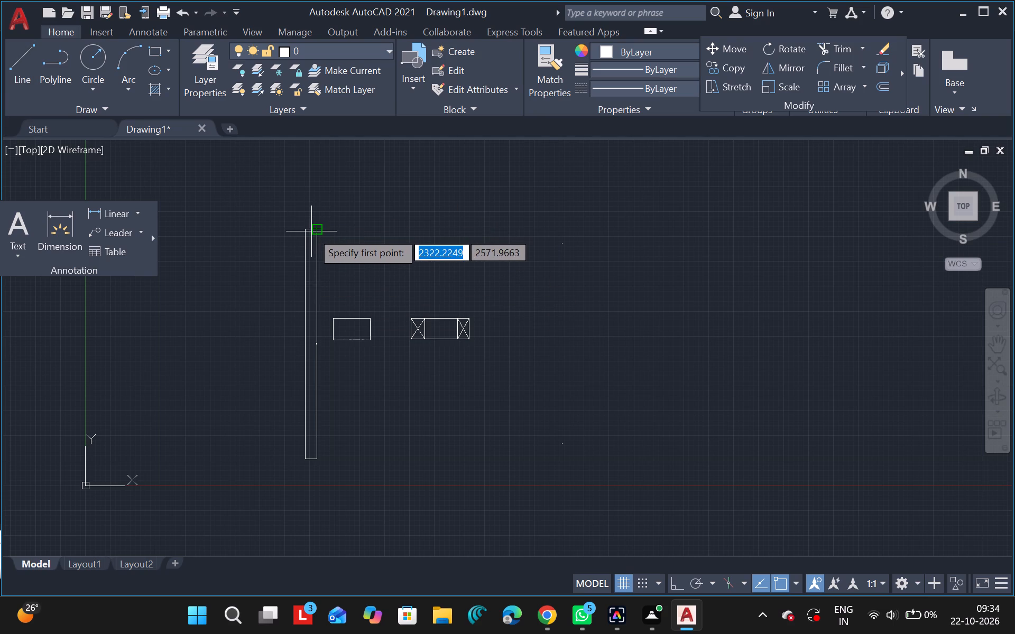
left_click_drag(303, 231, 412, 220)
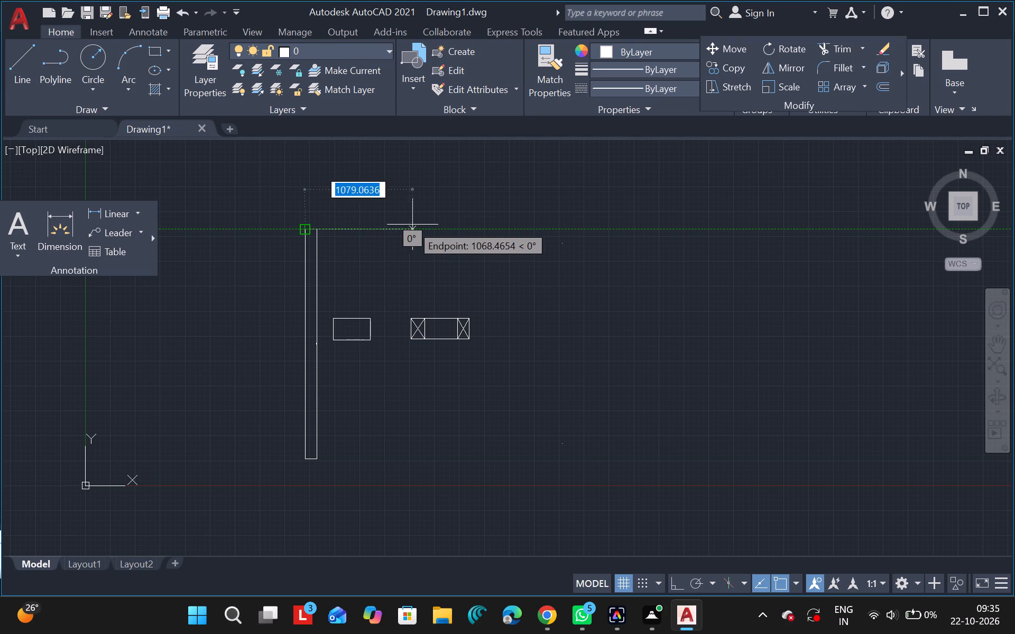
left_click(399, 229)
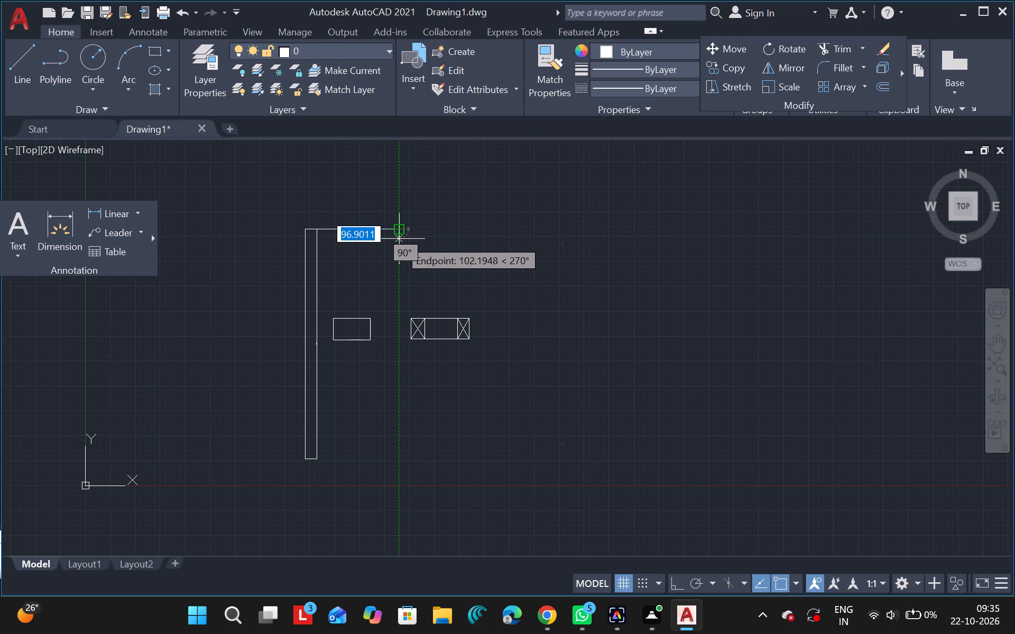
left_click_drag(399, 238, 330, 245)
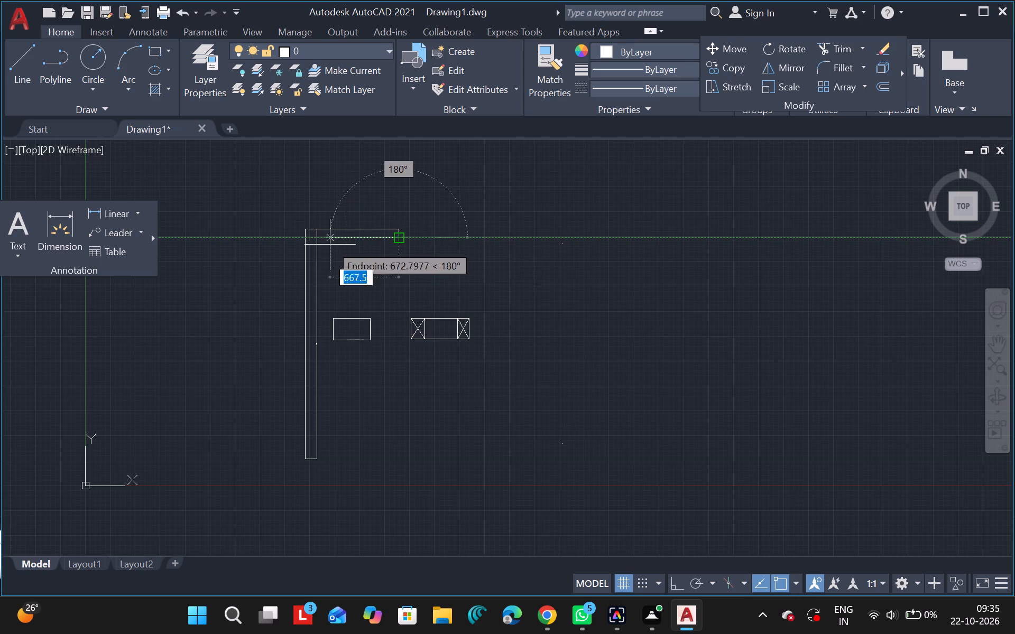
left_click_drag(330, 245, 322, 243)
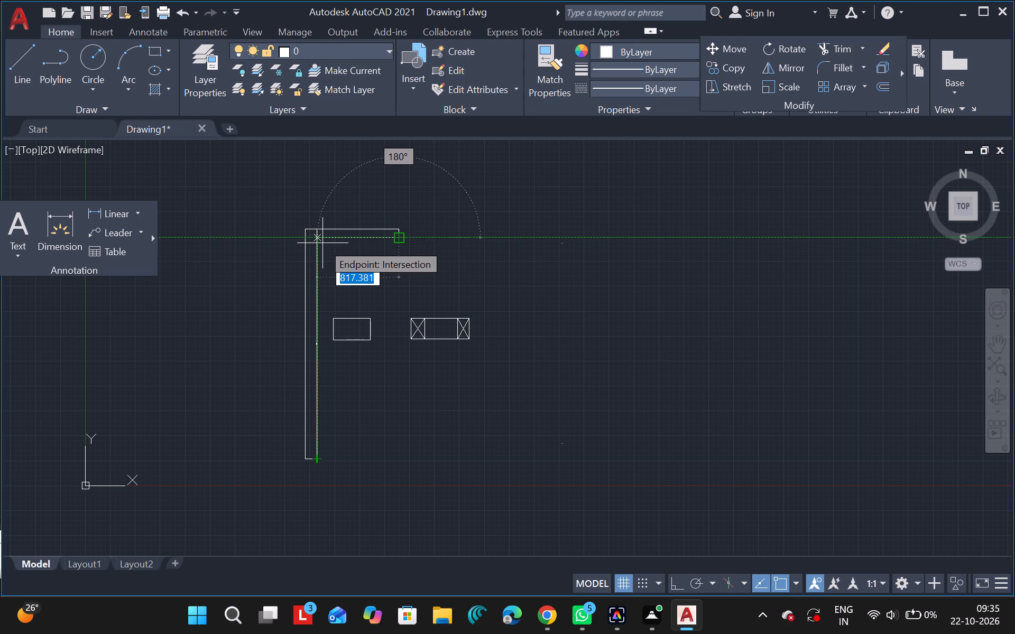
left_click(322, 243)
key("Escape")
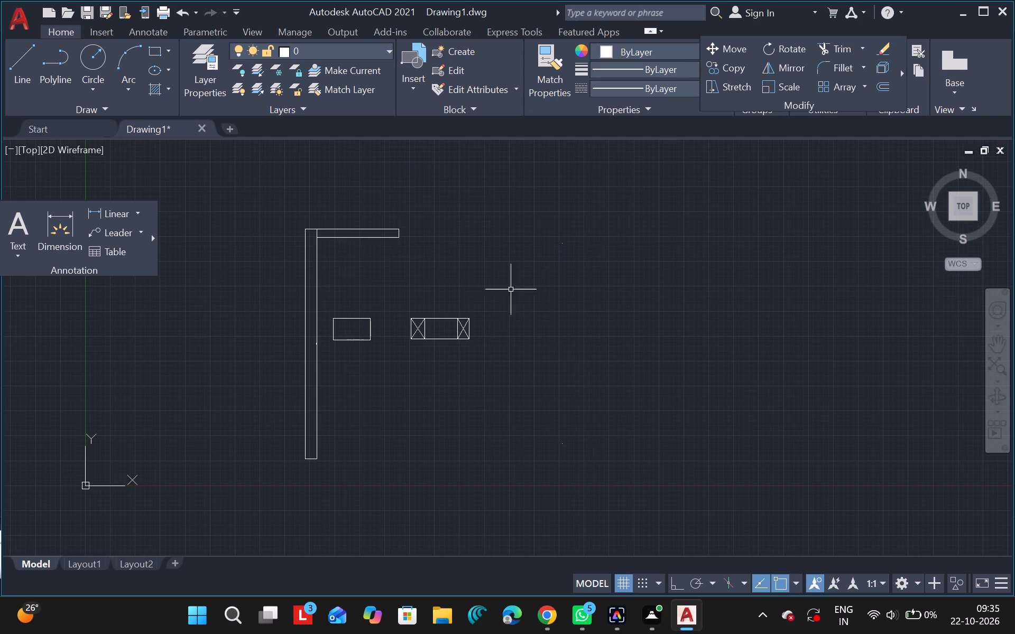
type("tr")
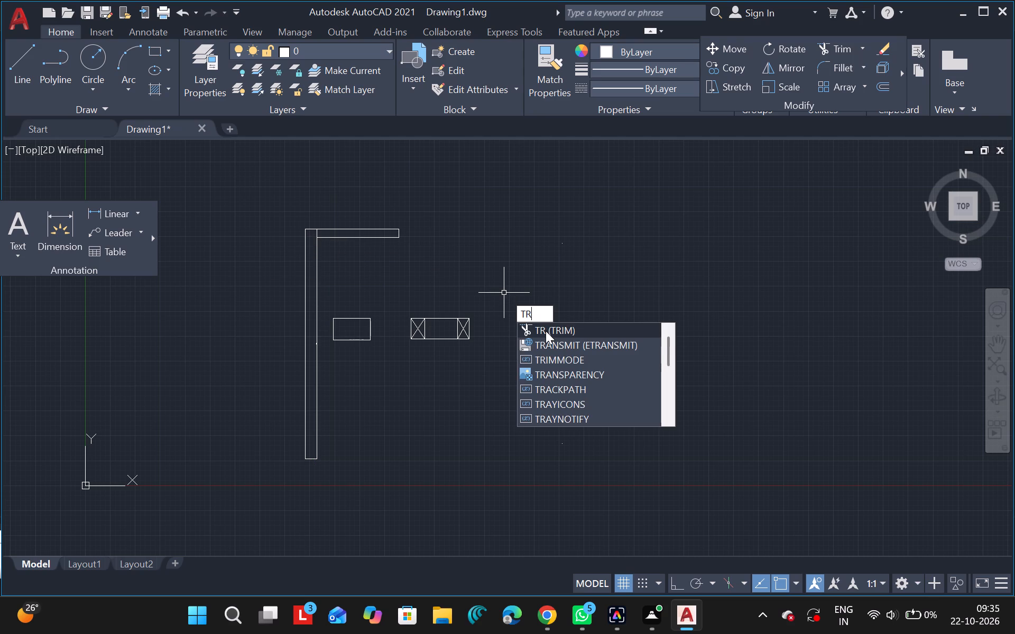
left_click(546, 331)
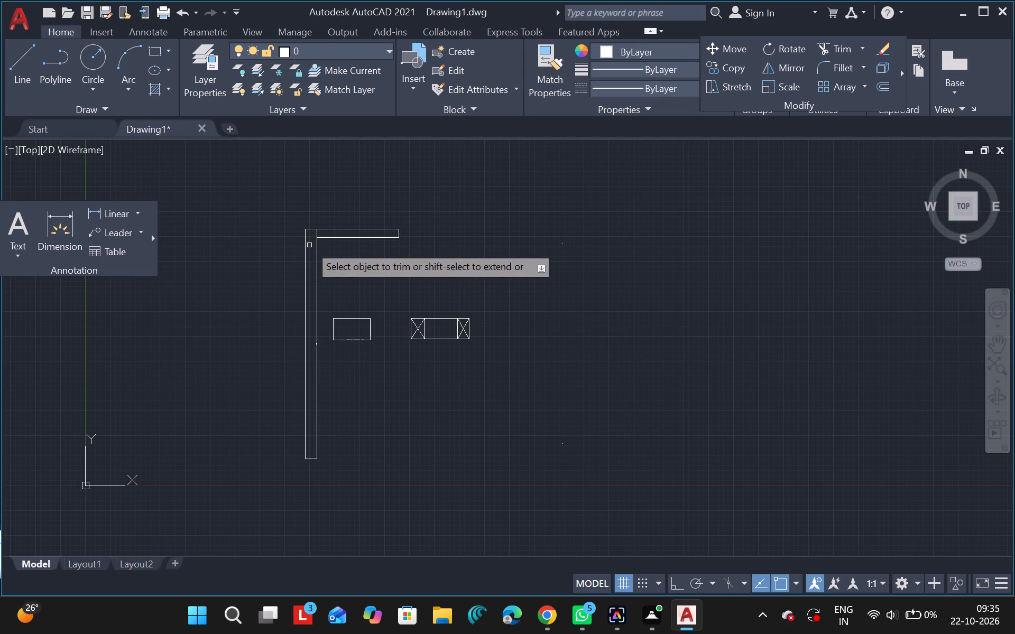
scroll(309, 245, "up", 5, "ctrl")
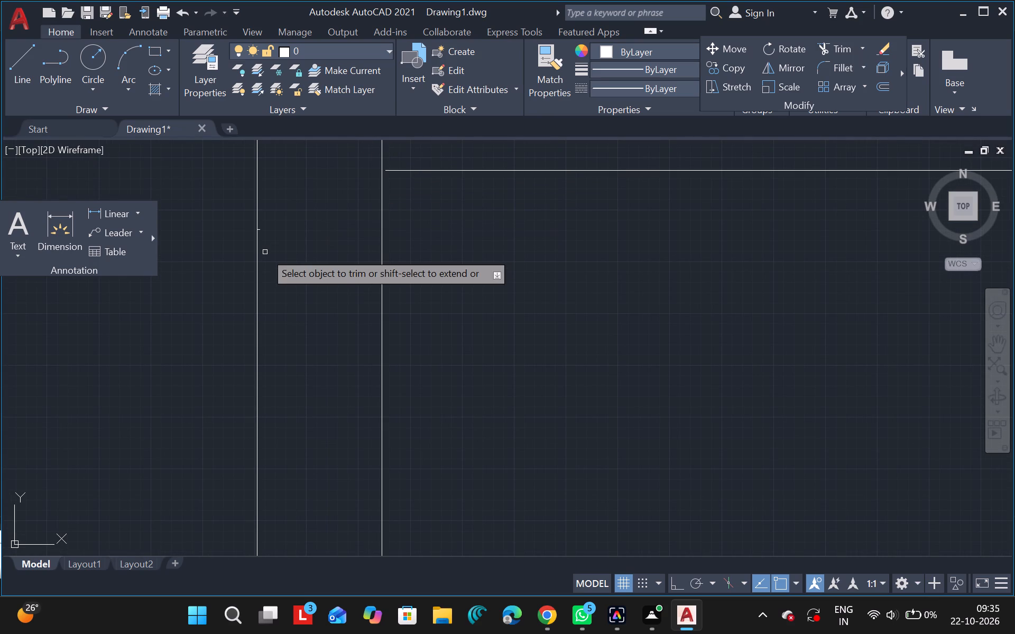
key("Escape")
Extend the horizontal strip's lower line across the inner line to the outer vertical edge.
type("ex")
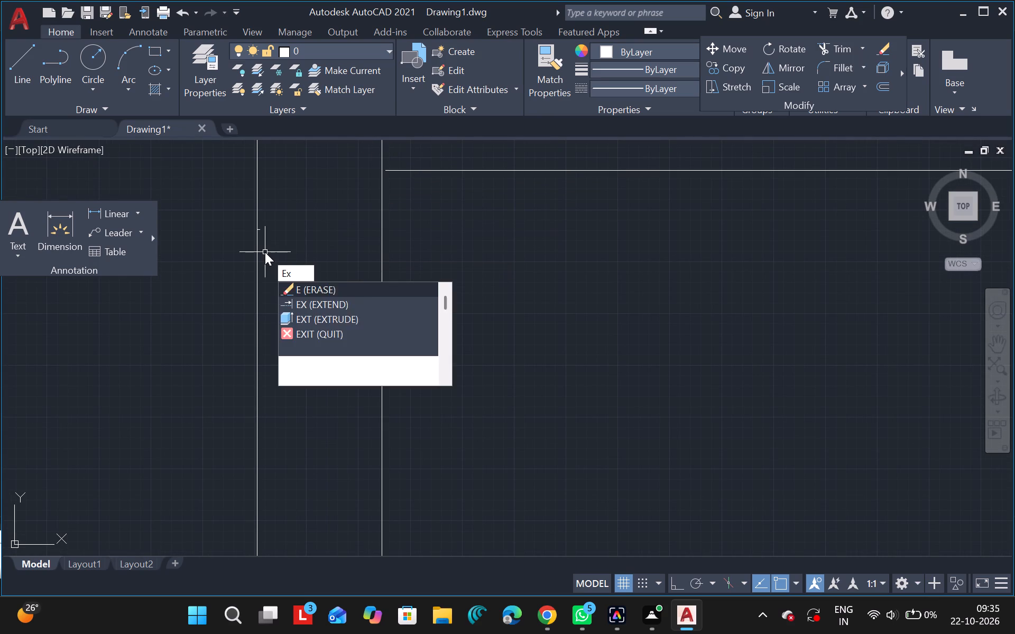
left_click(342, 287)
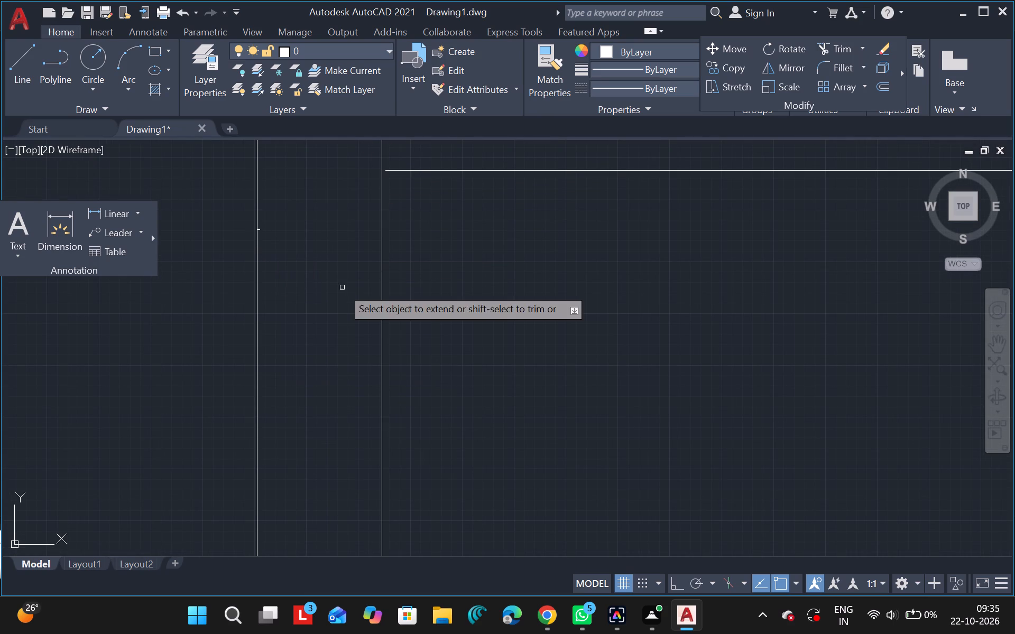
left_click(387, 169)
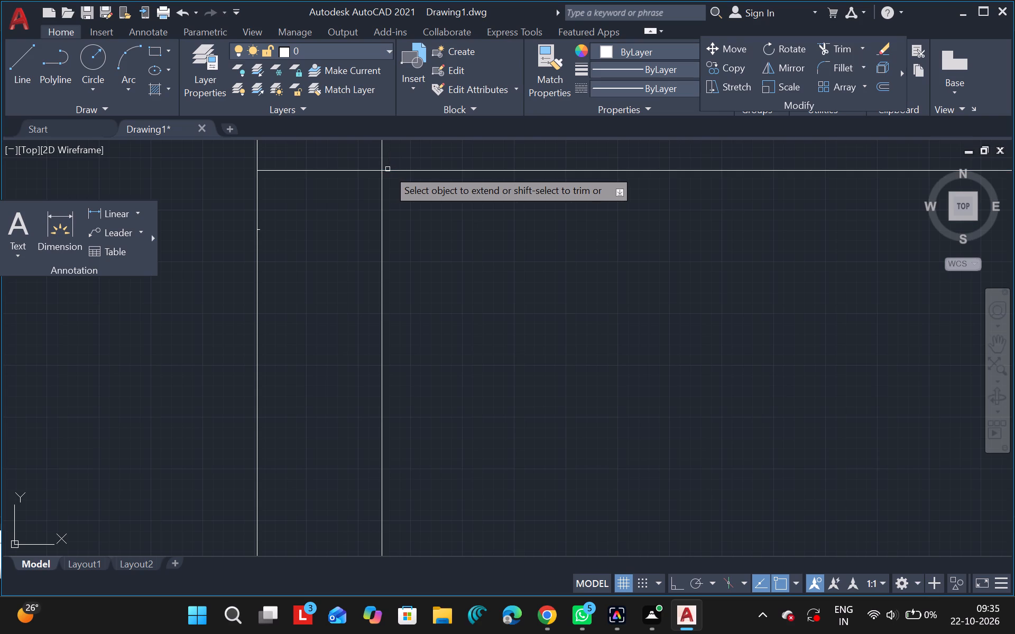
scroll(337, 231, "down", 2, "ctrl")
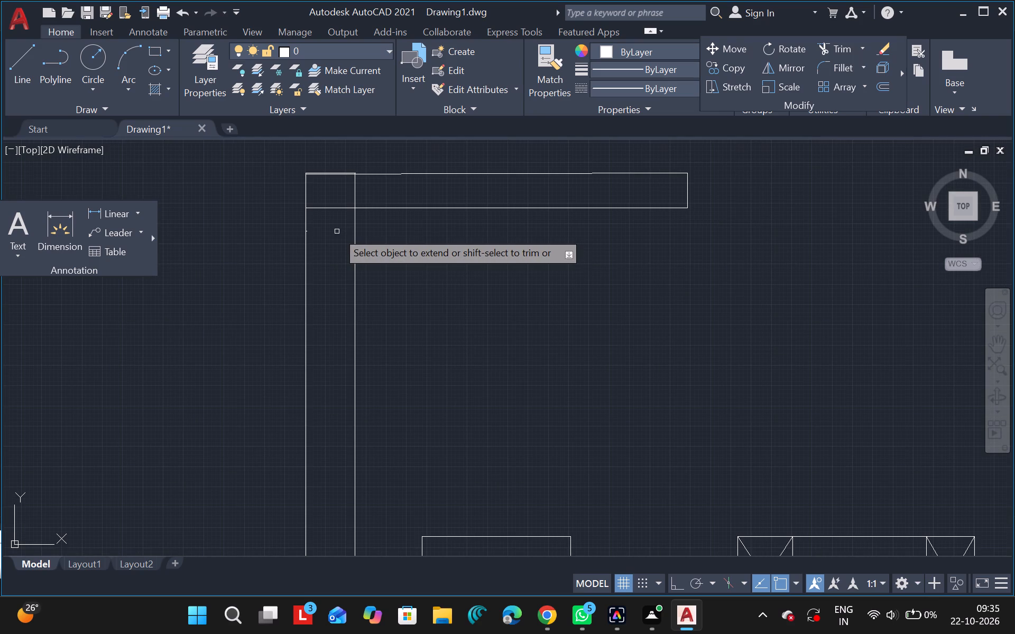
key("Escape")
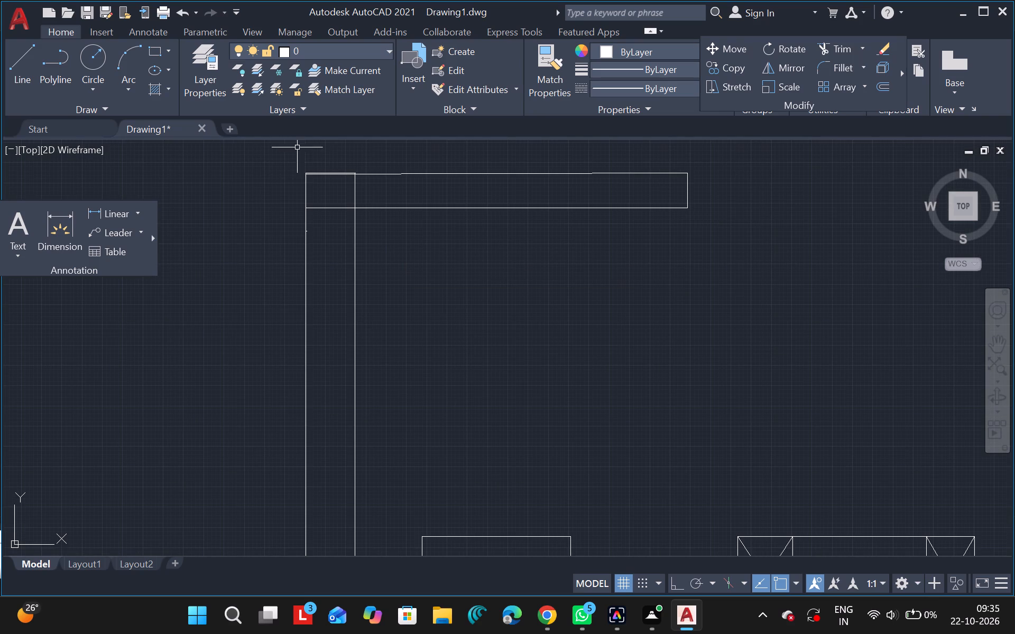
Delete the slightly sloping top line of the horizontal strip.
left_click(329, 173)
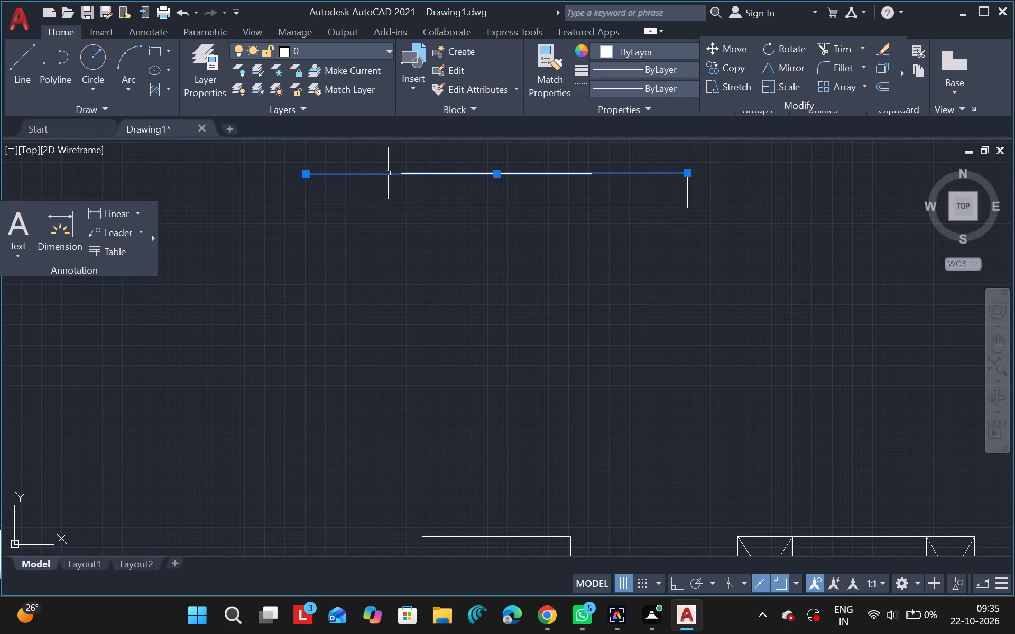
key("BackSpace")
key("Delete")
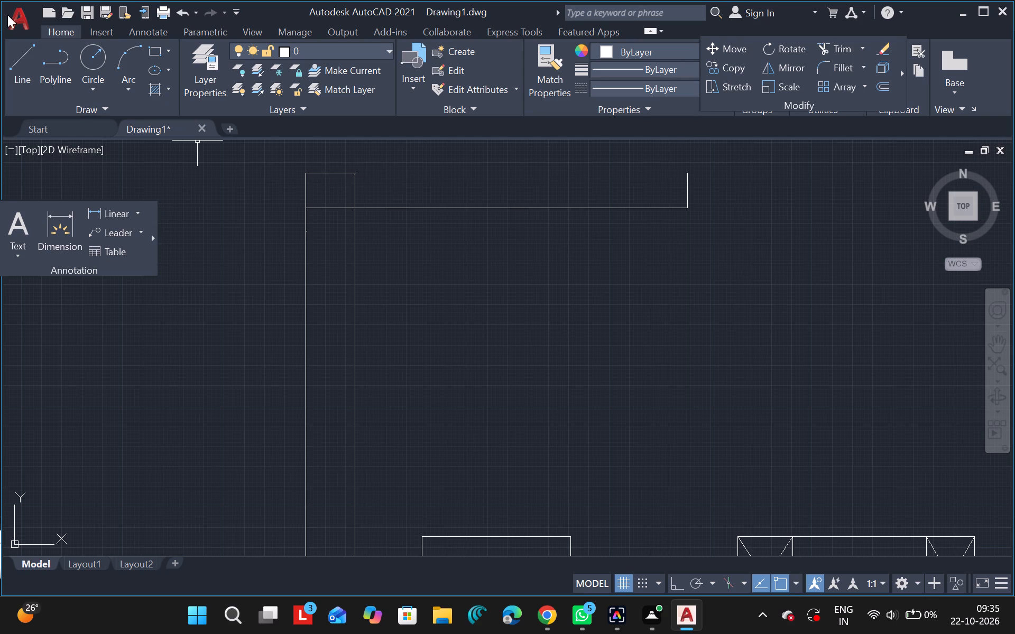
Draw a new horizontal top line about 821 units long from the inner line's upper end to the strip's far end.
left_click(16, 70)
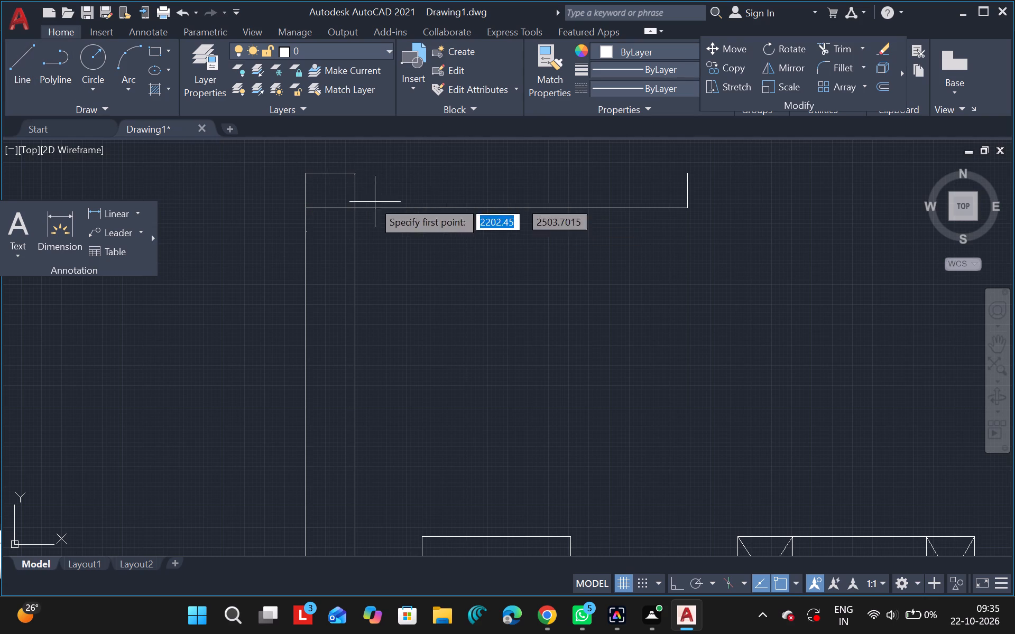
left_click_drag(352, 176, 376, 180)
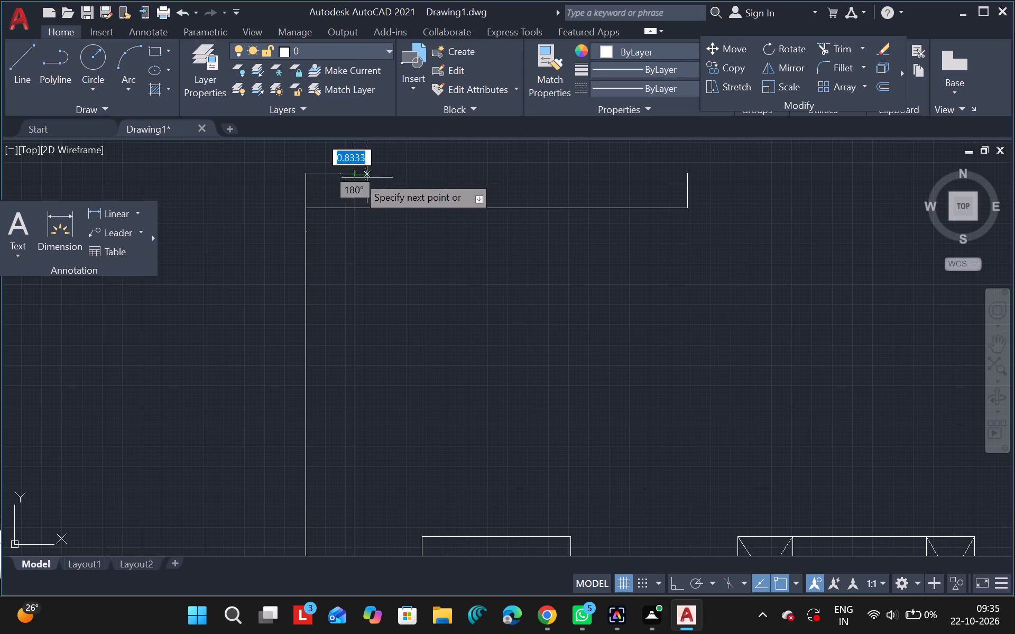
left_click_drag(376, 180, 520, 204)
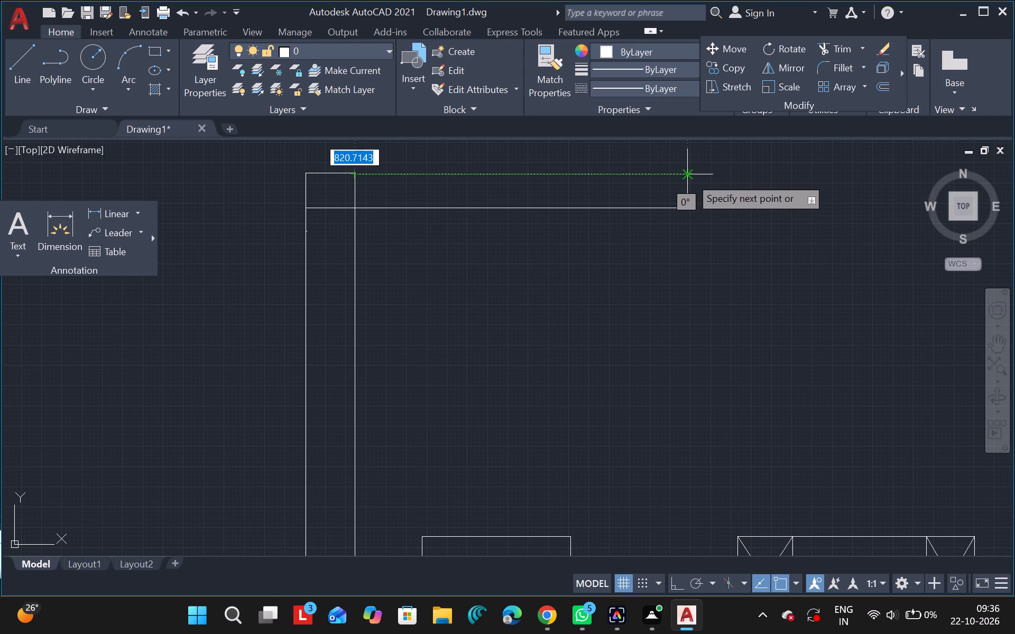
left_click(690, 177)
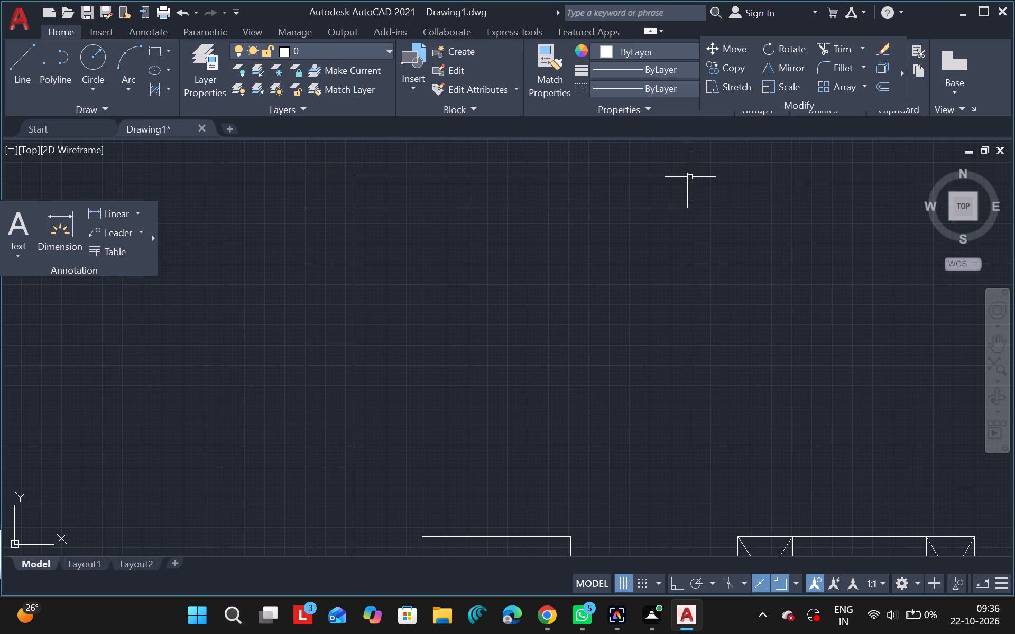
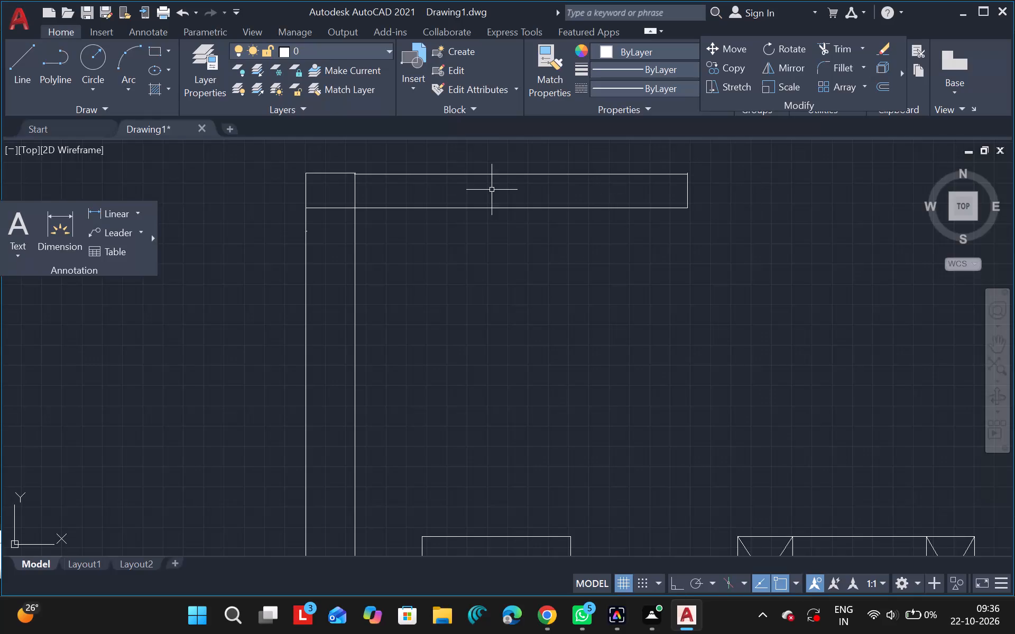
Trim away the inner vertical line and the short top line at the frame's corner.
type("tr")
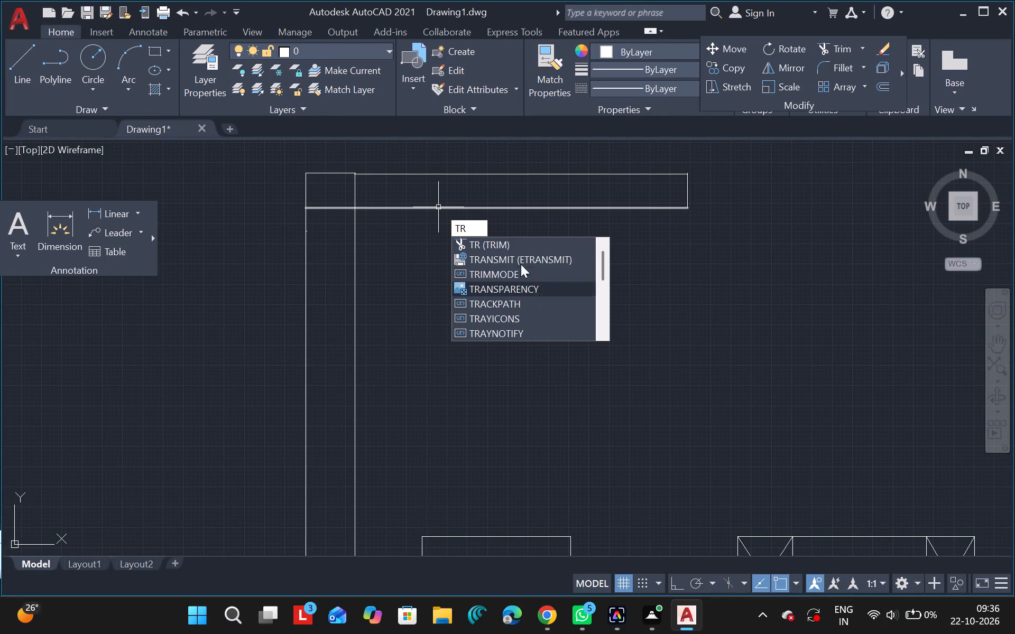
left_click(489, 246)
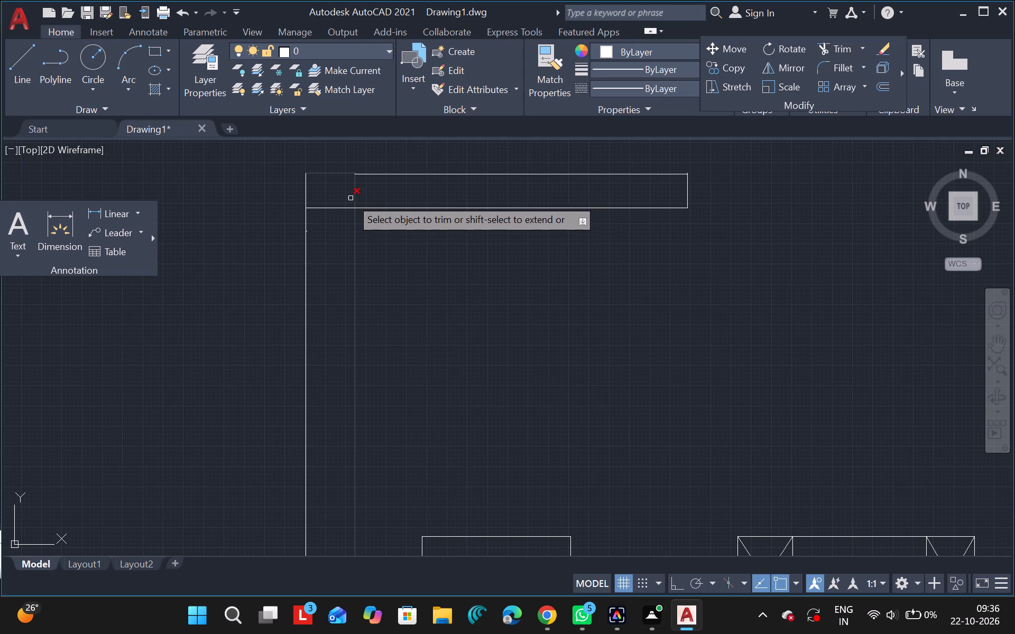
left_click(350, 199)
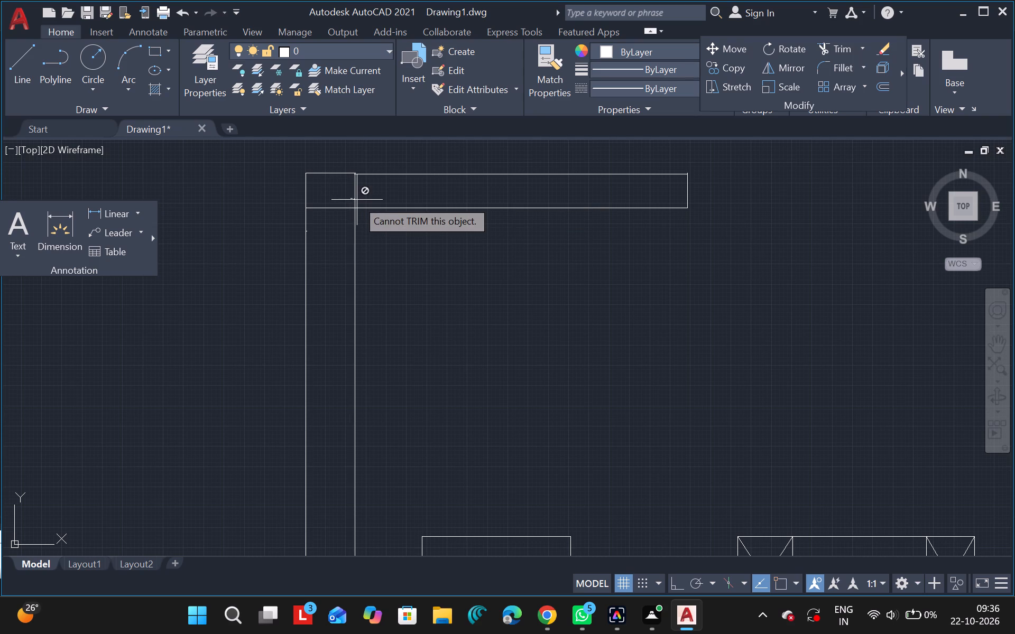
left_click(357, 200)
left_click(356, 200)
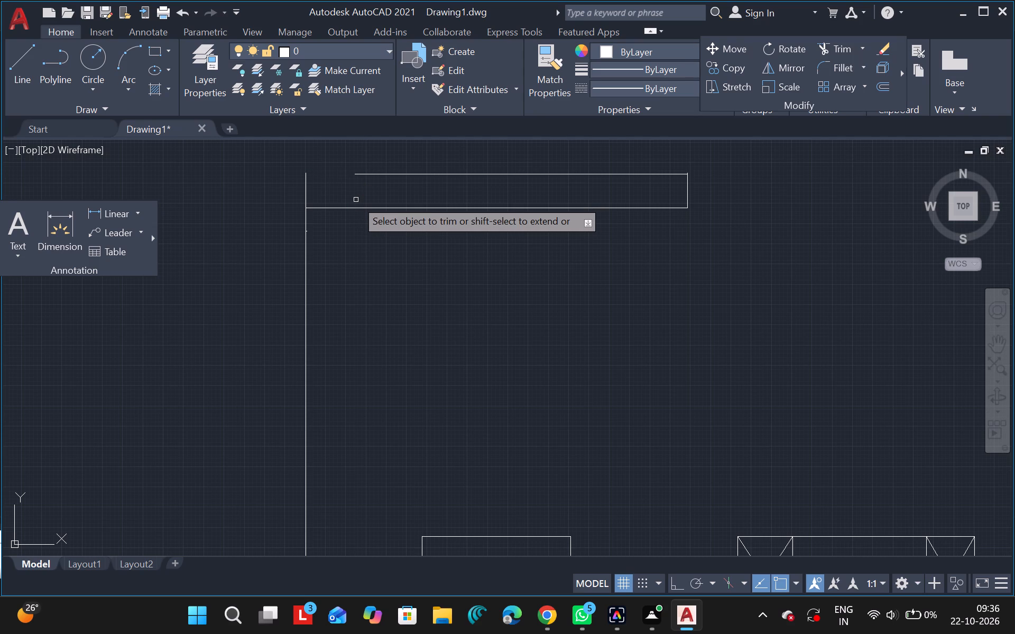
left_click(191, 133)
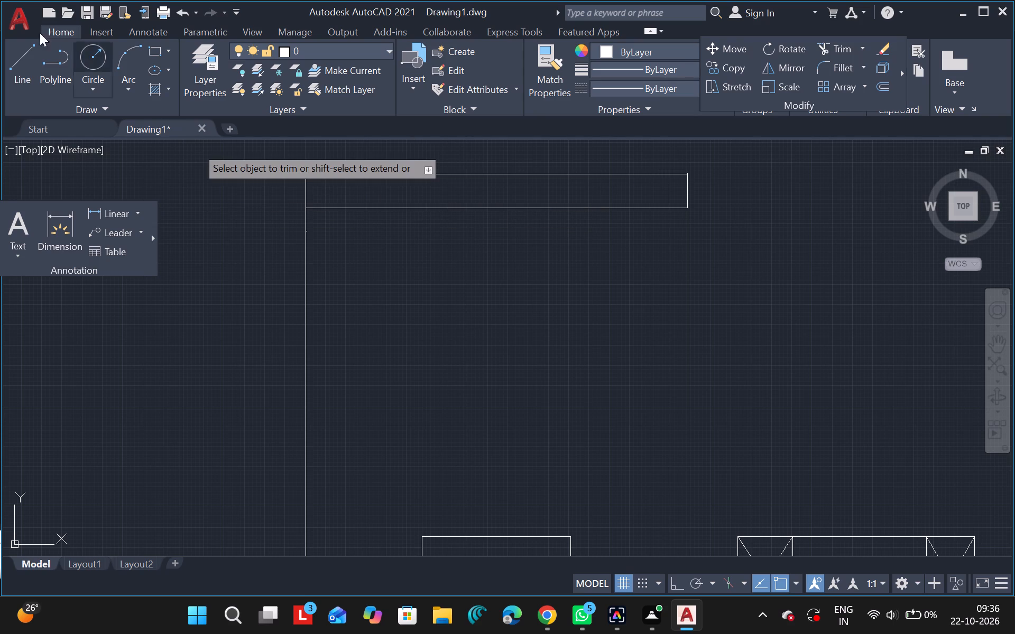
Redraw the inner vertical line from the near end of the strip's top line straight down, just past the small rectangle's top edge.
left_click(27, 61)
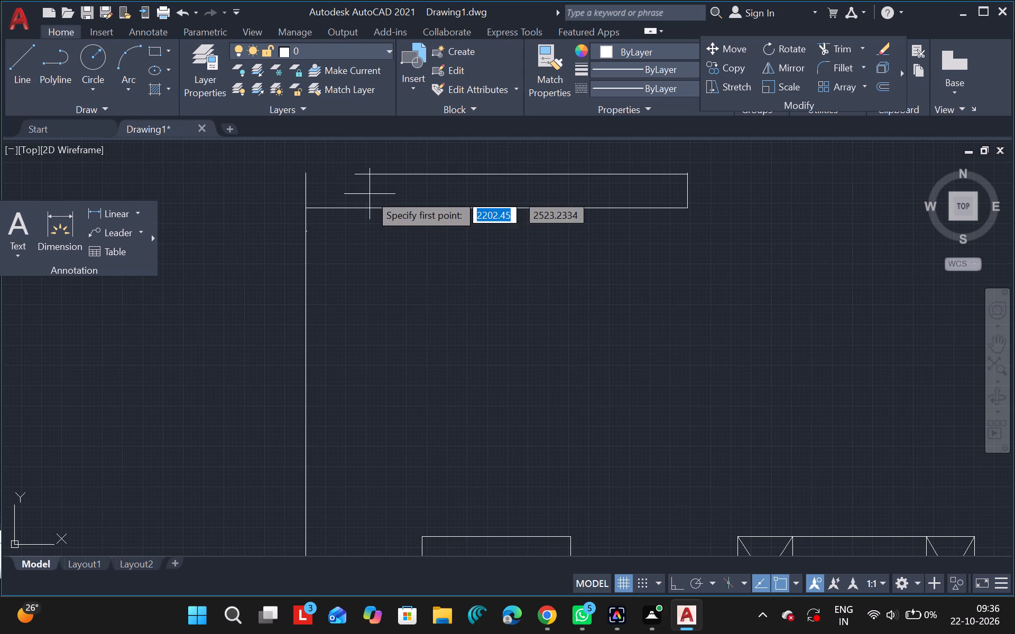
left_click_drag(354, 174, 374, 206)
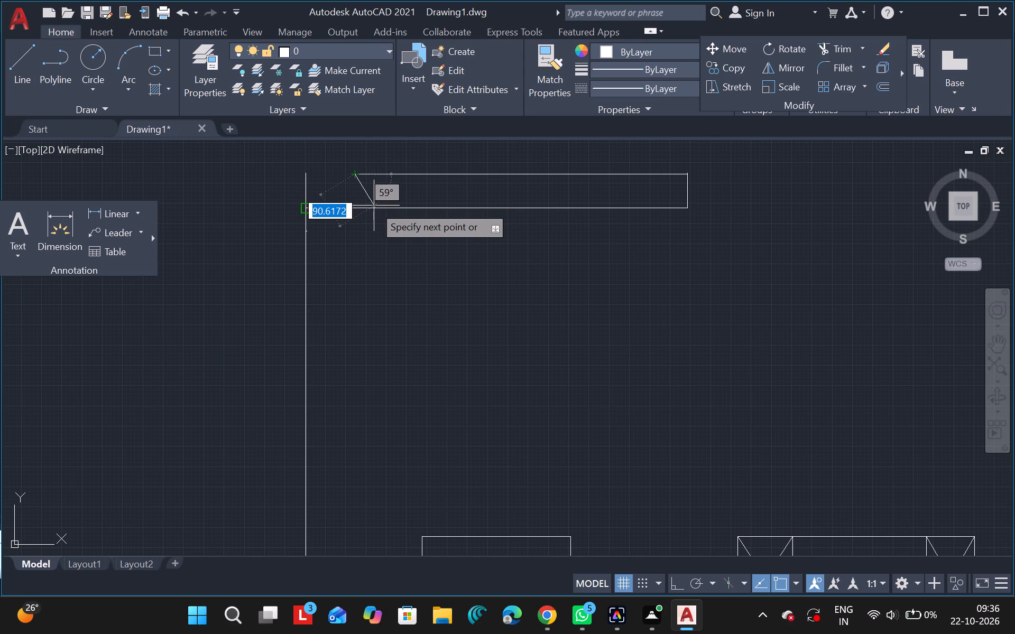
left_click_drag(374, 206, 362, 239)
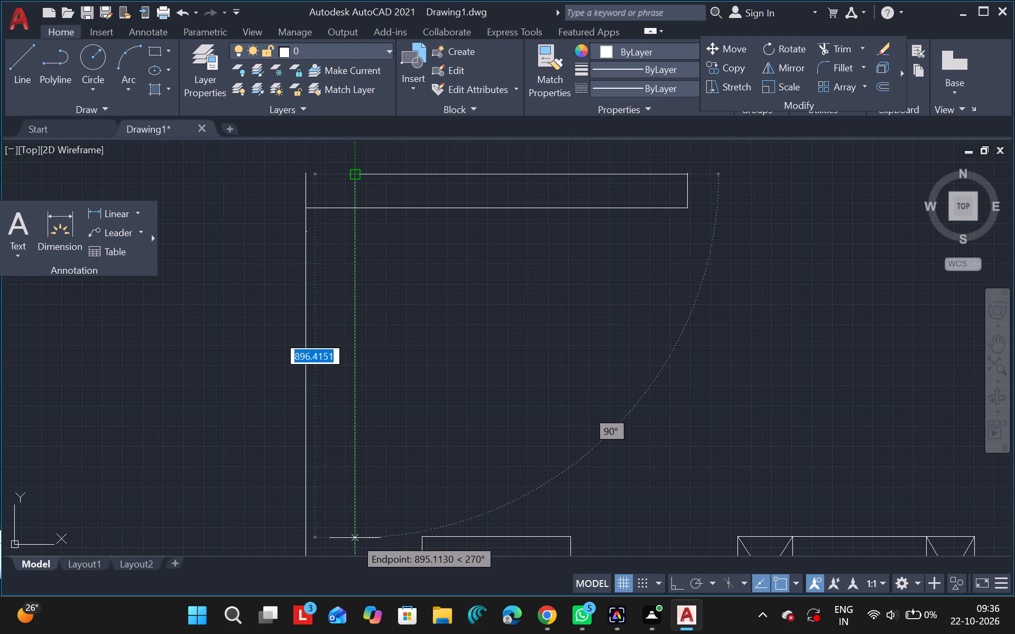
left_click(356, 551)
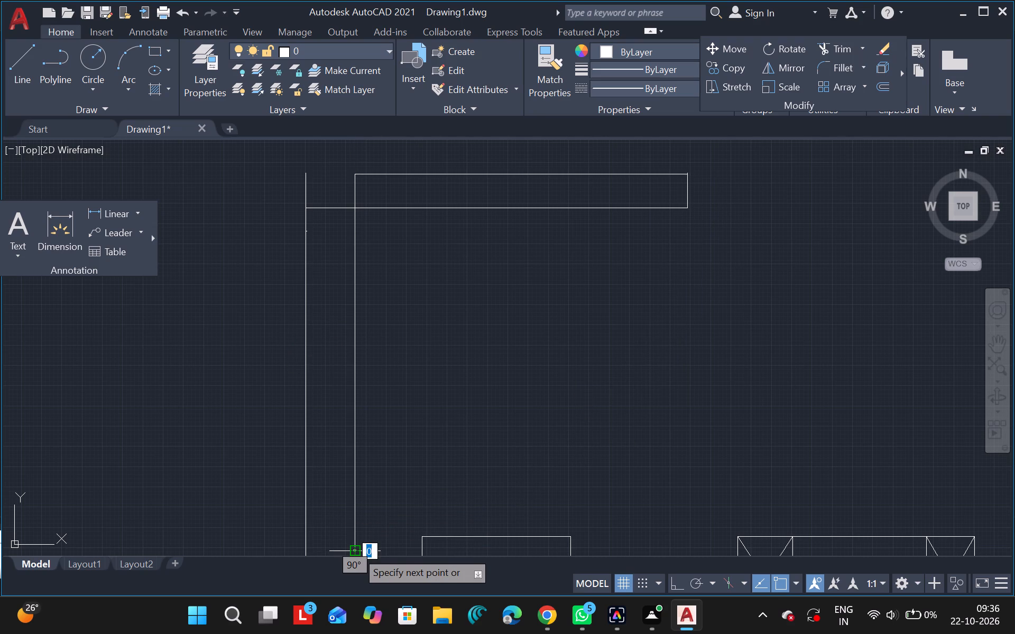
key("Escape")
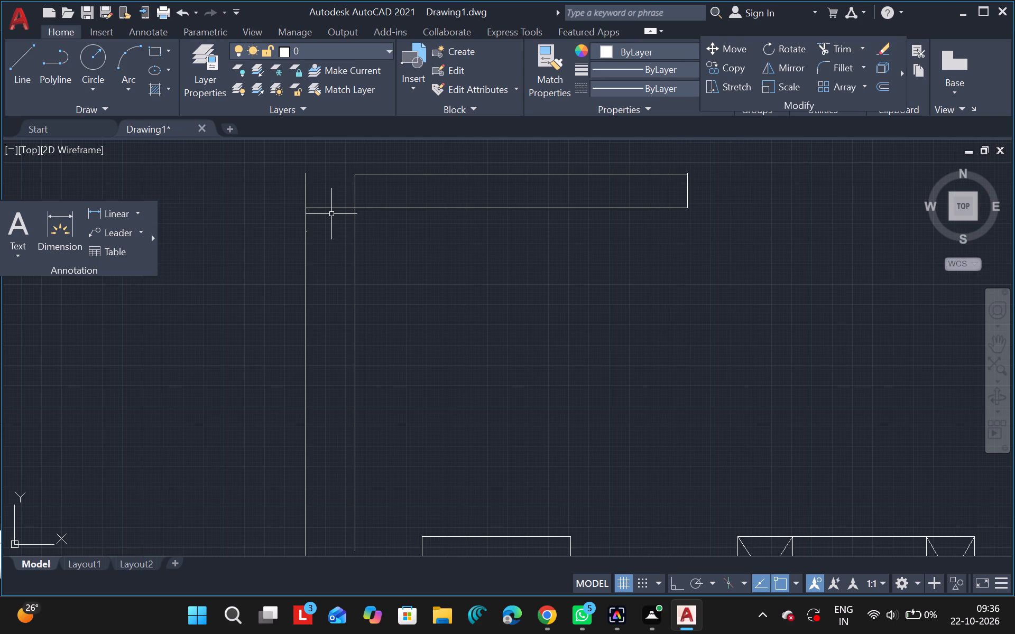
Trim the strip's lower line between the two vertical lines and the inner vertical line's part inside the strip.
type("tr")
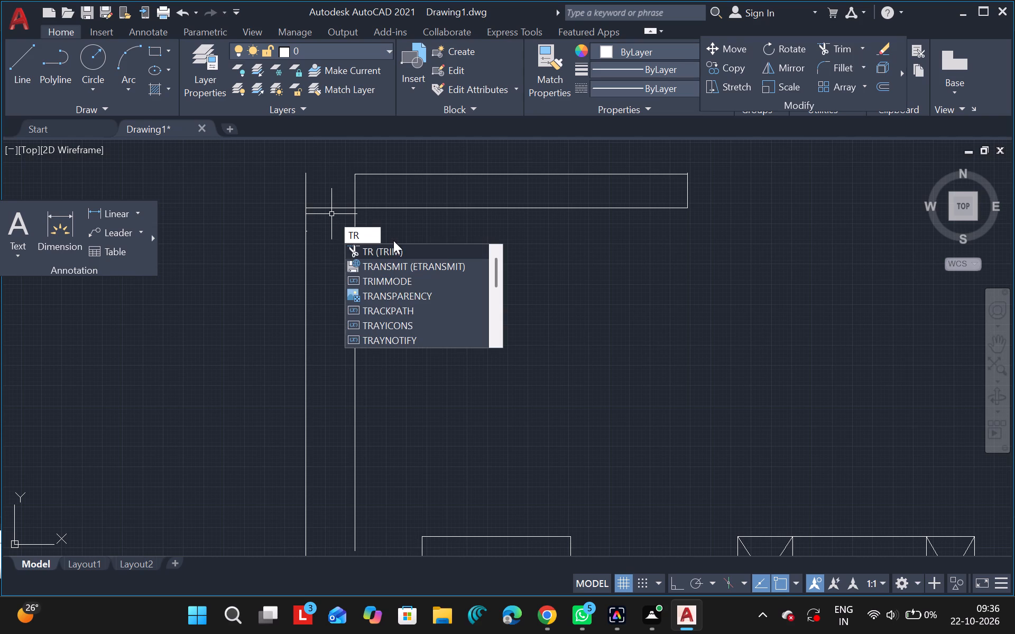
left_click(382, 248)
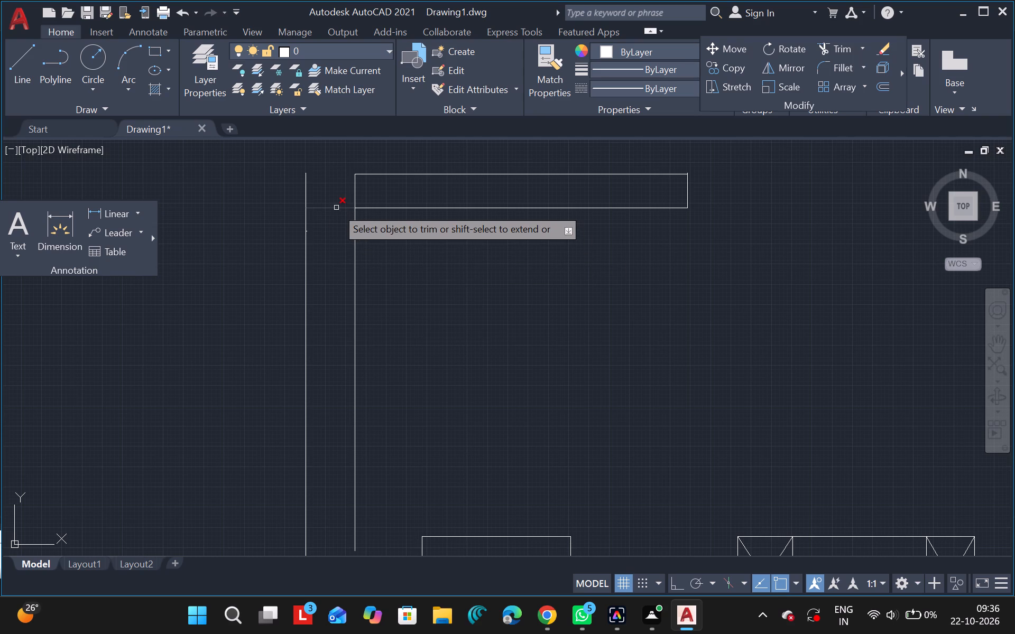
left_click(336, 208)
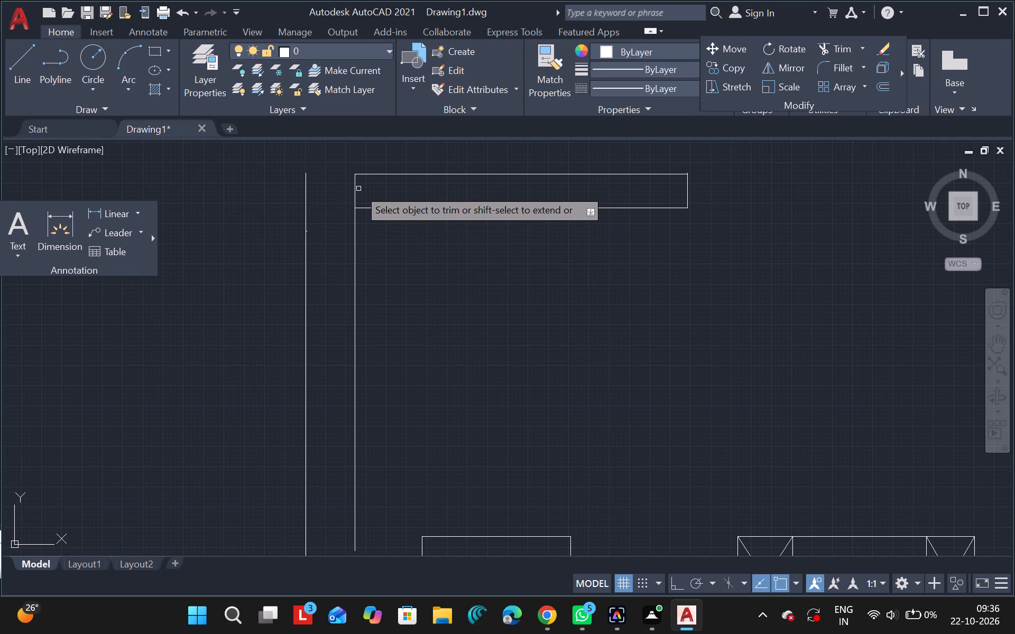
left_click(355, 193)
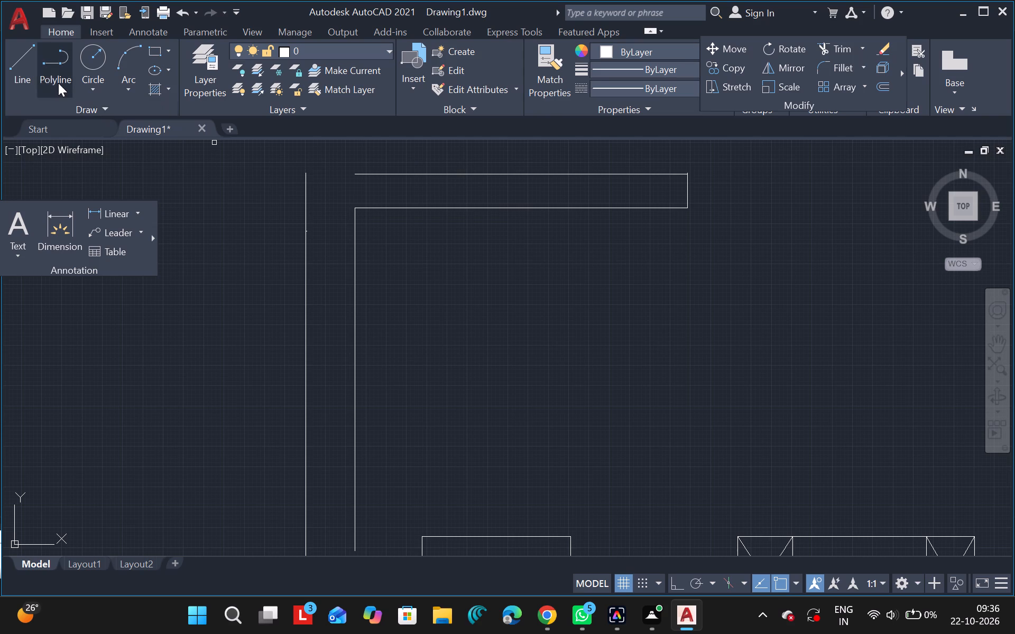
Draw a horizontal line about 121 units long from the strip's top line to the outer vertical edge, closing the outer corner.
left_click(15, 70)
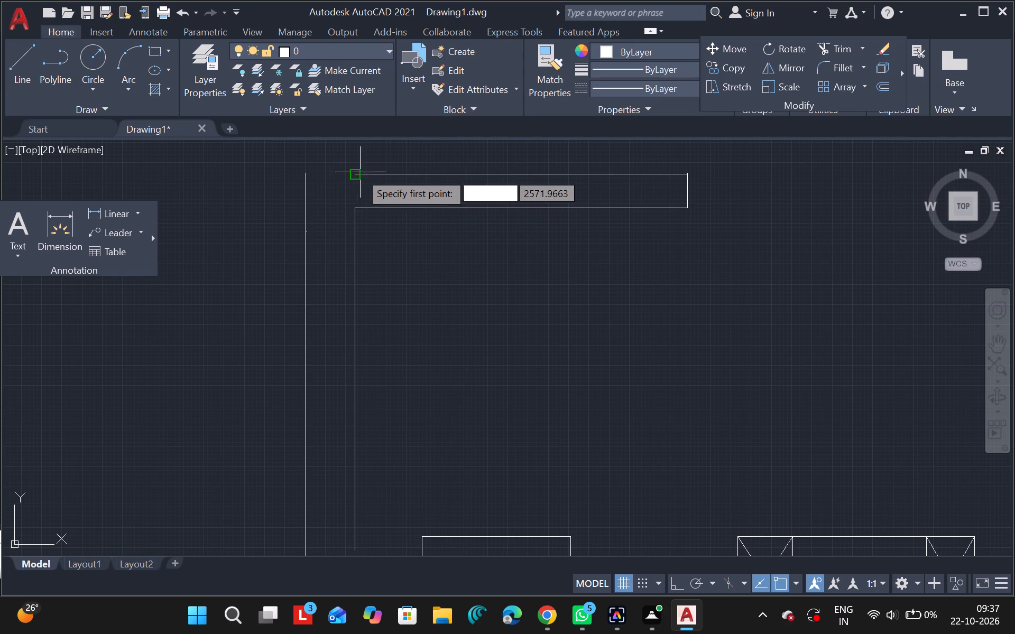
left_click_drag(356, 173, 309, 176)
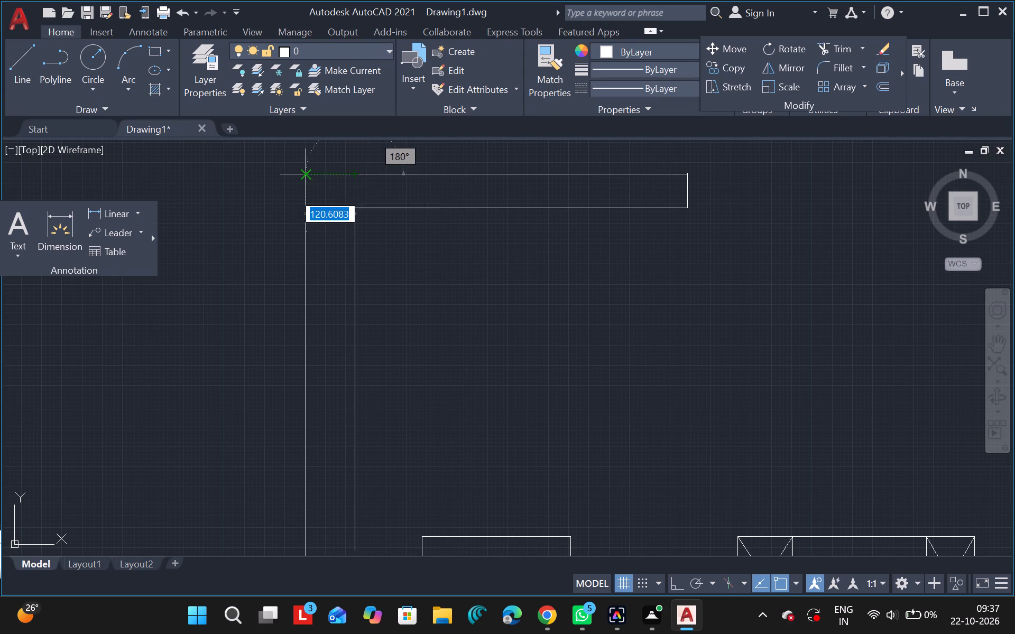
left_click_drag(309, 176, 308, 176)
left_click(308, 176)
left_click(308, 176)
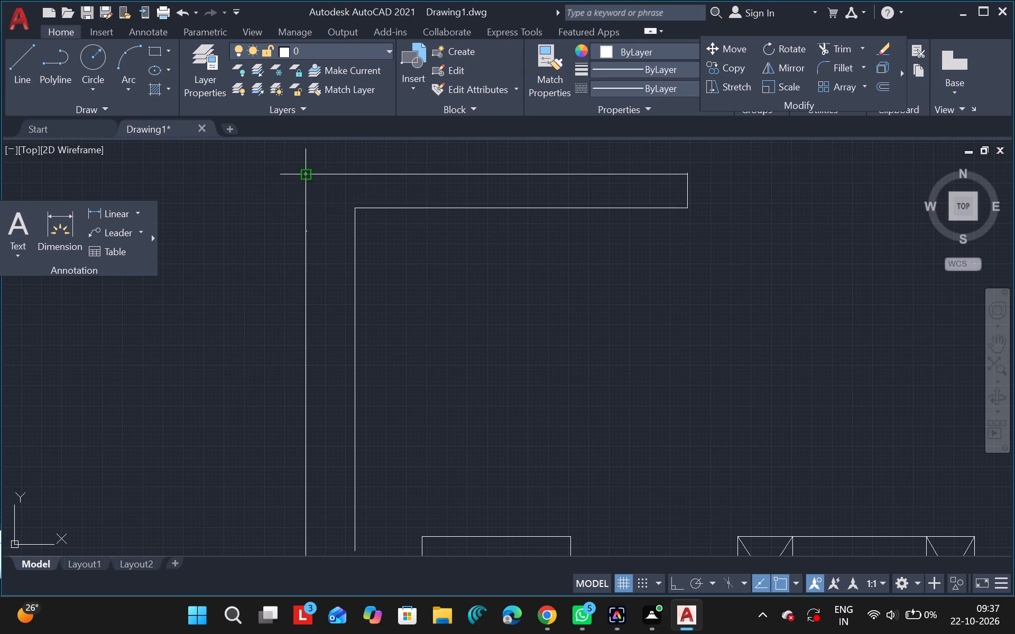
key("Escape")
Continue the inner vertical line down past the rectangles and close its lower end with a short horizontal line to the outer edge.
scroll(411, 223, "down", 4, "ctrl")
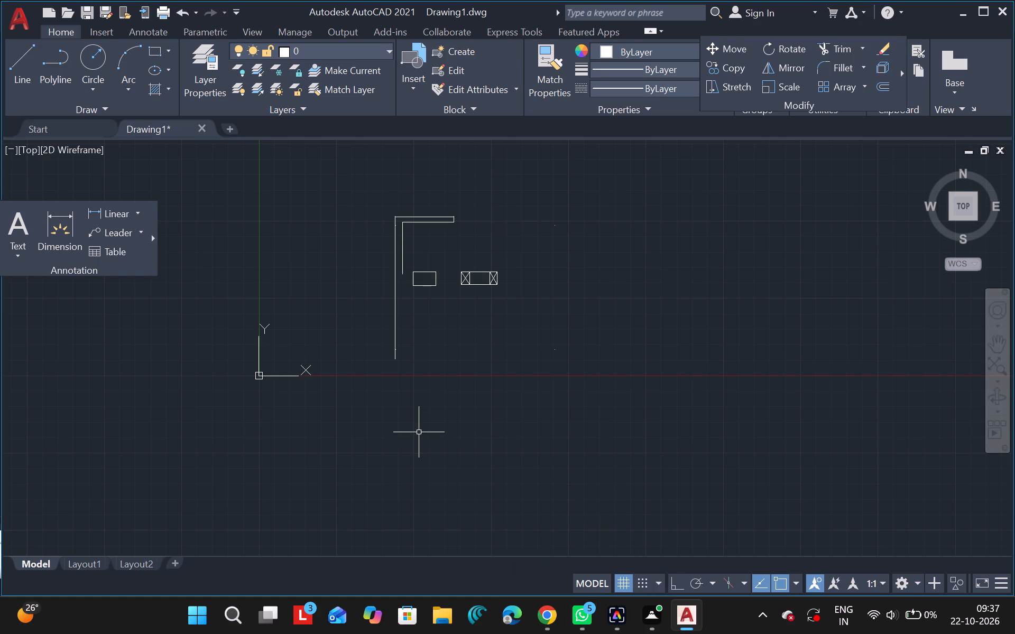
left_click(14, 85)
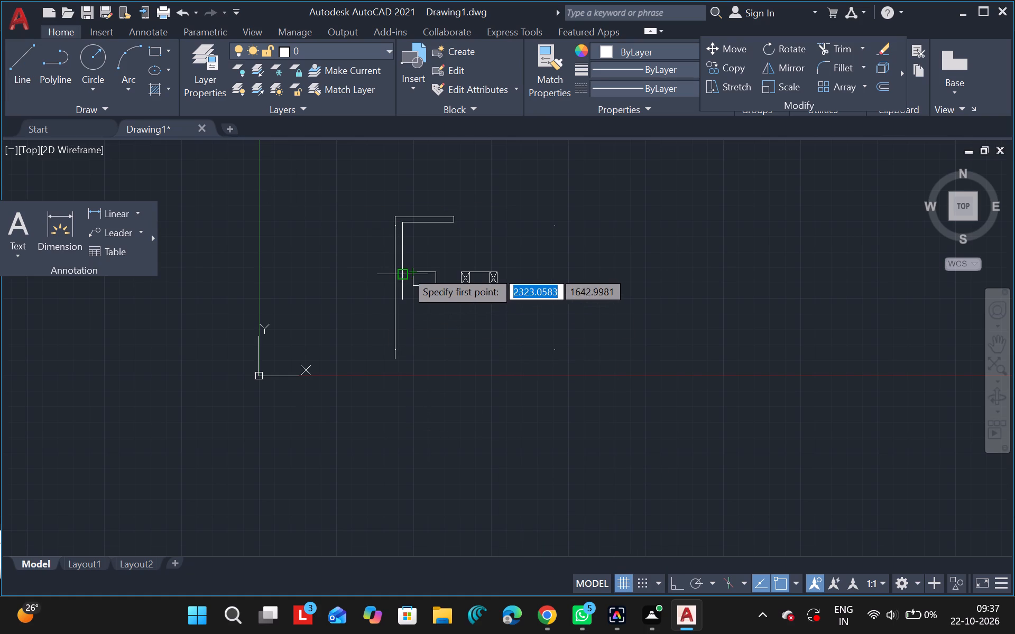
left_click_drag(404, 275, 405, 282)
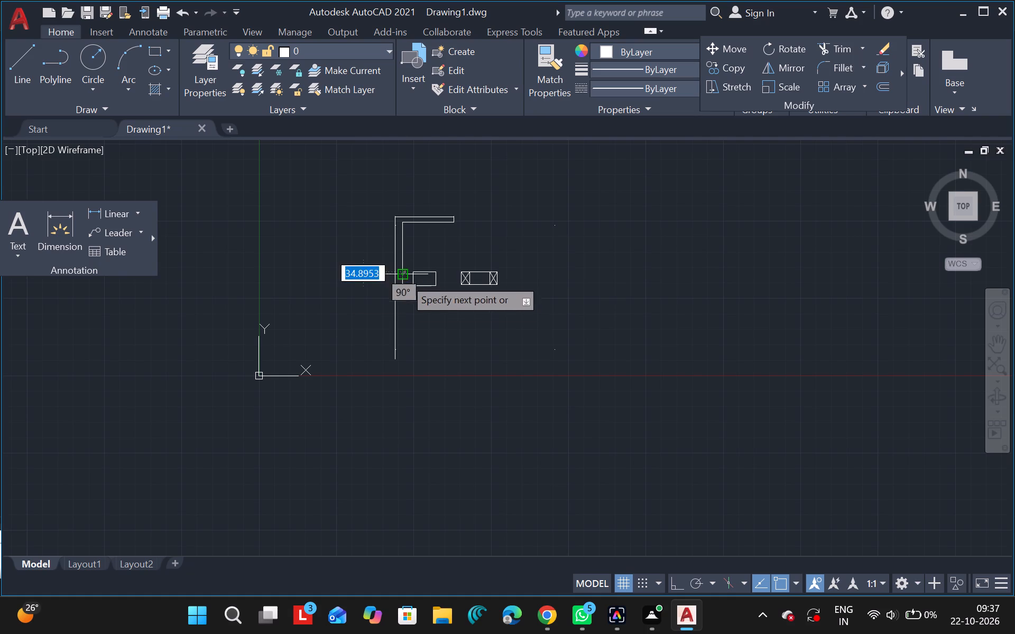
left_click_drag(405, 282, 404, 297)
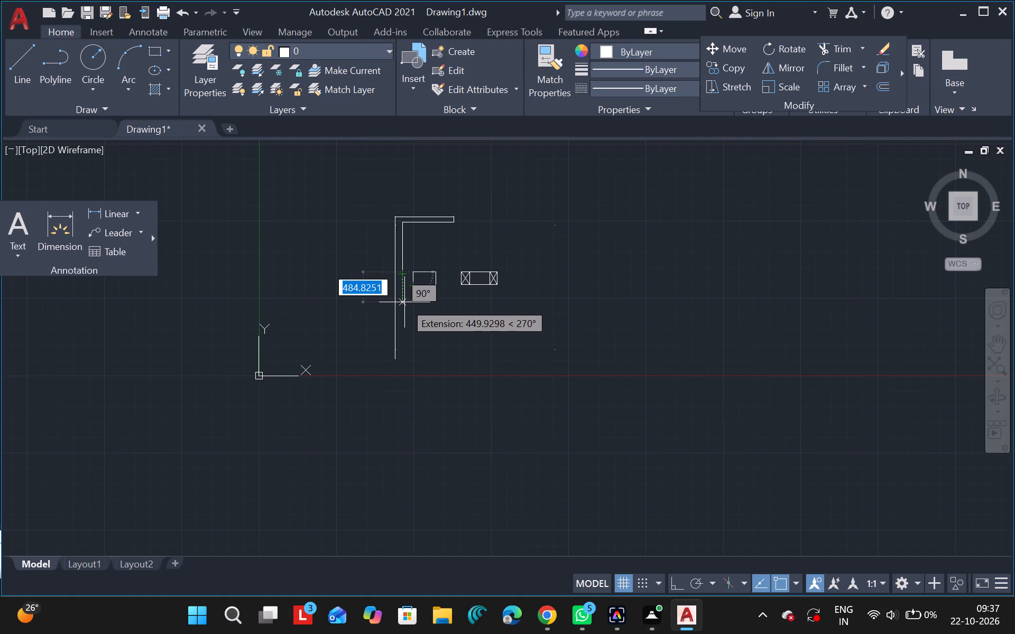
left_click_drag(404, 306, 401, 308)
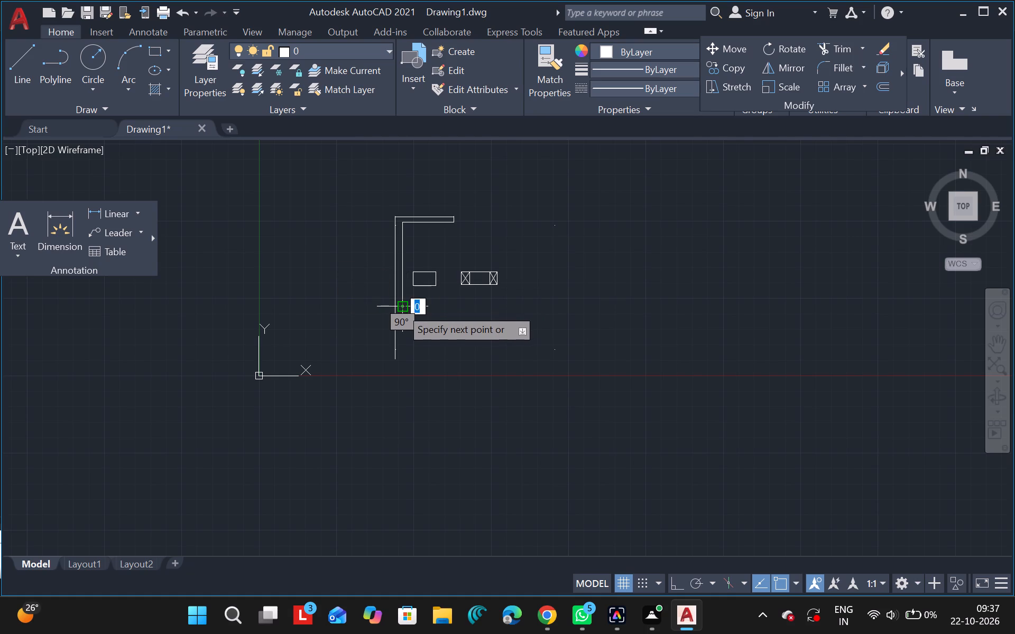
left_click_drag(401, 308, 391, 310)
left_click(391, 310)
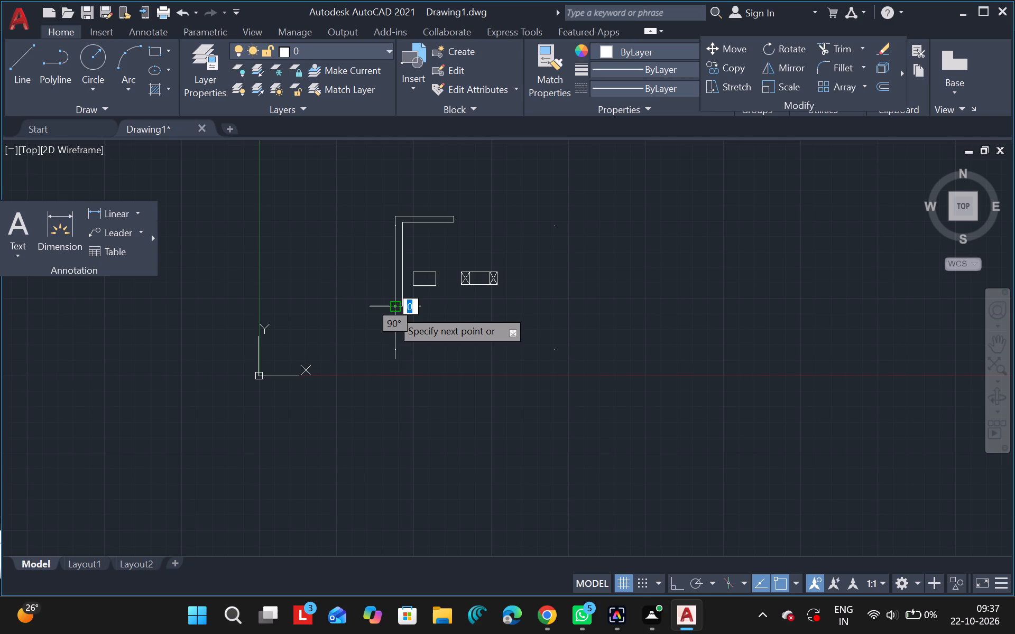
key("Escape")
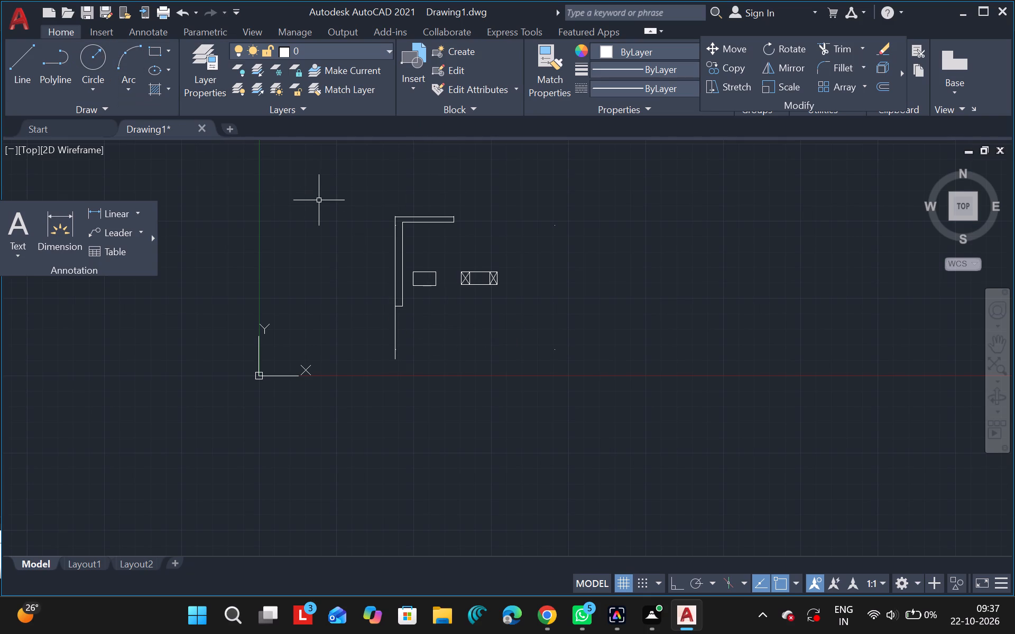
Draw a horizontal line outward from the upper corner of the strip's far end, in line with its top edge.
left_click(18, 70)
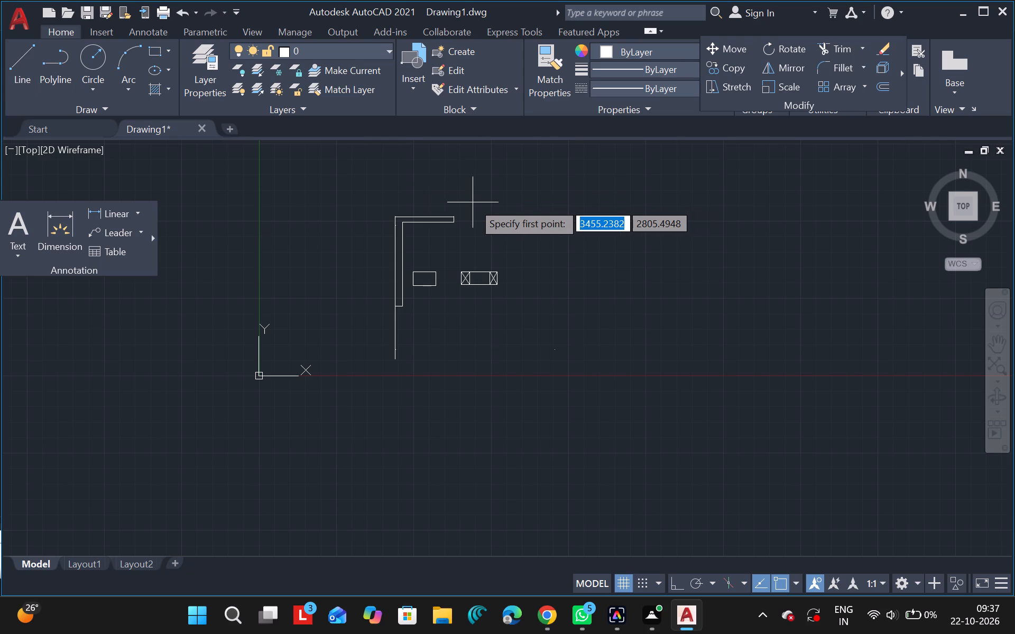
scroll(468, 225, "up", 2, "ctrl")
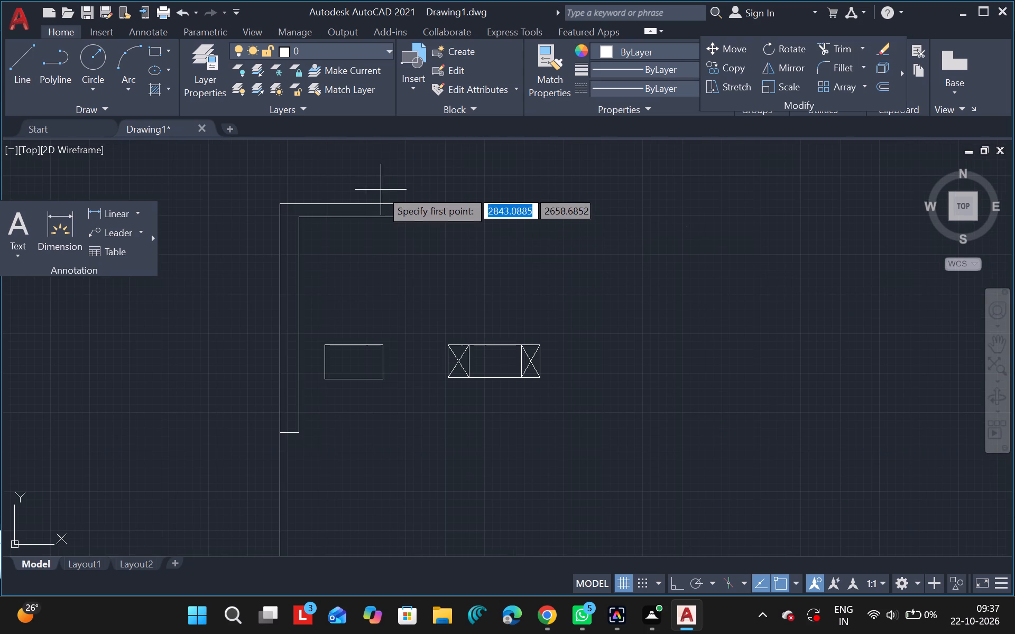
left_click_drag(427, 208, 505, 203)
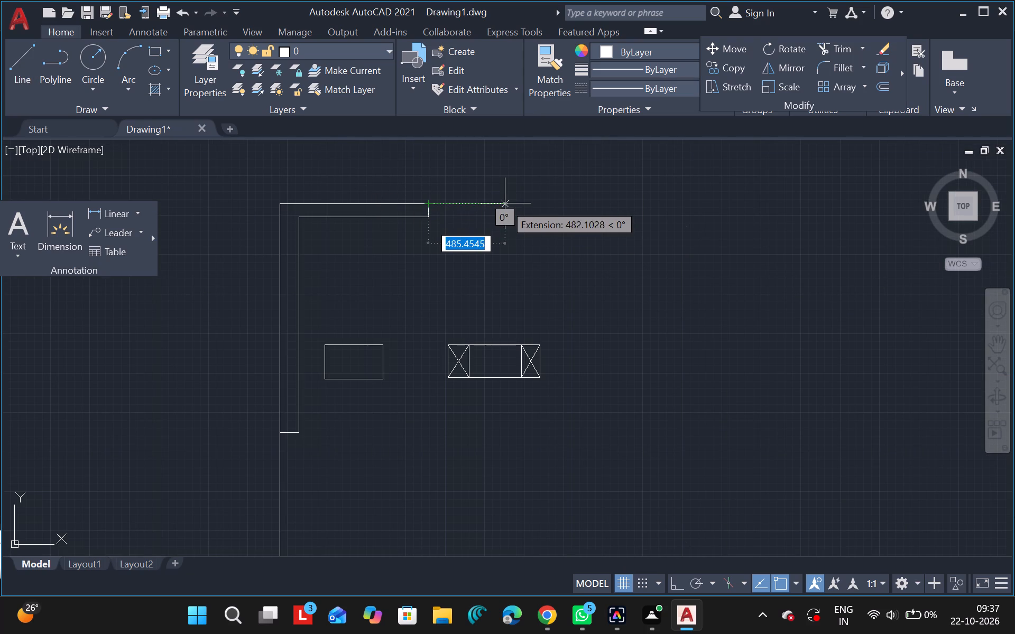
left_click(494, 203)
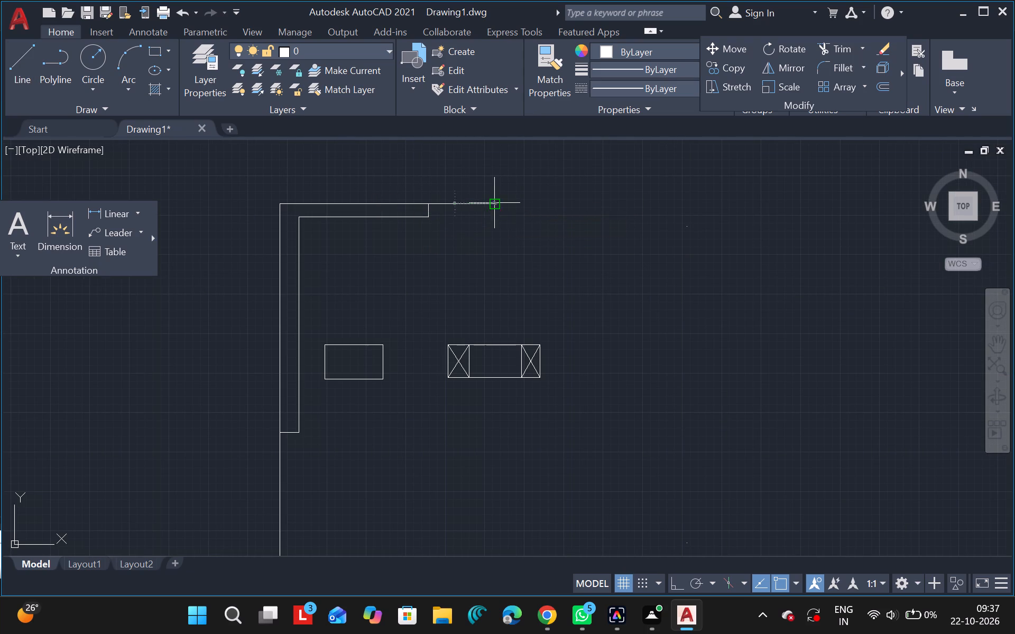
key("Escape")
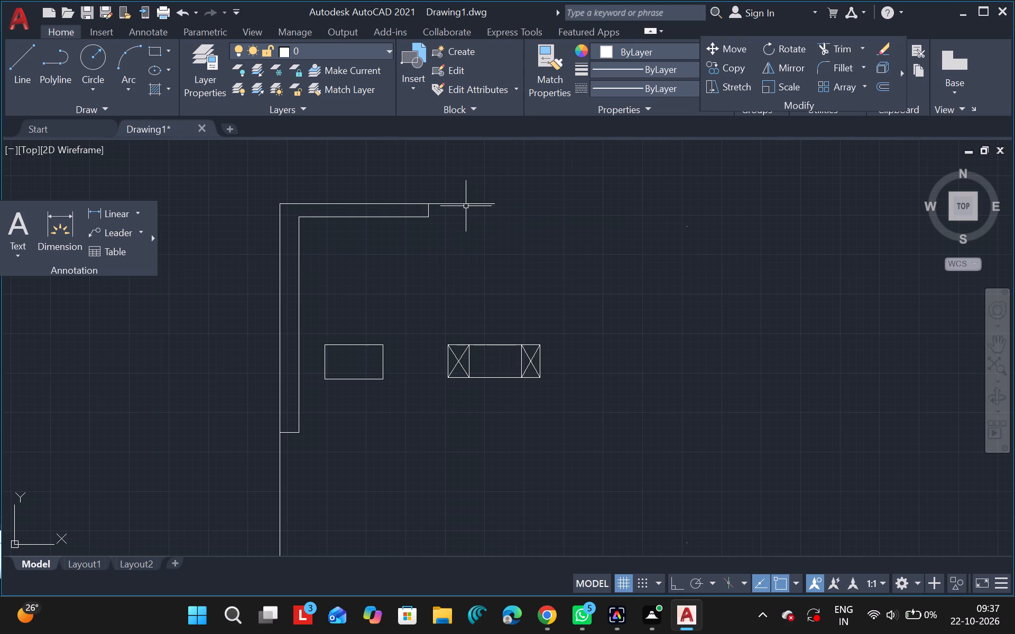
Copy the horizontal line beyond the strip's far end repeatedly downward at close spacing, to about 40 units below the original.
left_click(460, 204)
type("co")
left_click(556, 278)
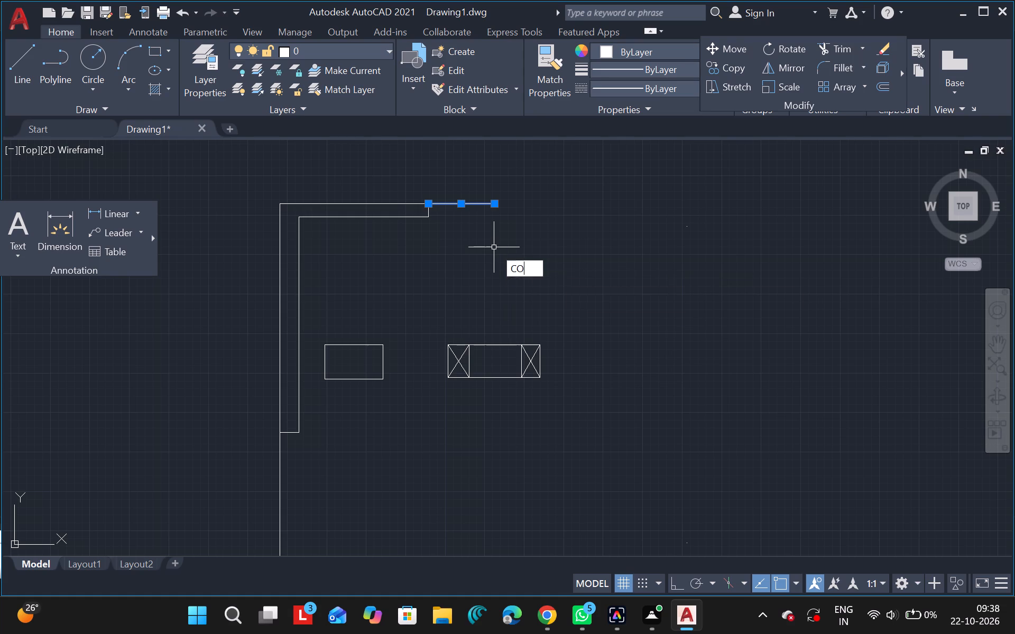
left_click(556, 278)
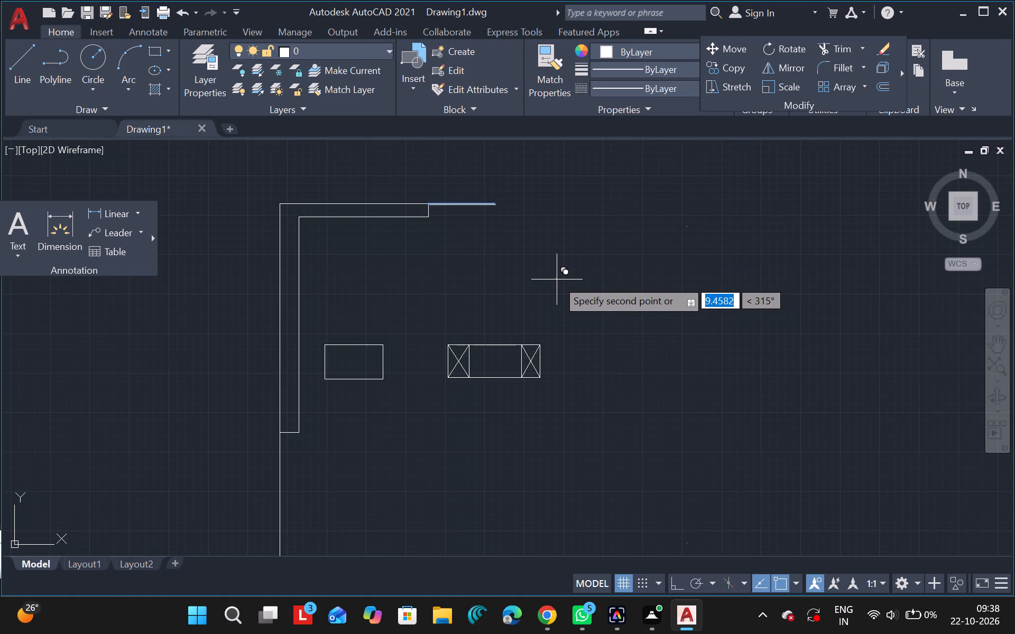
left_click(557, 279)
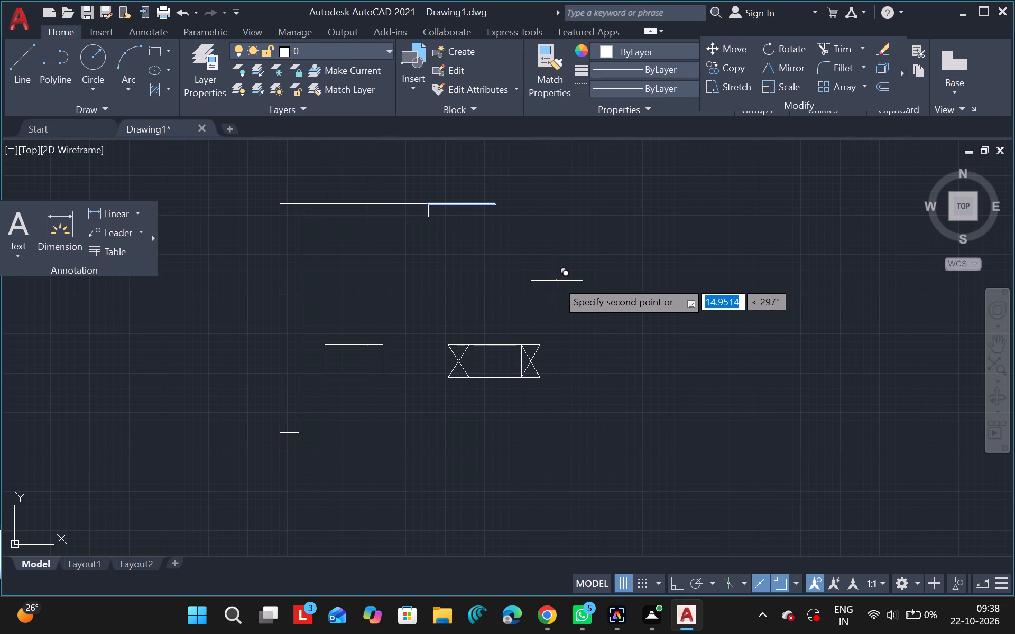
left_click(557, 281)
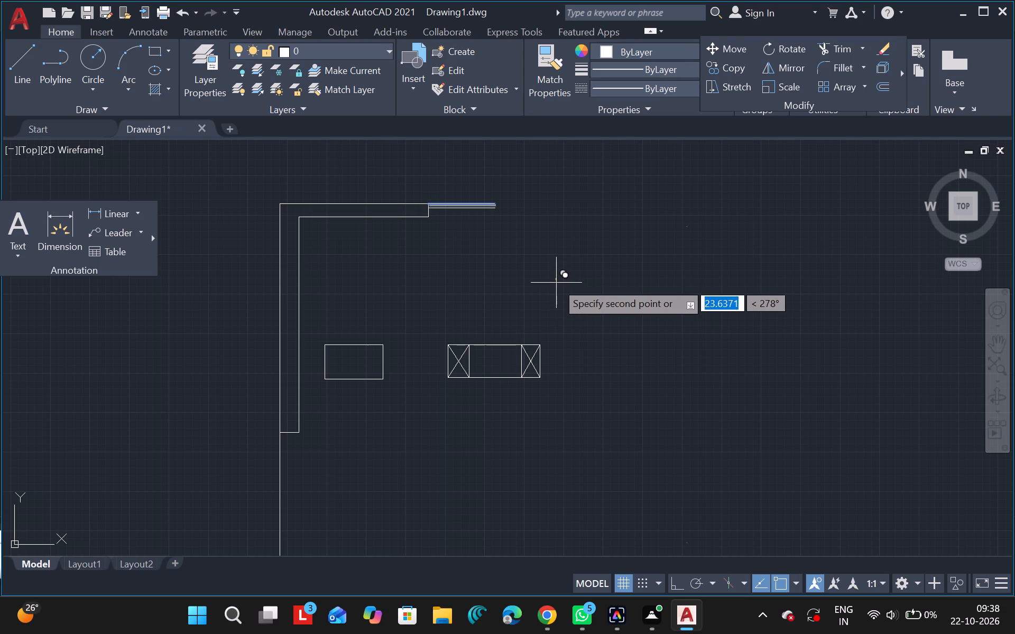
left_click(556, 282)
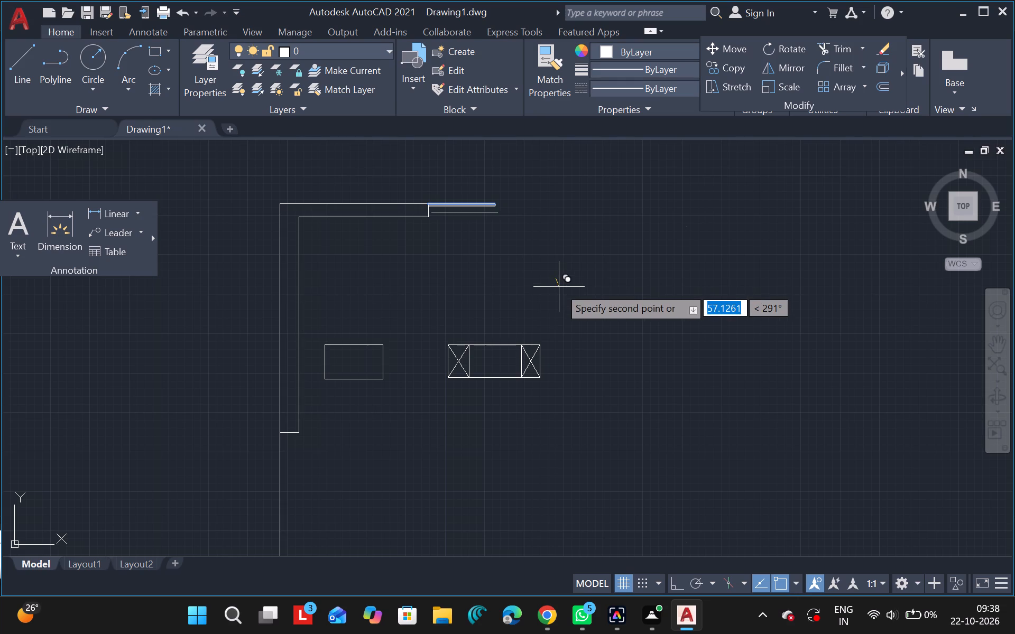
left_click(557, 283)
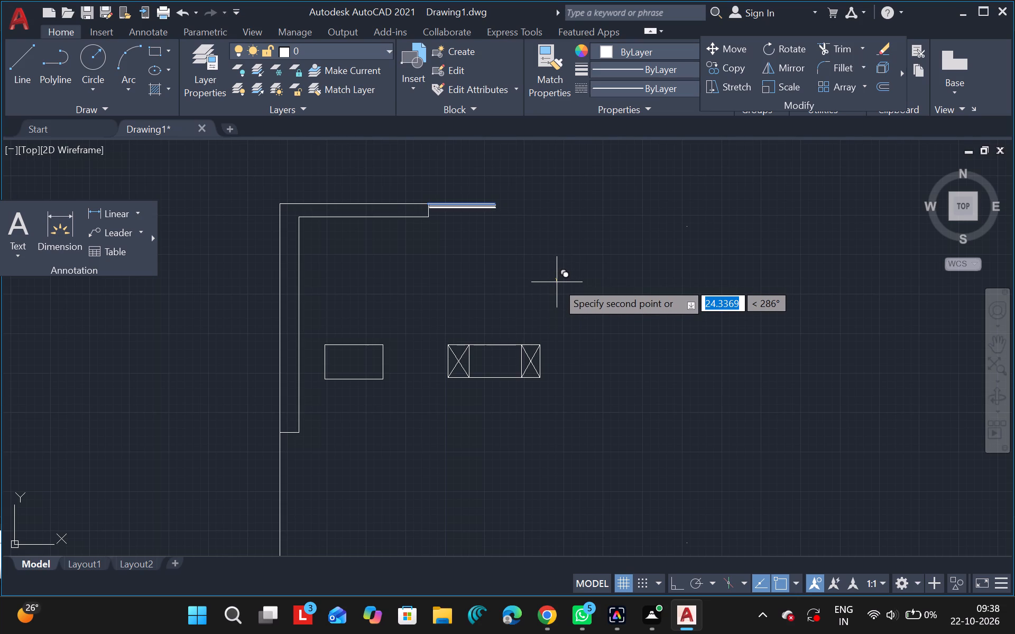
left_click(557, 283)
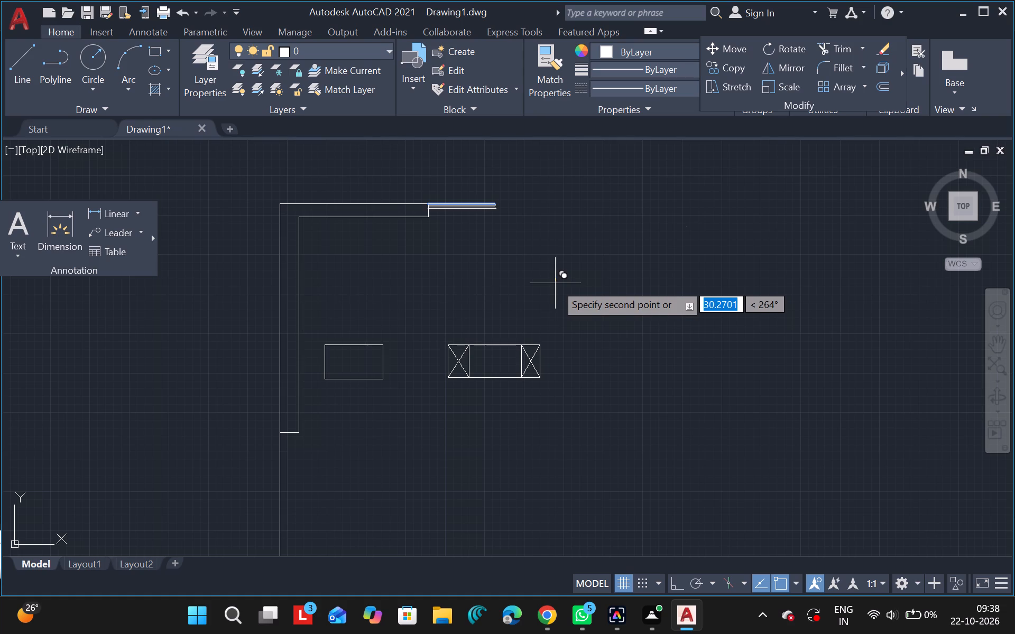
left_click(555, 283)
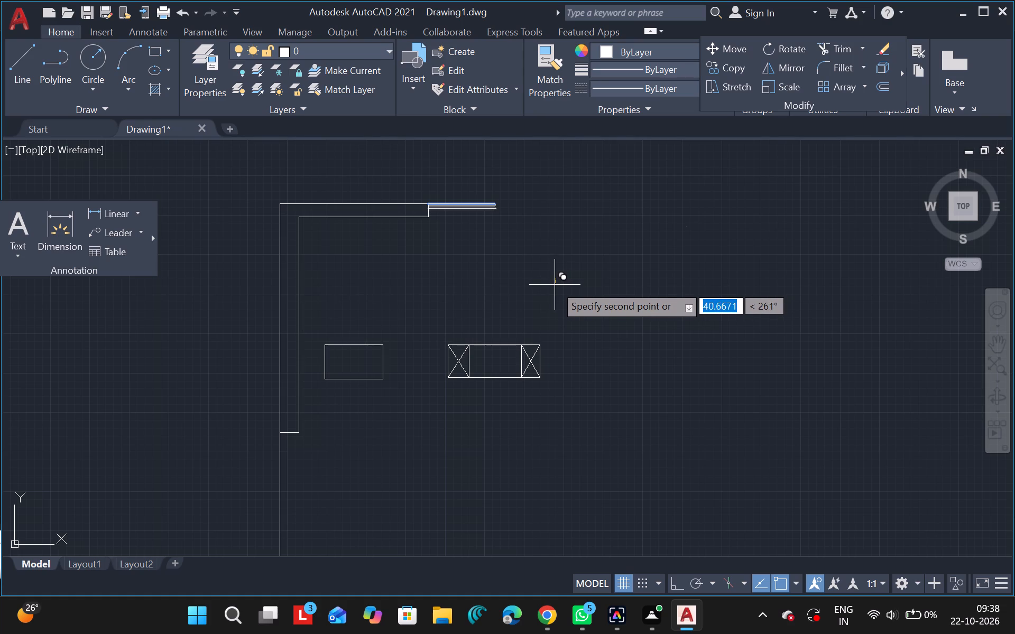
left_click(554, 284)
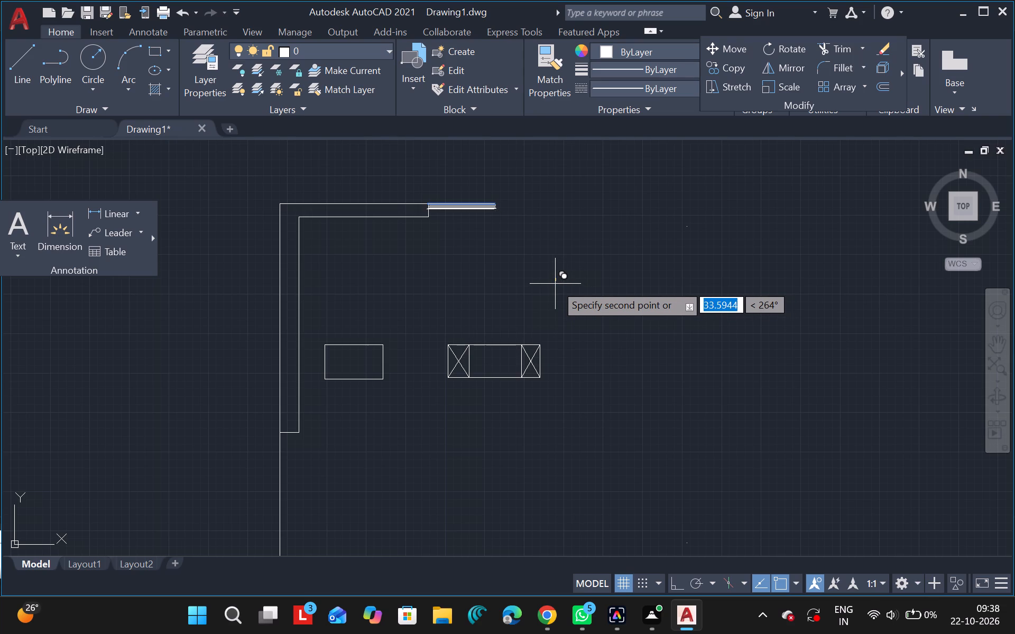
left_click(555, 284)
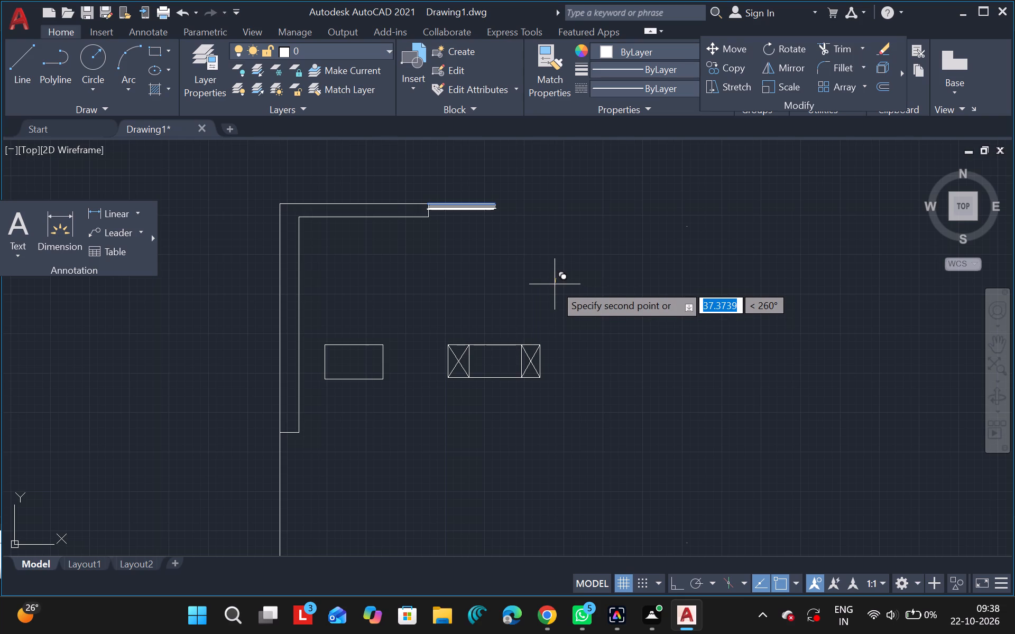
left_click(555, 284)
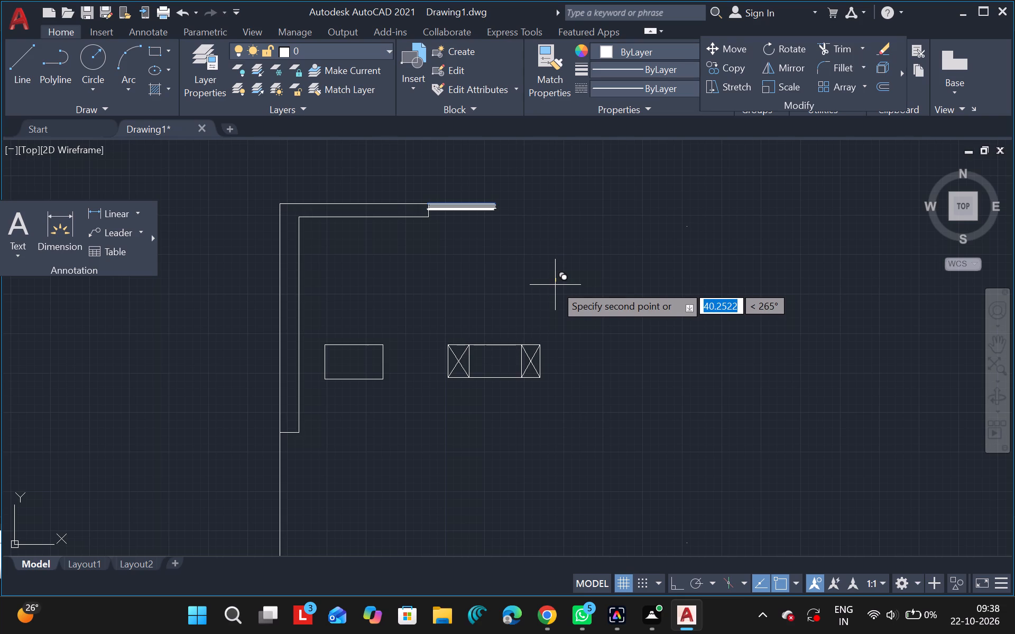
Place more closely spaced copies of the line further down, reaching the strip's lower edge about 80 units below the original.
left_click(555, 285)
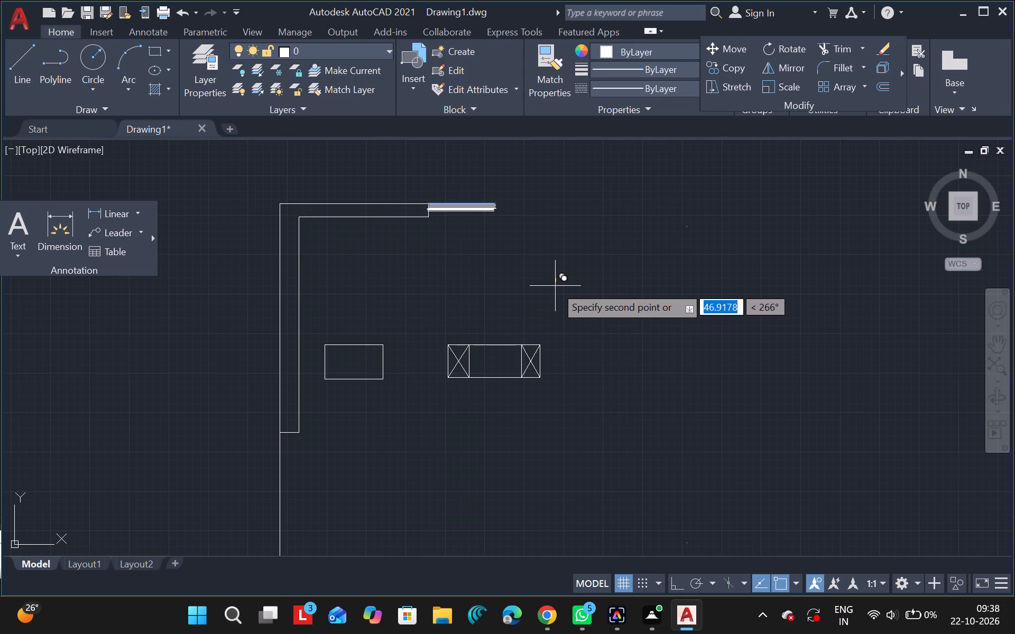
left_click(554, 284)
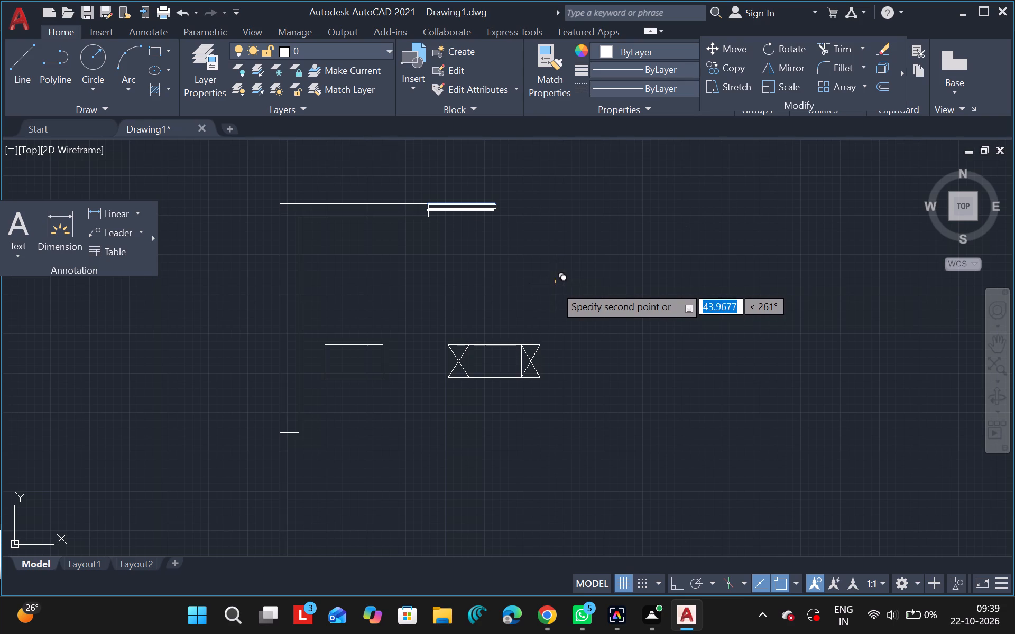
left_click(555, 285)
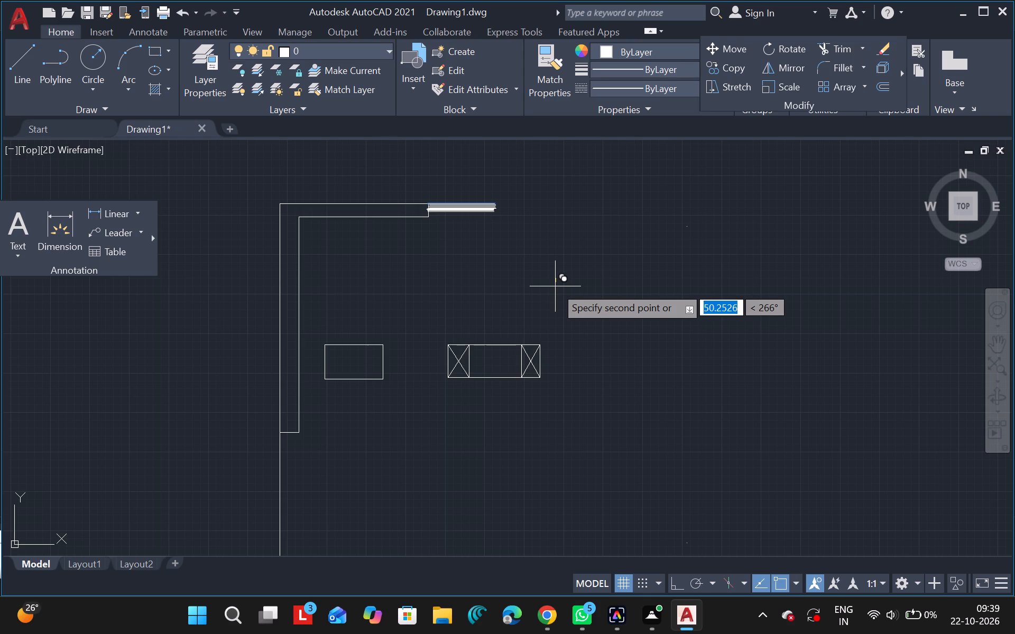
left_click(555, 286)
left_click(555, 287)
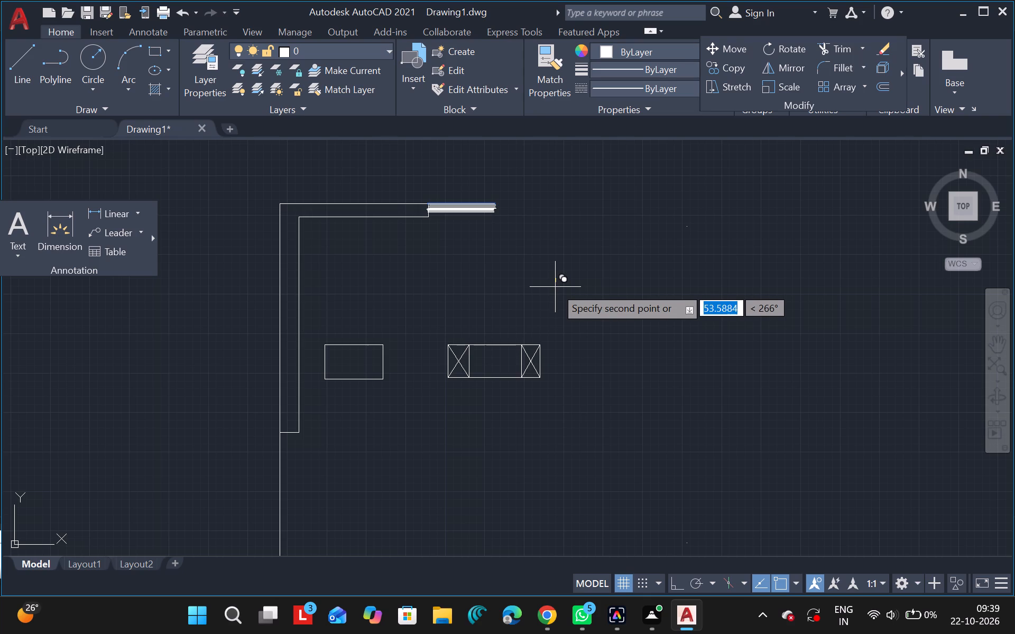
left_click(555, 287)
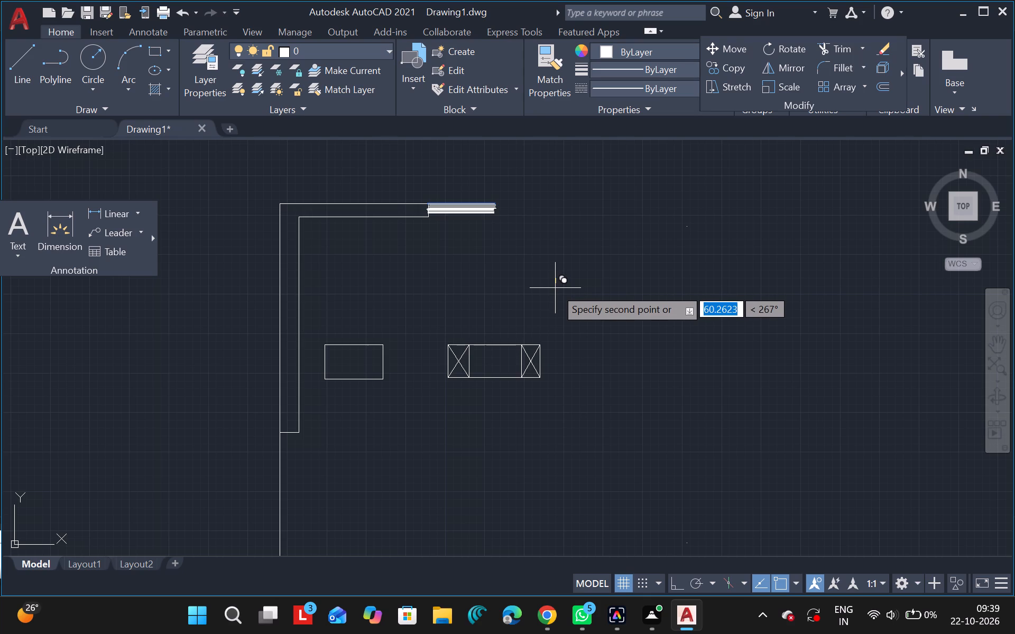
left_click(555, 288)
left_click(555, 288)
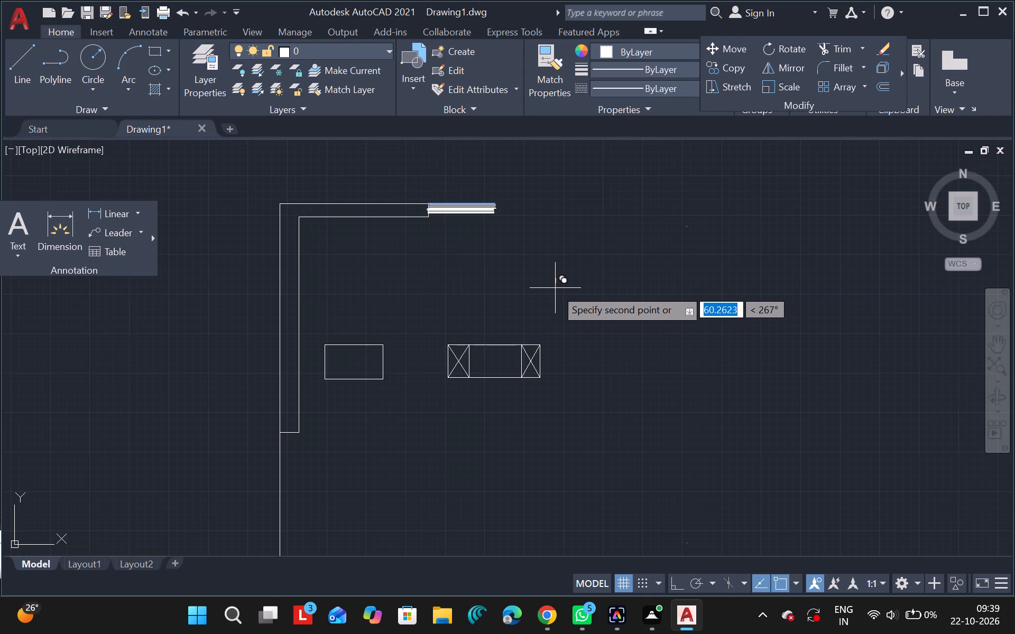
left_click(556, 291)
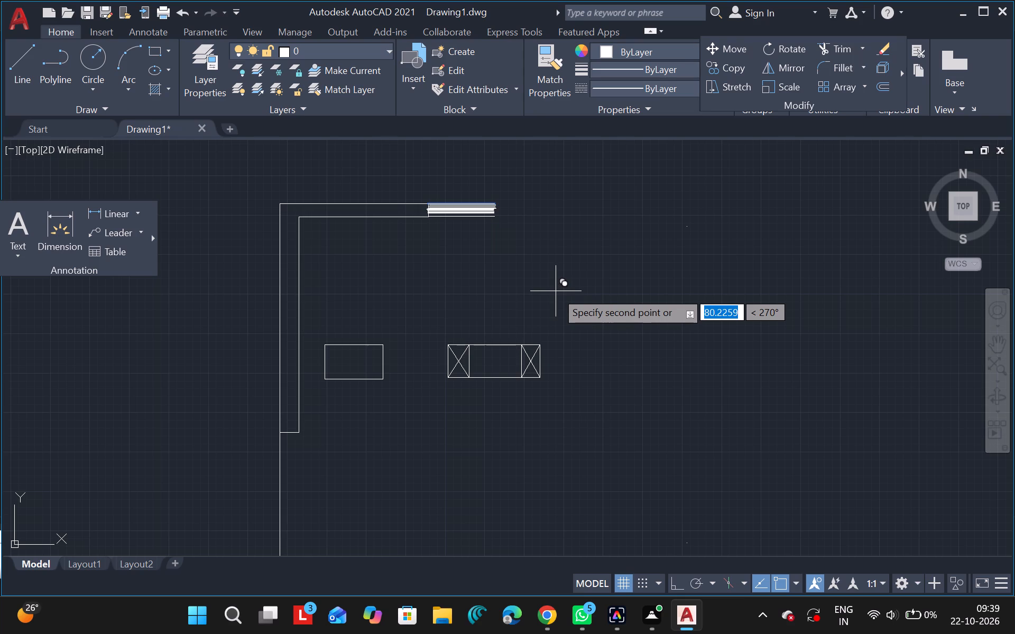
left_click(556, 290)
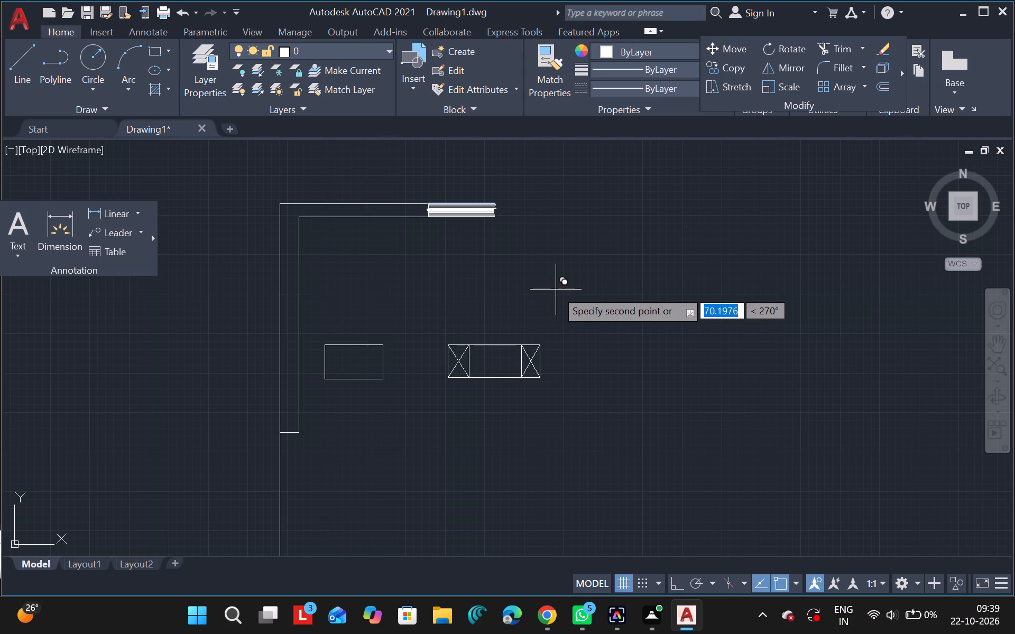
left_click(556, 290)
left_click(556, 291)
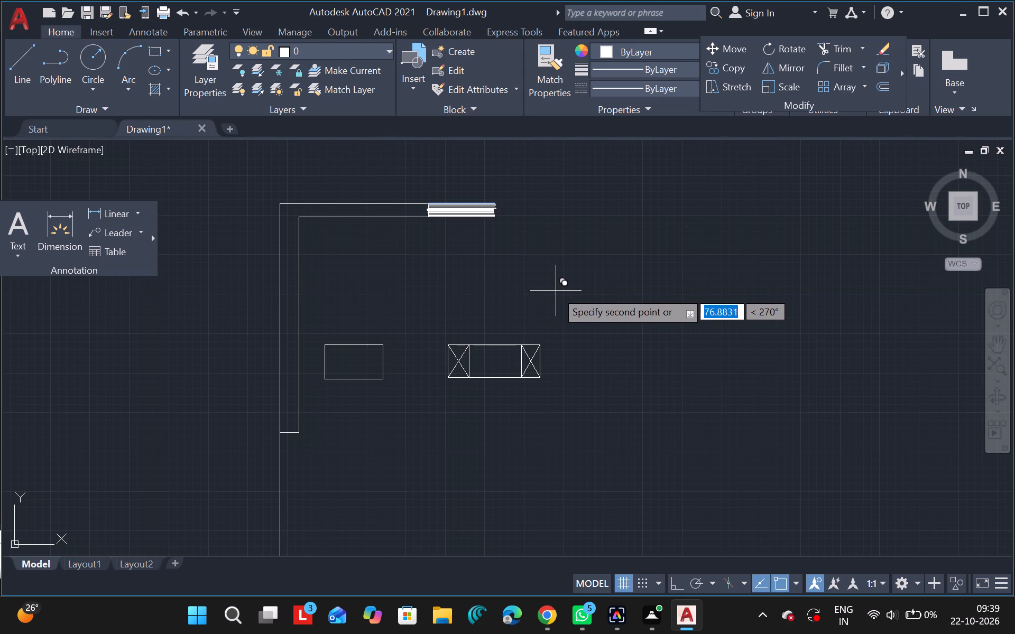
Fill the gaps between the copied lines with further copies of the same line and finish copying.
left_click(556, 287)
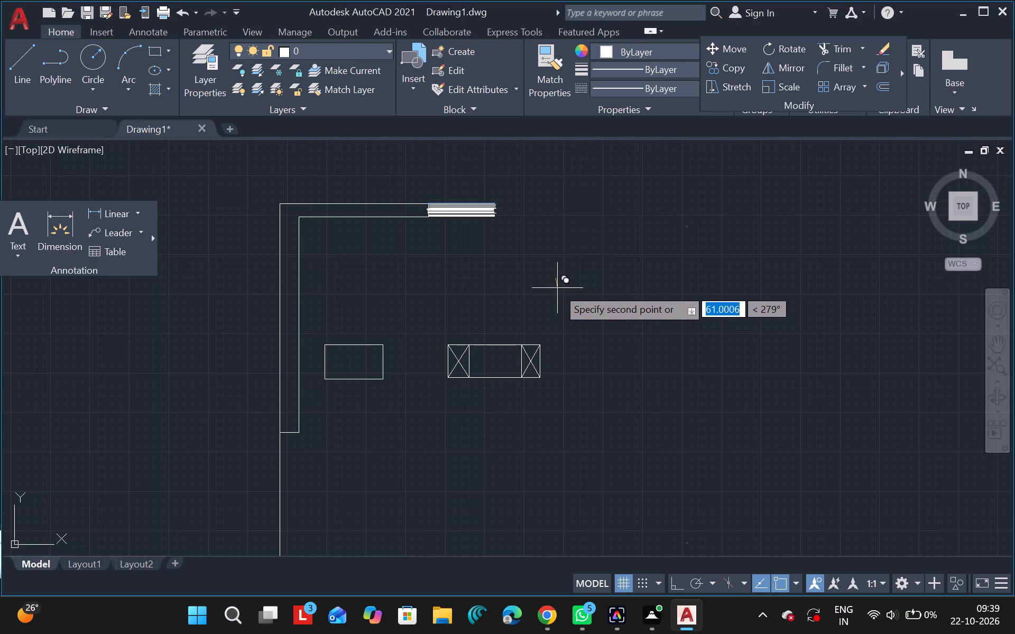
left_click(558, 288)
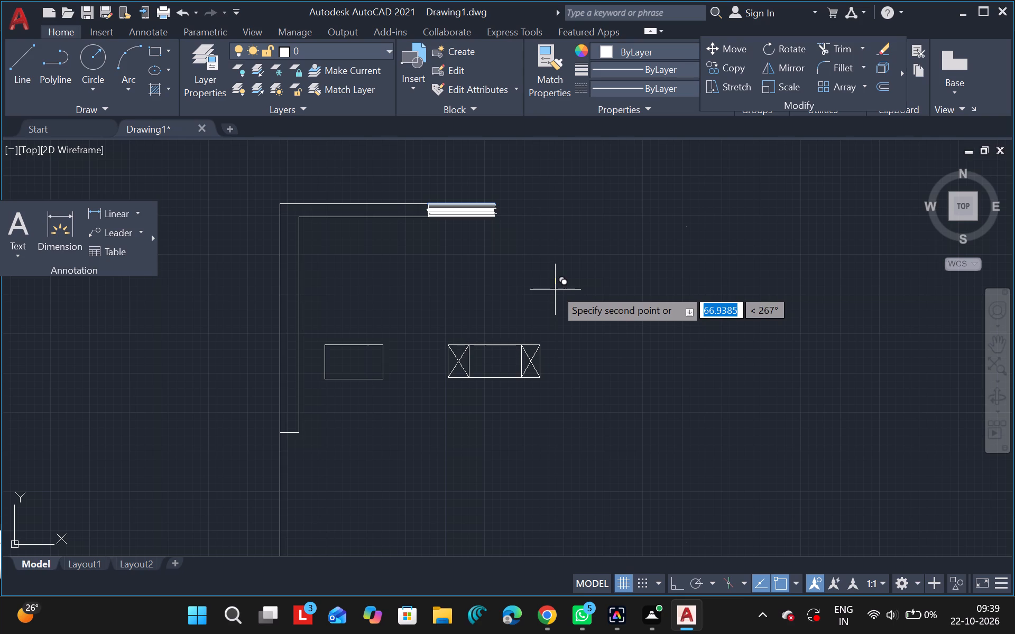
left_click(555, 289)
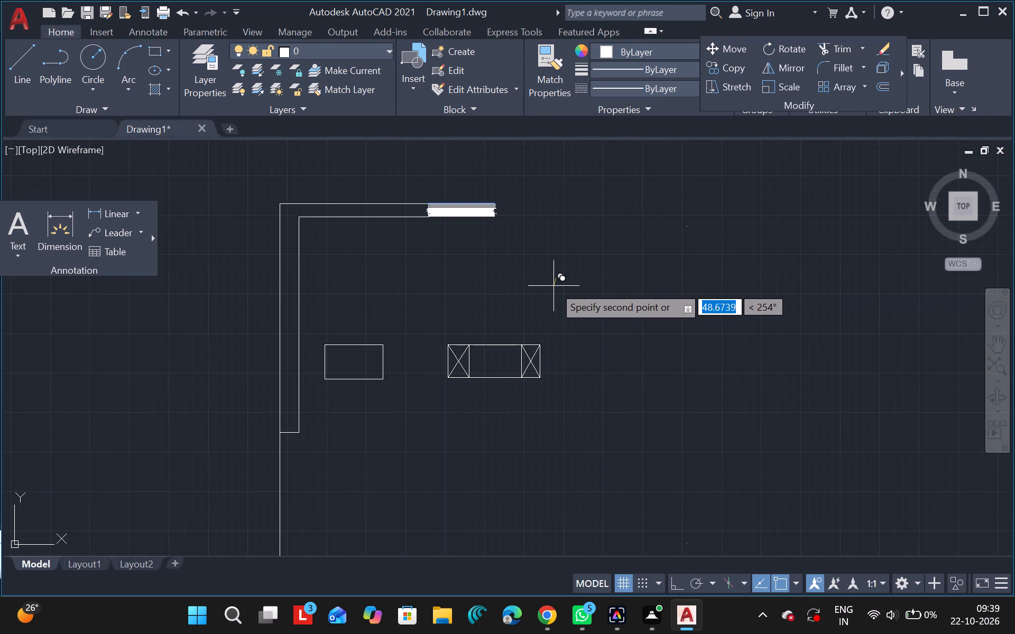
left_click(553, 286)
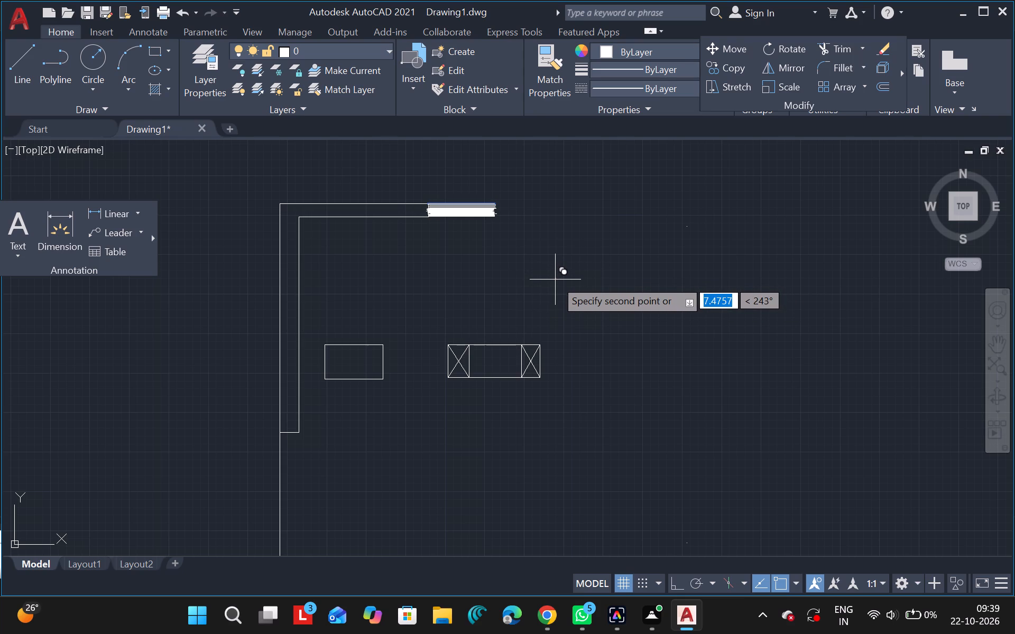
left_click(555, 281)
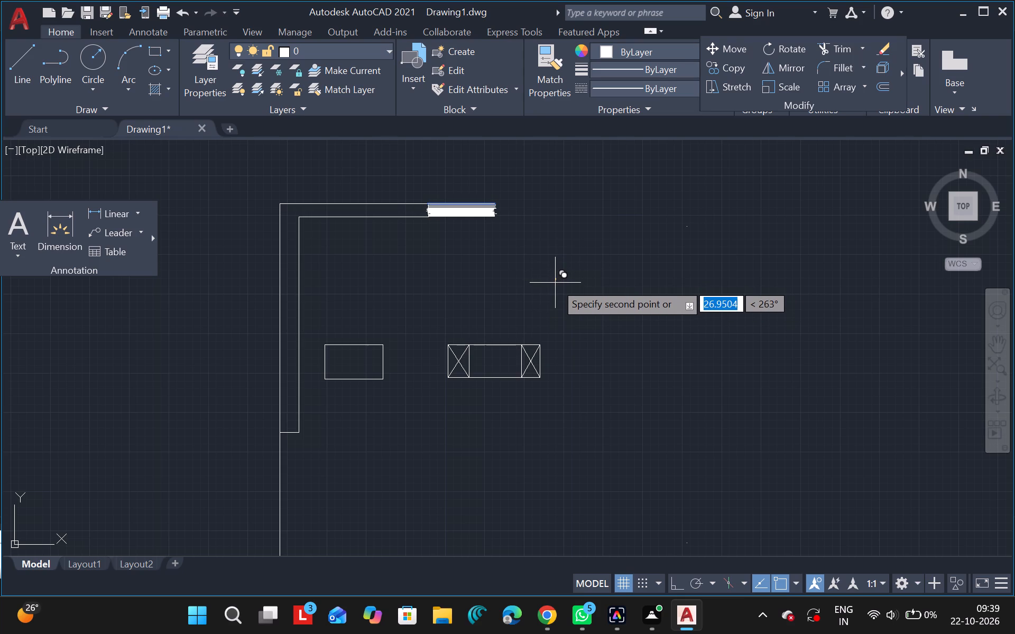
left_click(555, 283)
double_click(555, 283)
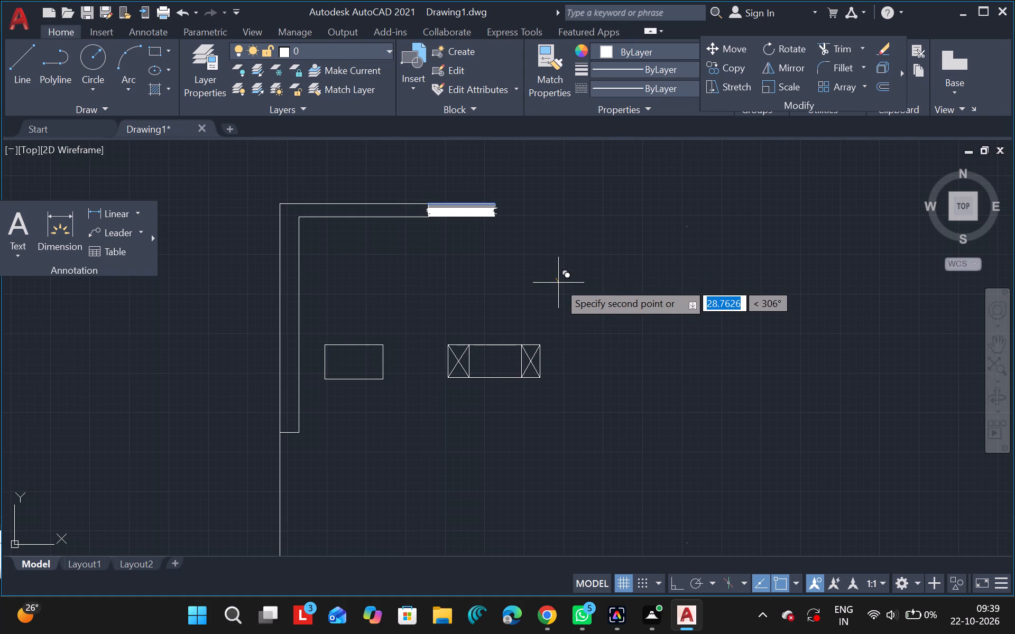
left_click_drag(556, 282, 556, 281)
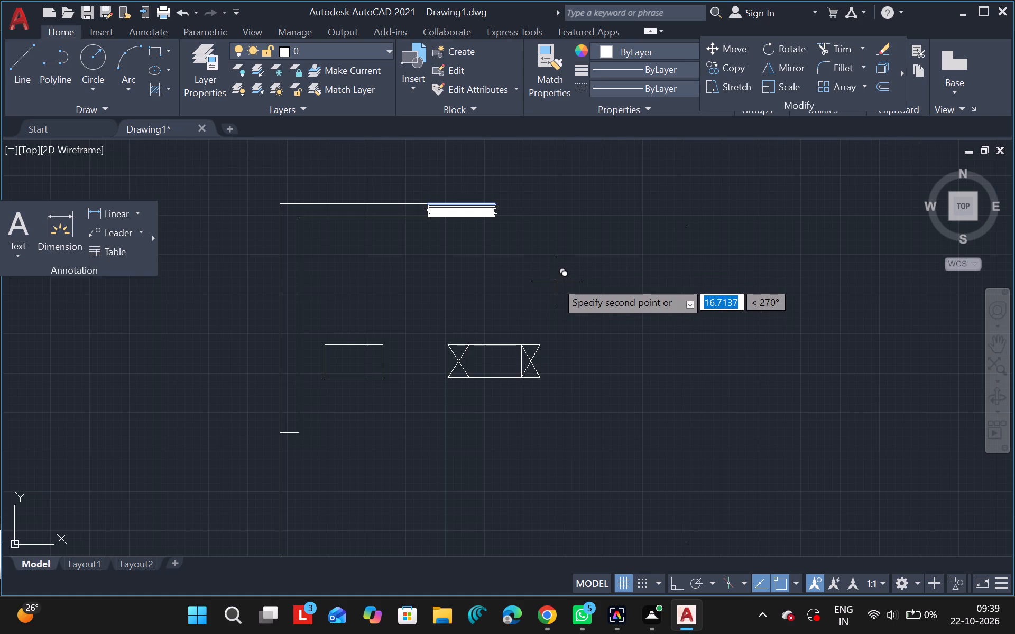
left_click_drag(556, 281, 639, 283)
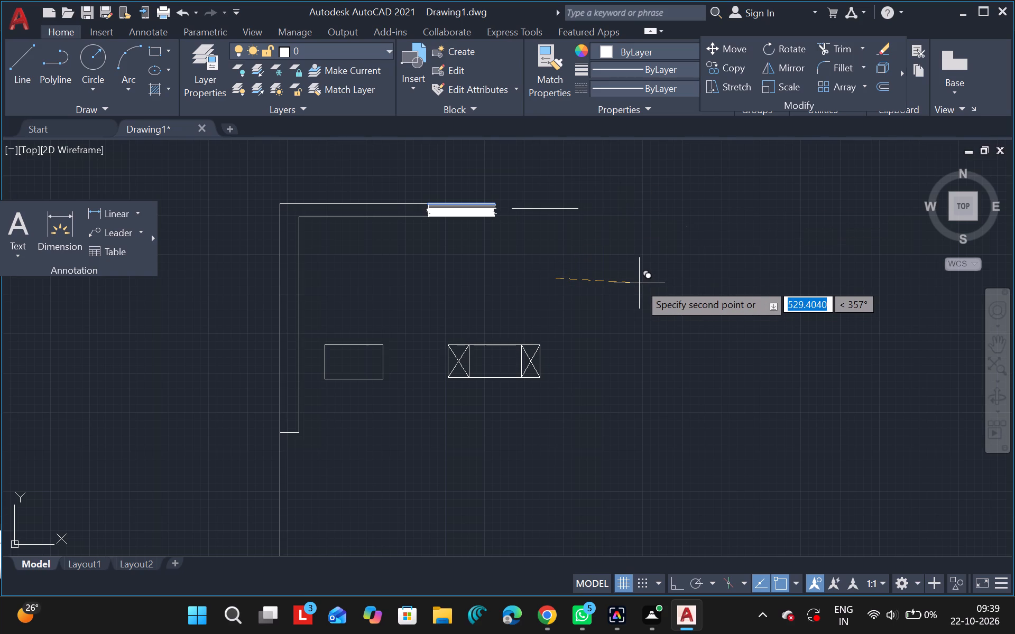
key("Escape")
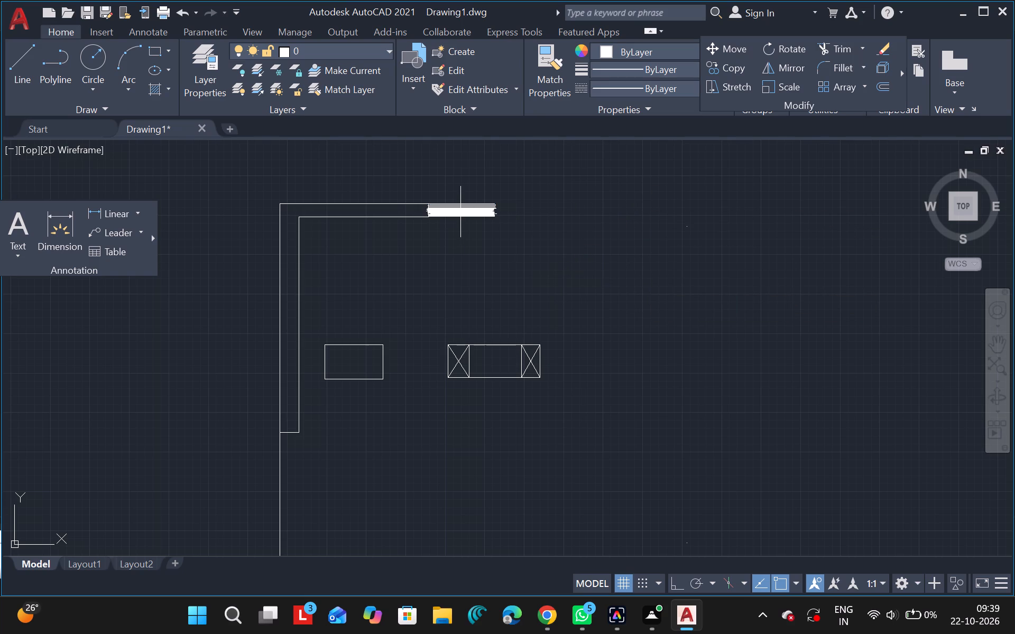
Copy the second line from the top of the line-filled band, placing the first closely spaced copies within about 10 units of the original.
scroll(460, 210, "up", 3, "ctrl")
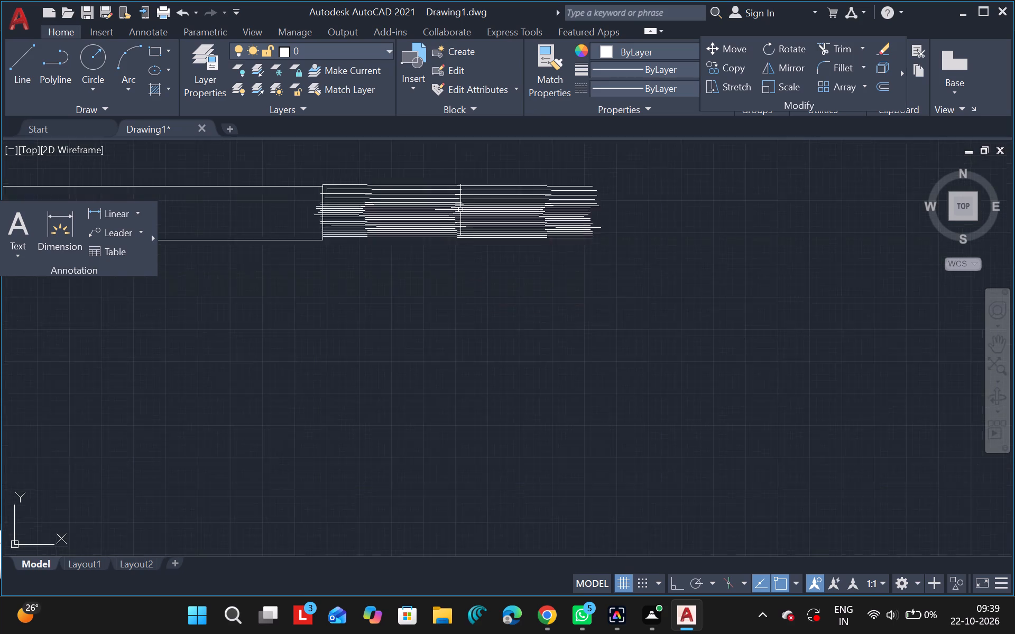
scroll(460, 210, "up", 2, "ctrl")
scroll(460, 210, "down", 1, "ctrl")
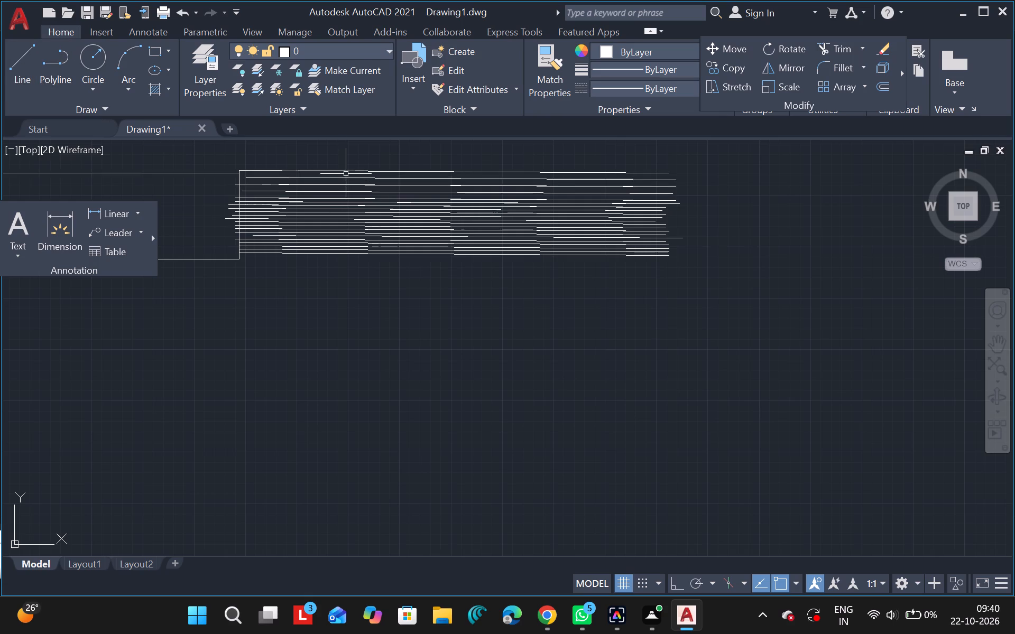
left_click(345, 176)
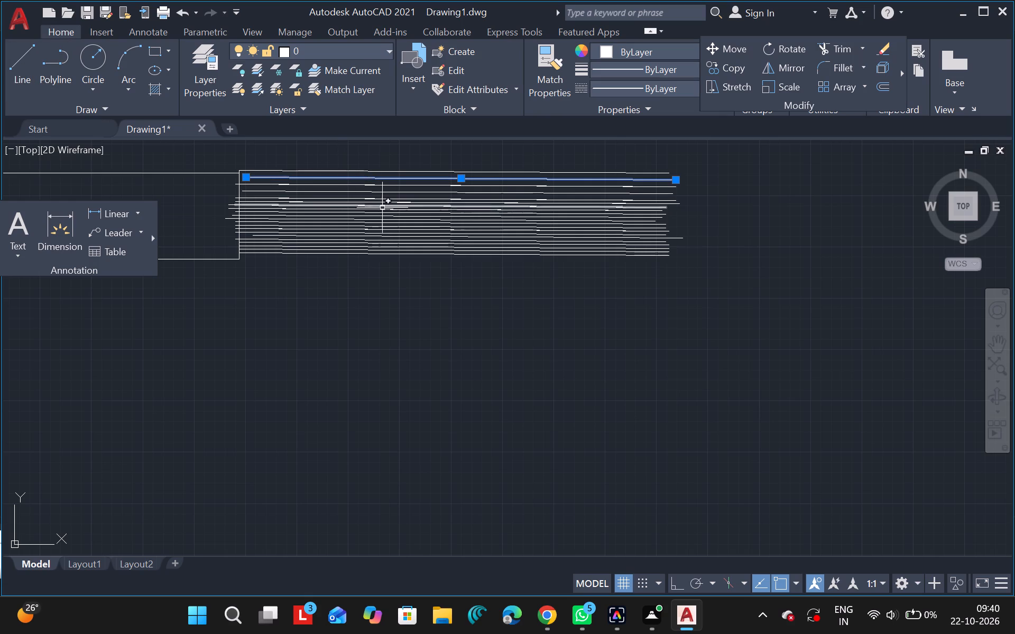
type("co")
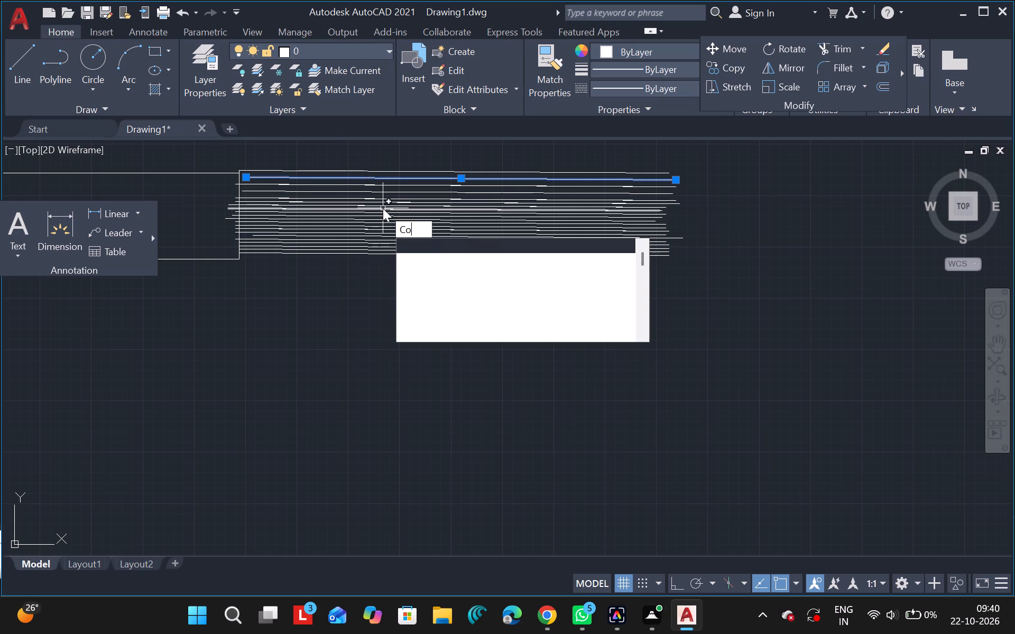
left_click(467, 246)
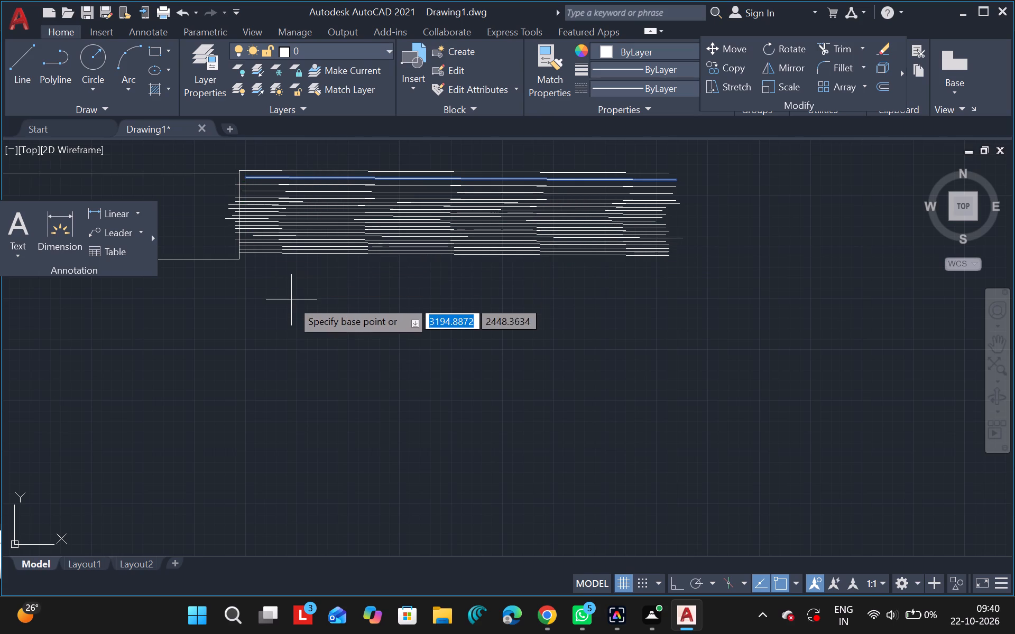
left_click_drag(325, 286, 317, 290)
left_click_drag(317, 290, 316, 284)
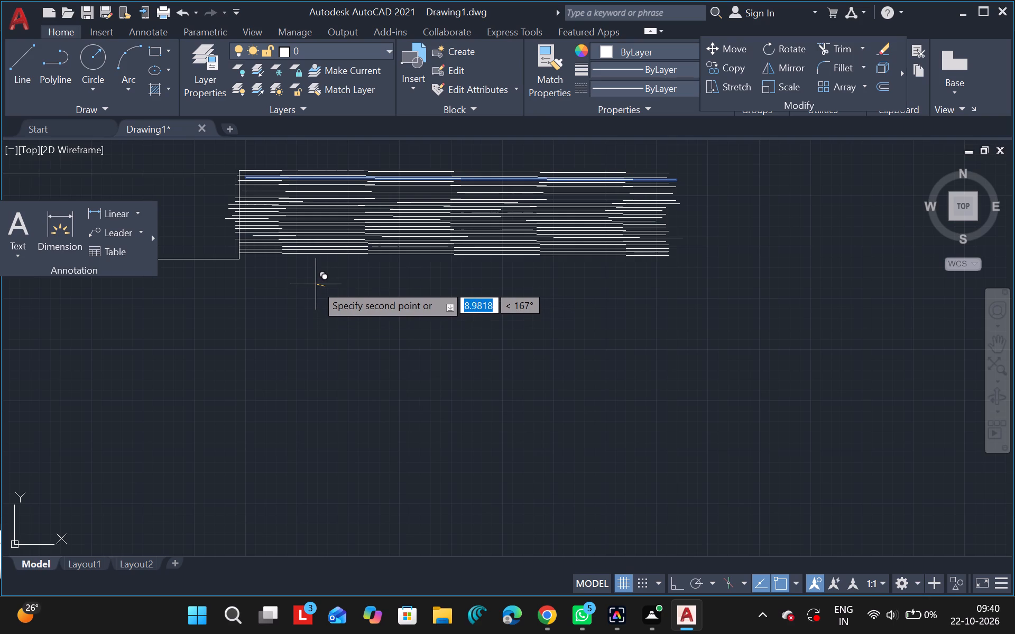
left_click(316, 284)
left_click_drag(316, 283, 317, 288)
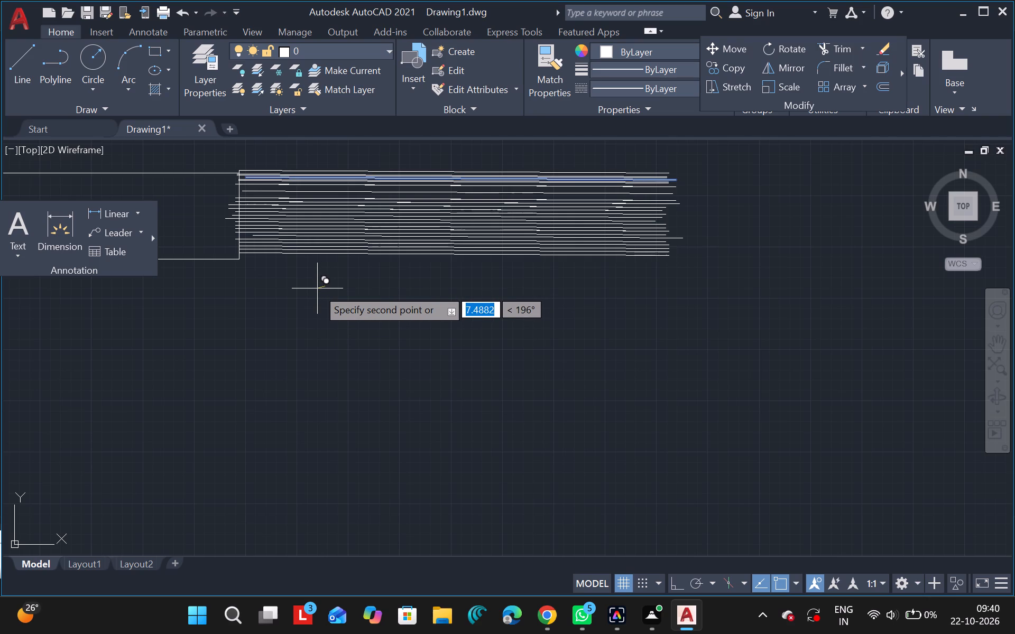
left_click(317, 288)
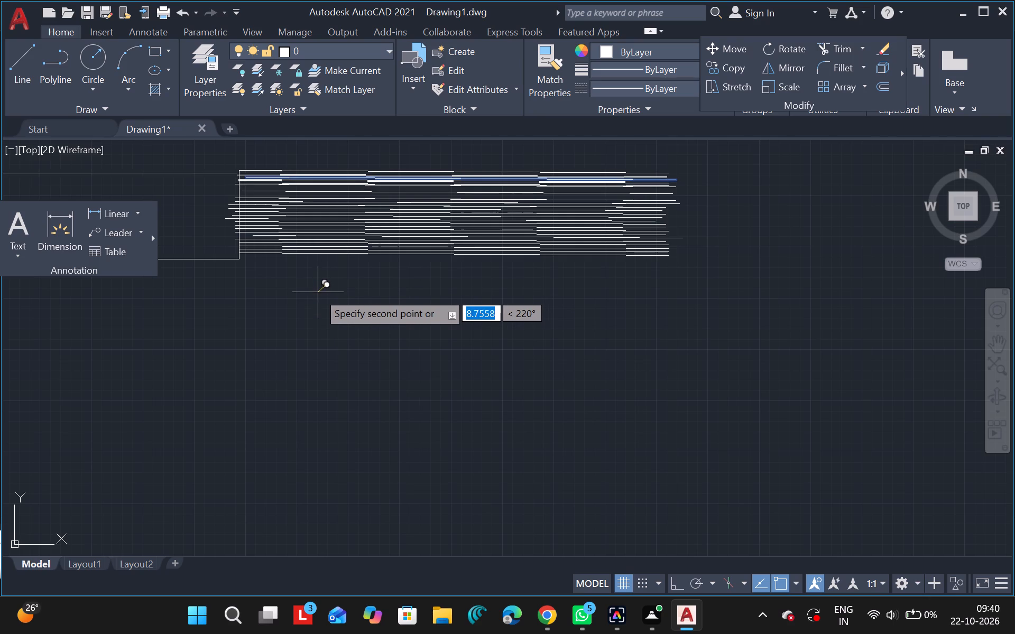
left_click(318, 292)
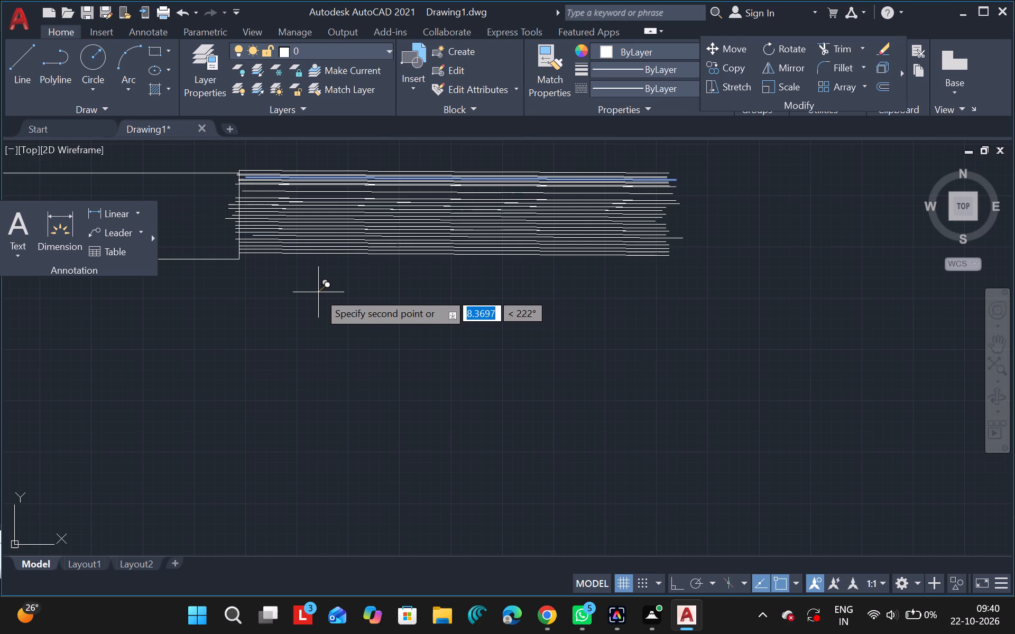
left_click(318, 291)
left_click(318, 294)
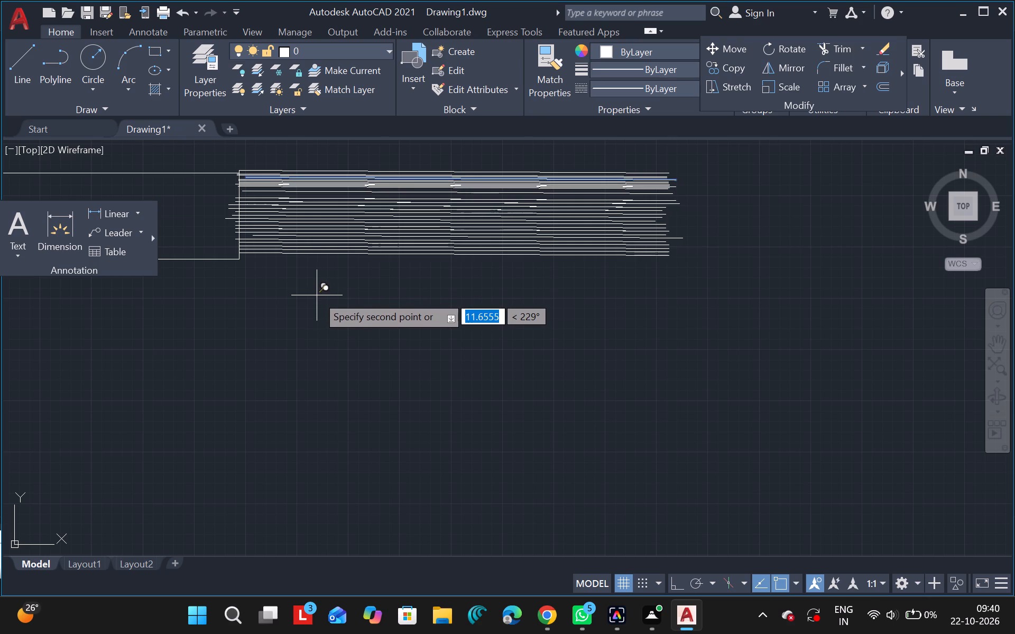
Place further copies of the line at very close spacing, about 12 to 25 units from the original.
left_click(317, 295)
left_click(315, 296)
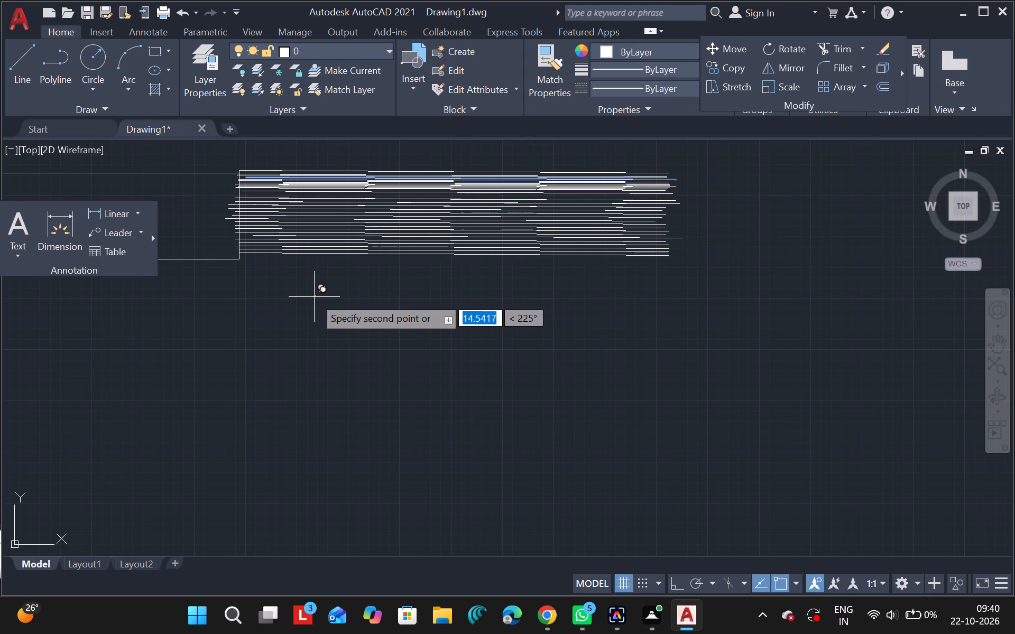
left_click(314, 297)
left_click(314, 300)
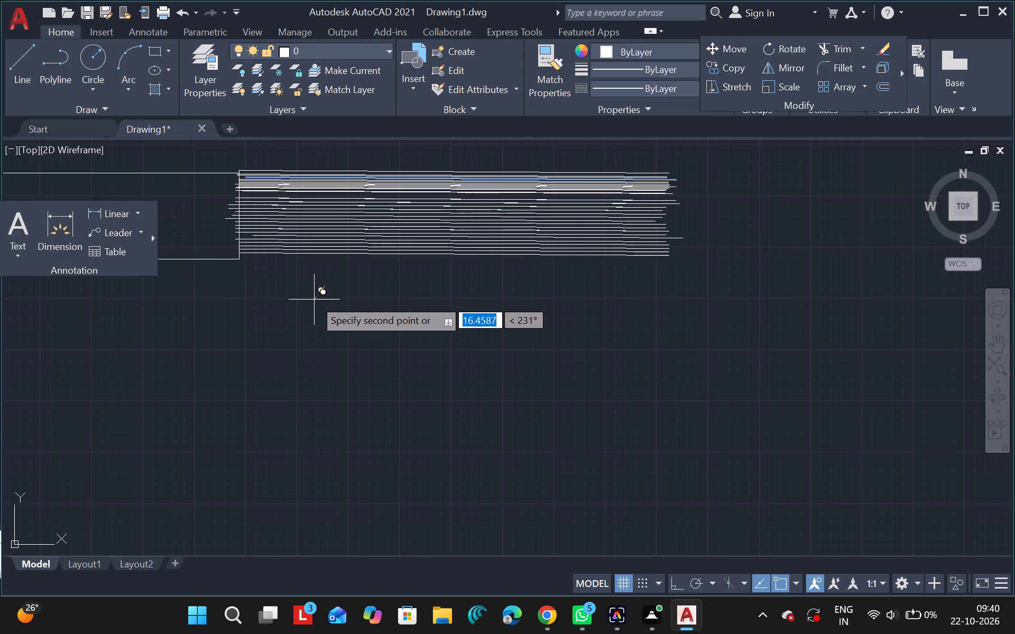
left_click(314, 298)
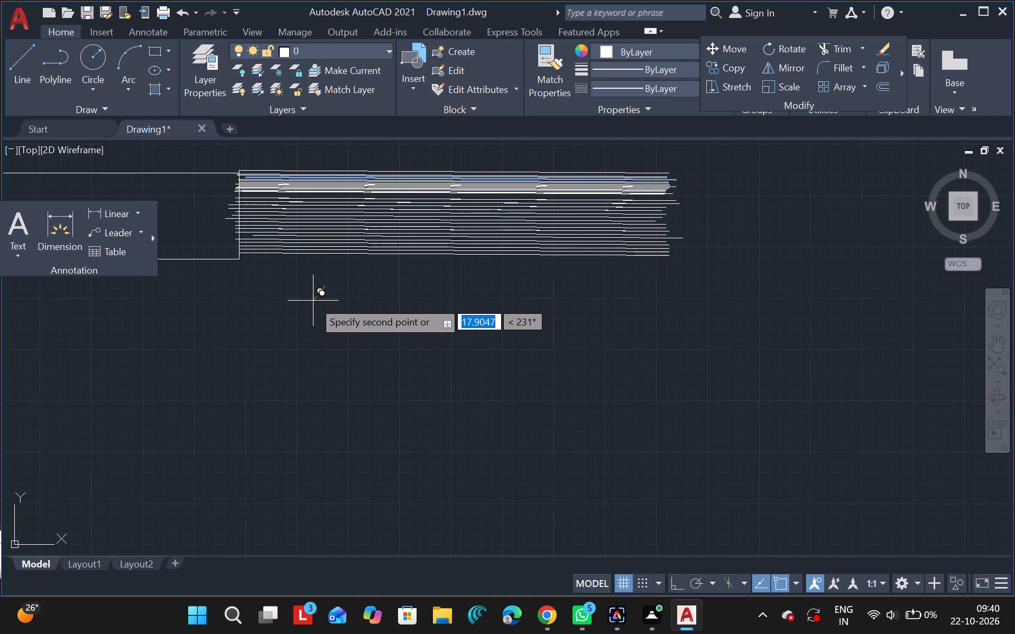
left_click(313, 301)
left_click(312, 301)
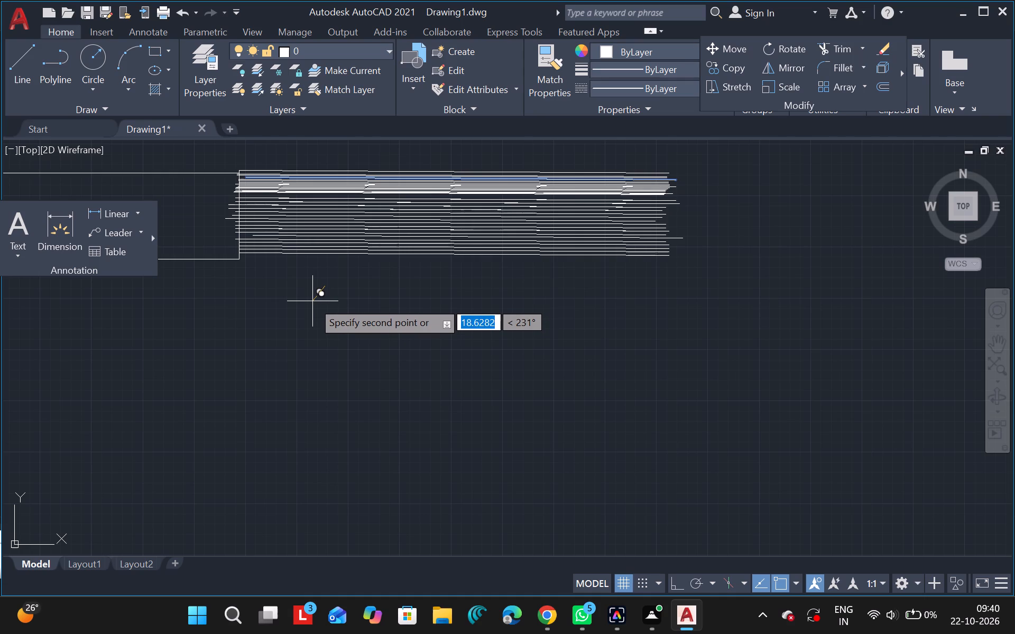
left_click(312, 302)
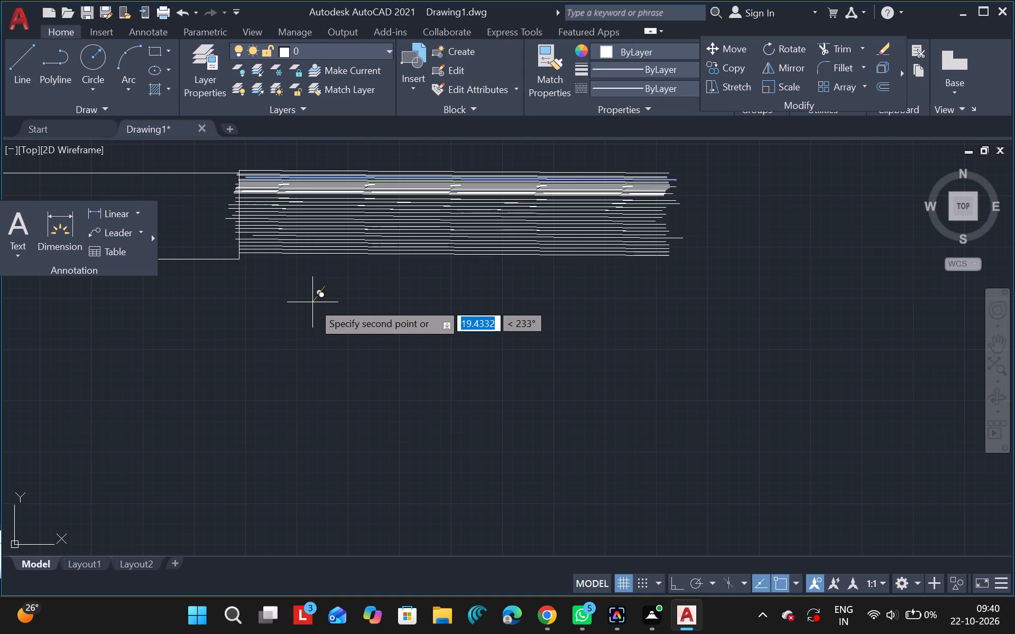
left_click(312, 303)
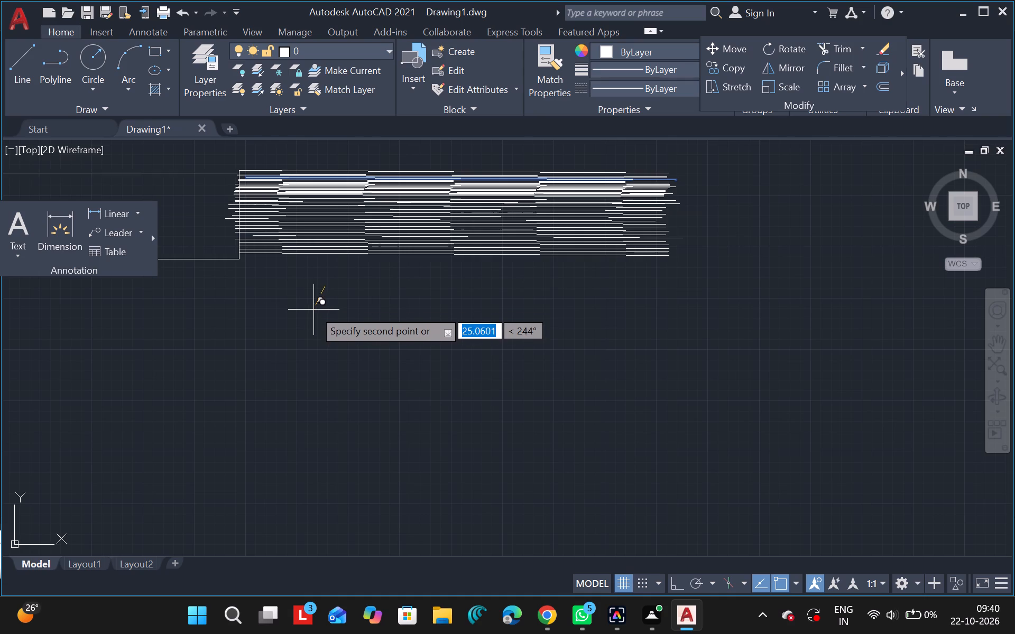
left_click(313, 308)
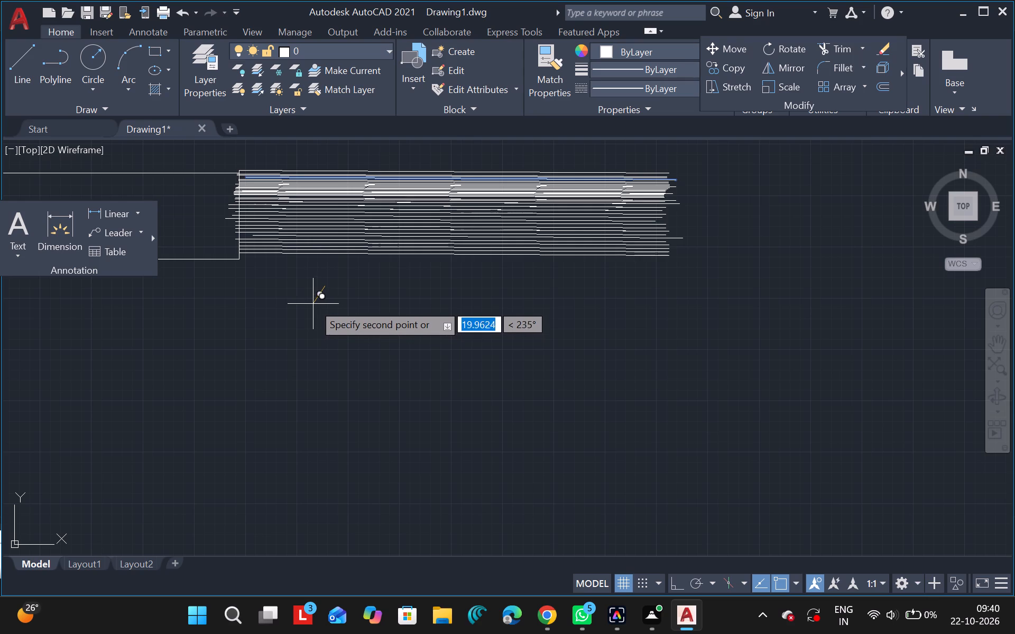
left_click(312, 305)
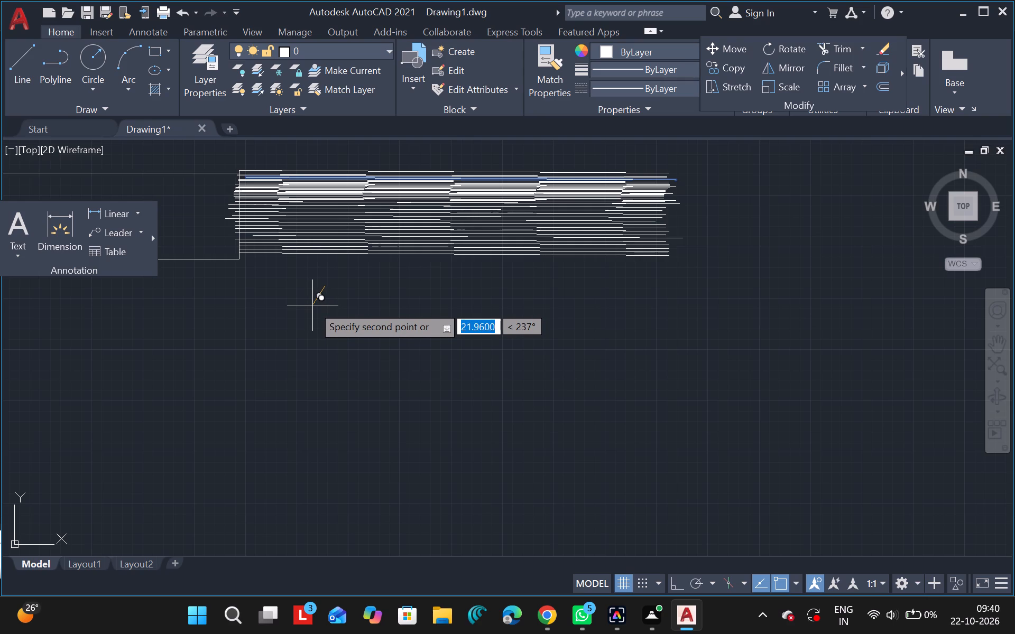
Continue the copies down into the middle of the band, about 25 to 38 units from the original.
left_click_drag(313, 305, 313, 310)
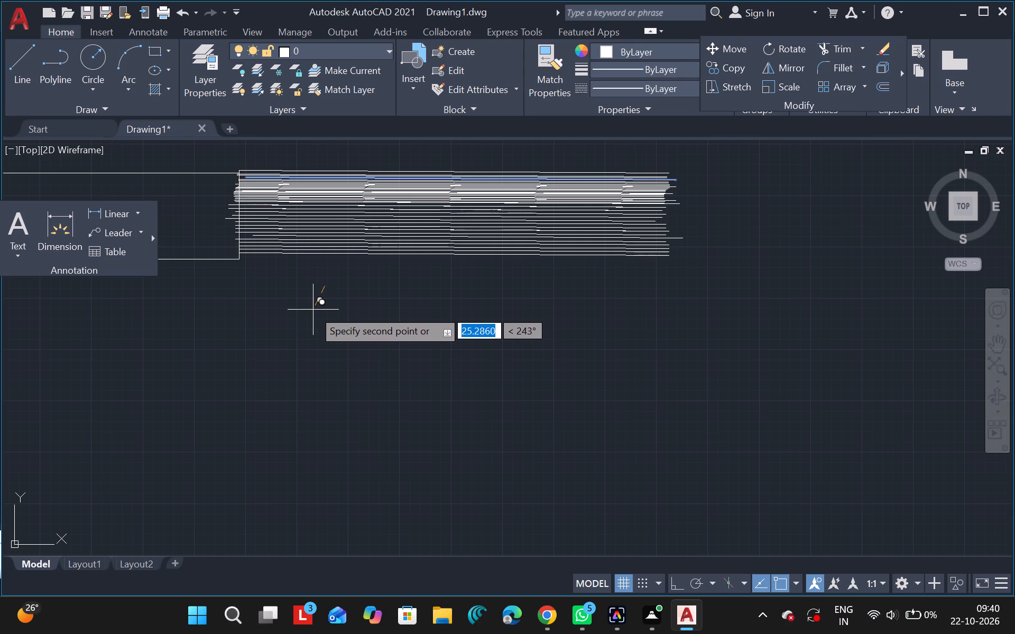
left_click_drag(313, 310, 312, 311)
left_click_drag(312, 311, 313, 319)
left_click_drag(313, 319, 315, 324)
left_click(315, 324)
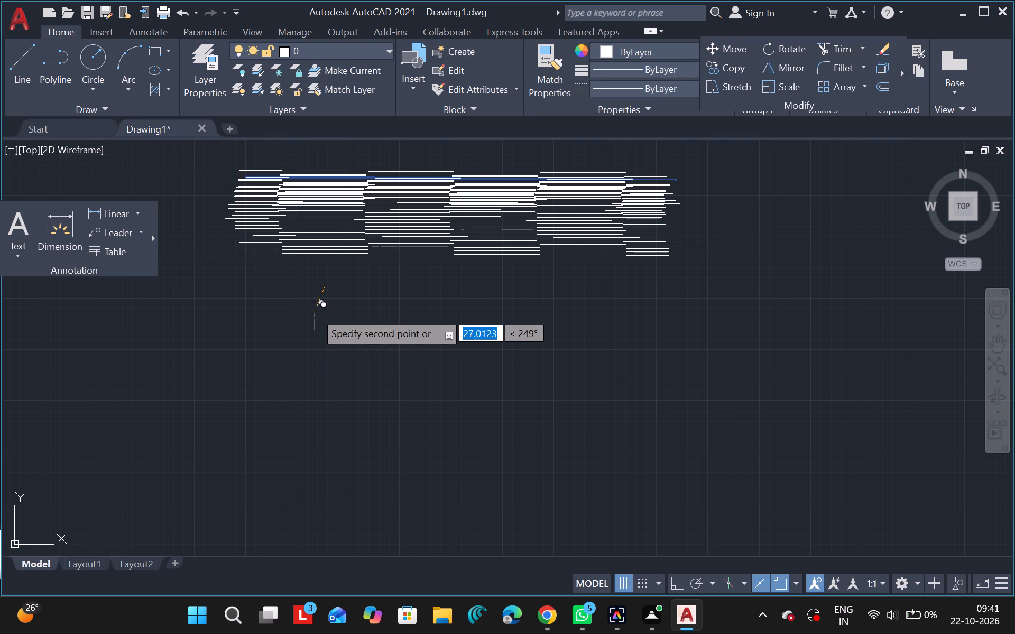
left_click(315, 312)
left_click(316, 317)
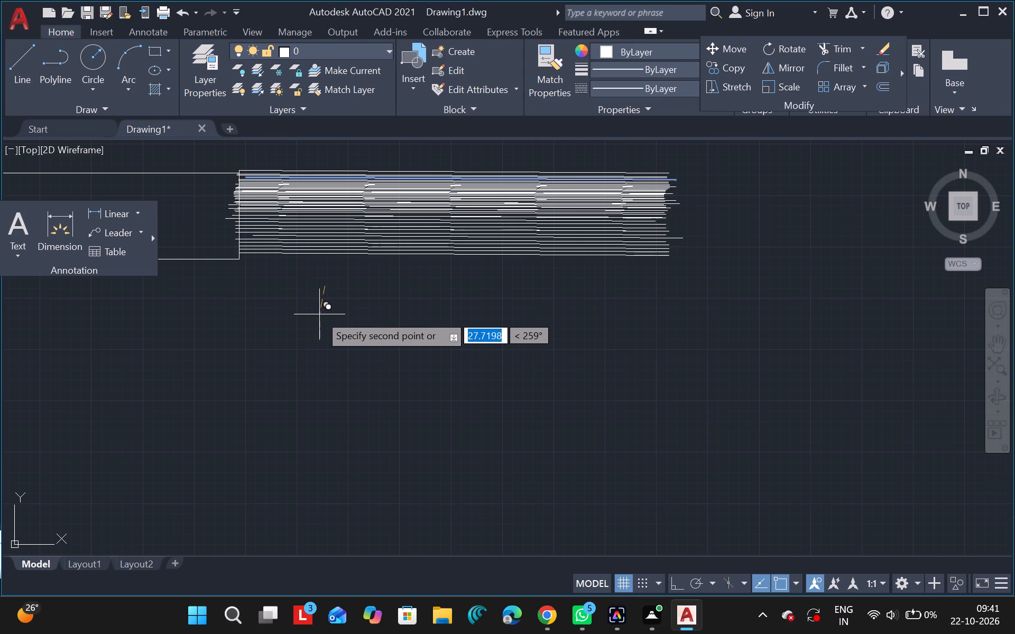
left_click(319, 314)
left_click(319, 320)
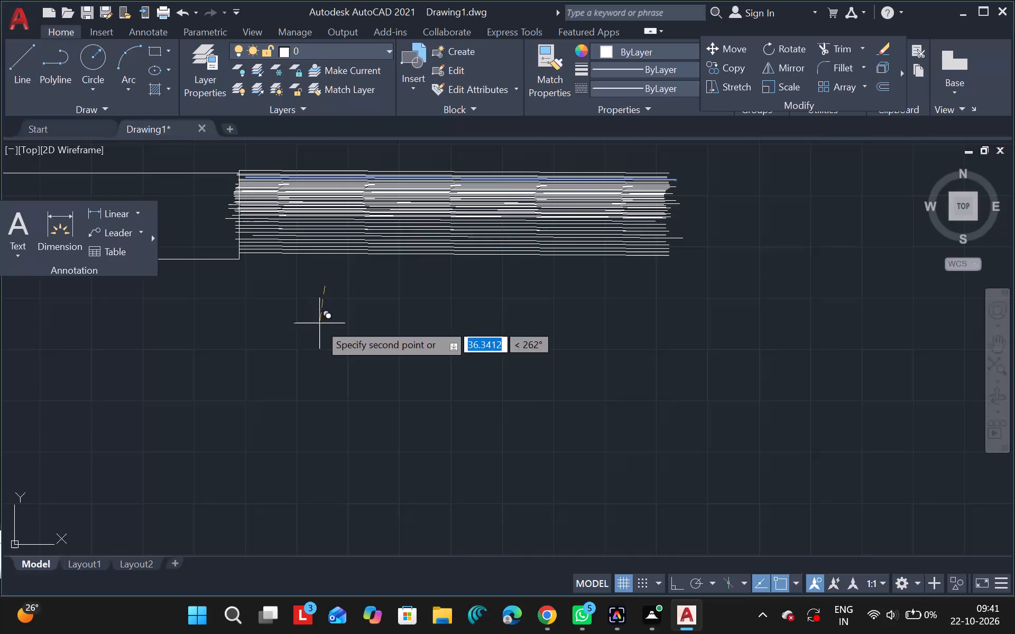
Fill the gaps in the band's lower middle with copies of the line, about 35 to 58 units from the original.
left_click(317, 345)
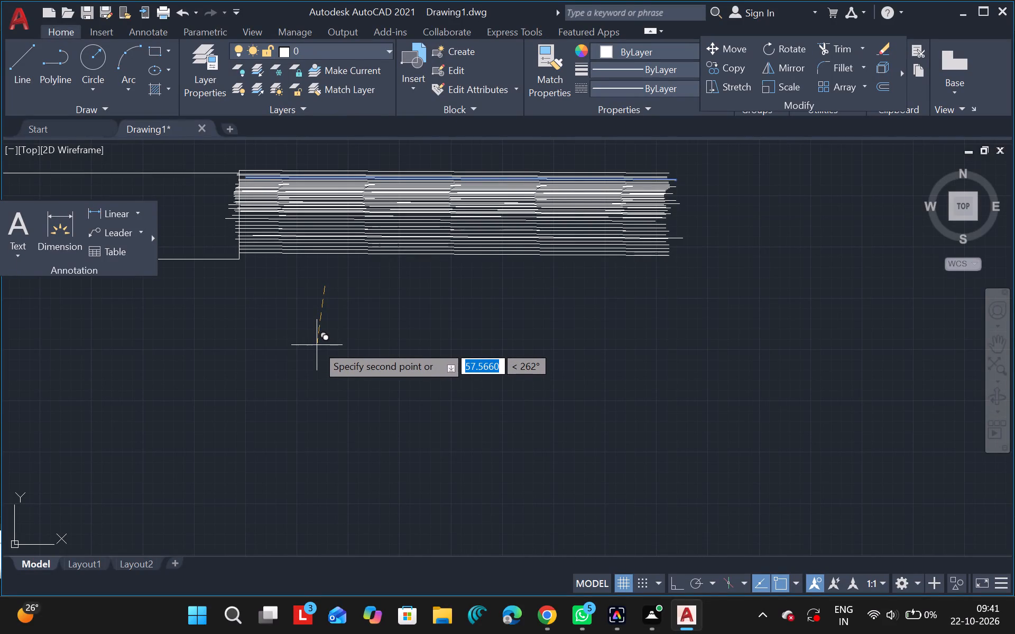
left_click(317, 343)
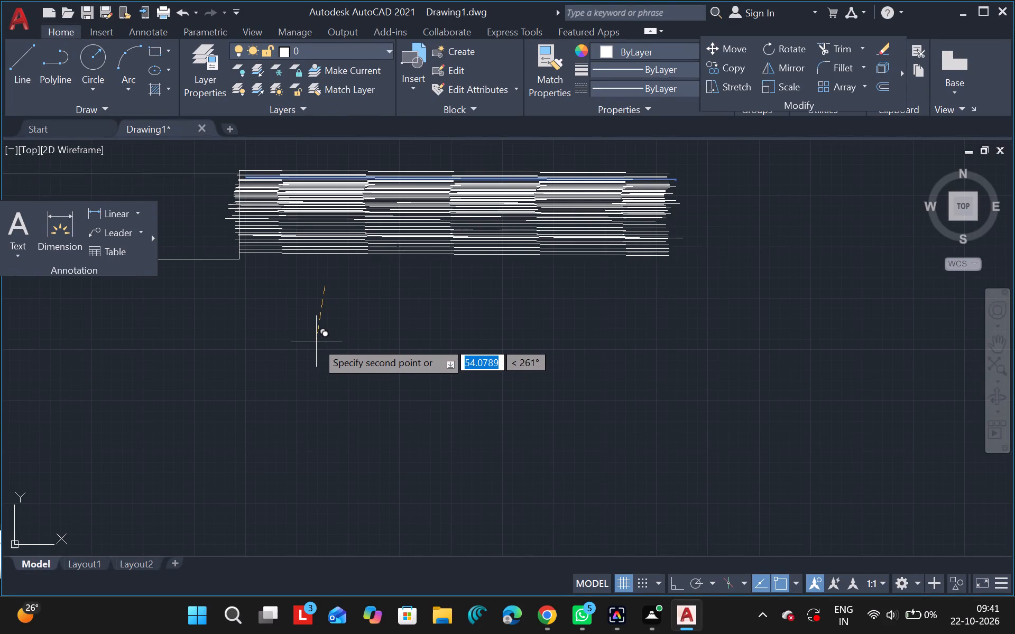
left_click(316, 341)
left_click_drag(316, 340, 316, 339)
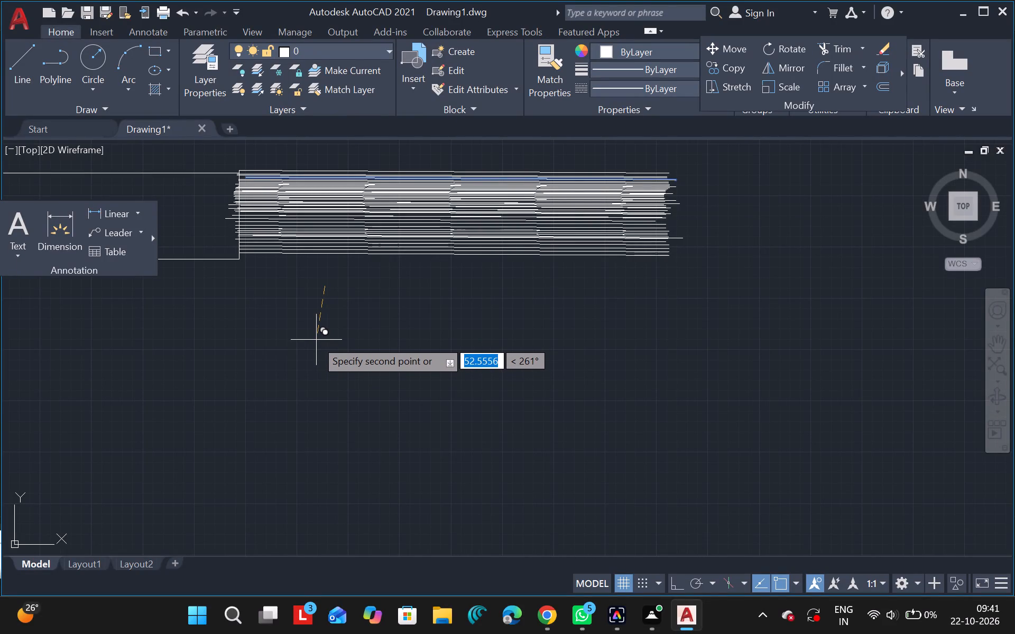
left_click_drag(316, 339, 314, 333)
left_click_drag(314, 333, 312, 327)
left_click(312, 327)
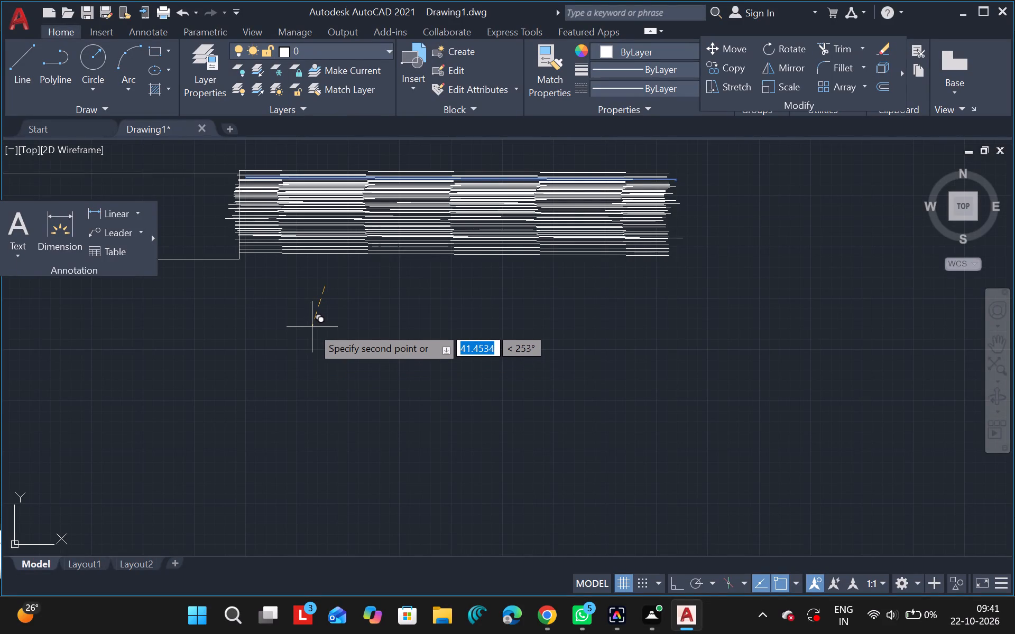
left_click(312, 321)
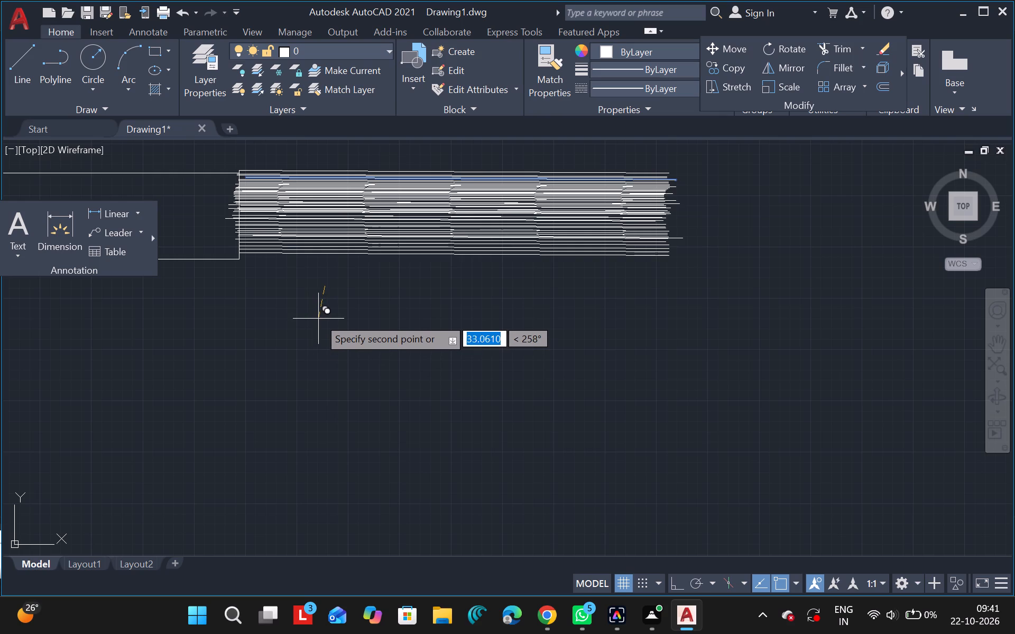
left_click(315, 327)
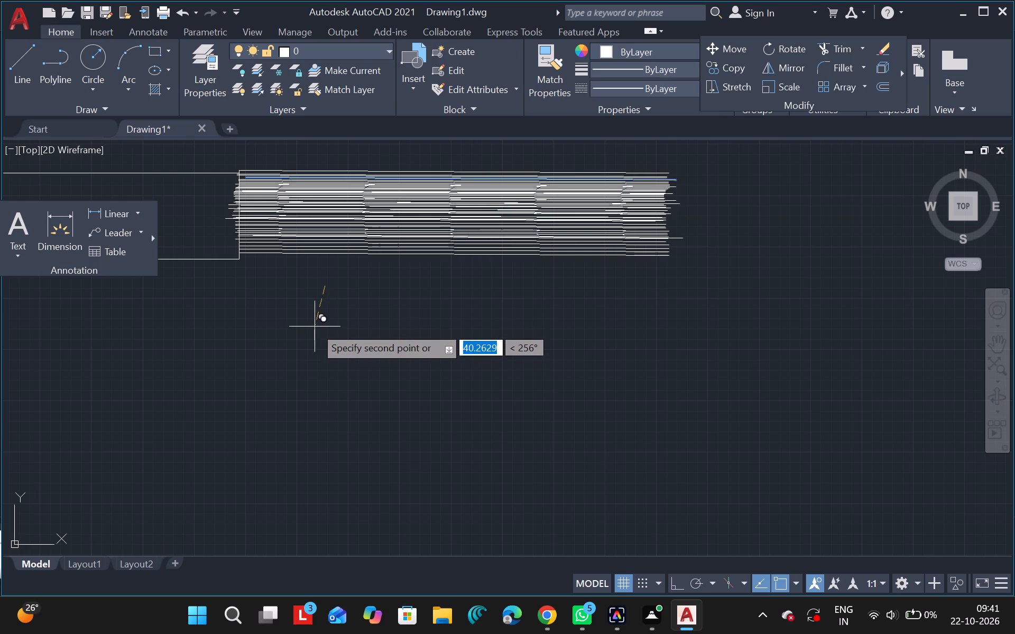
left_click(315, 324)
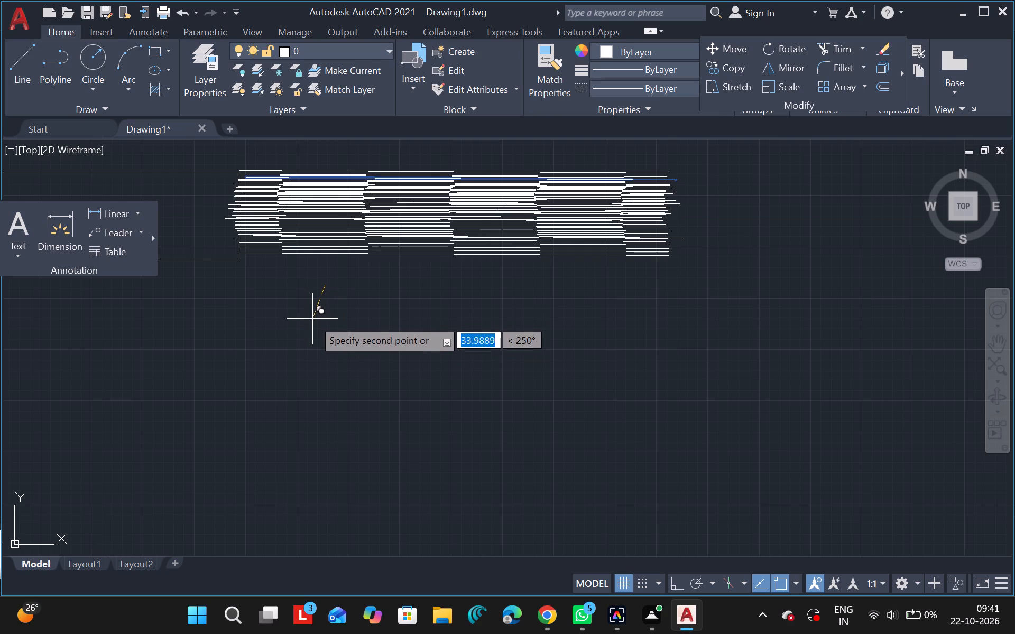
left_click(314, 324)
left_click(315, 322)
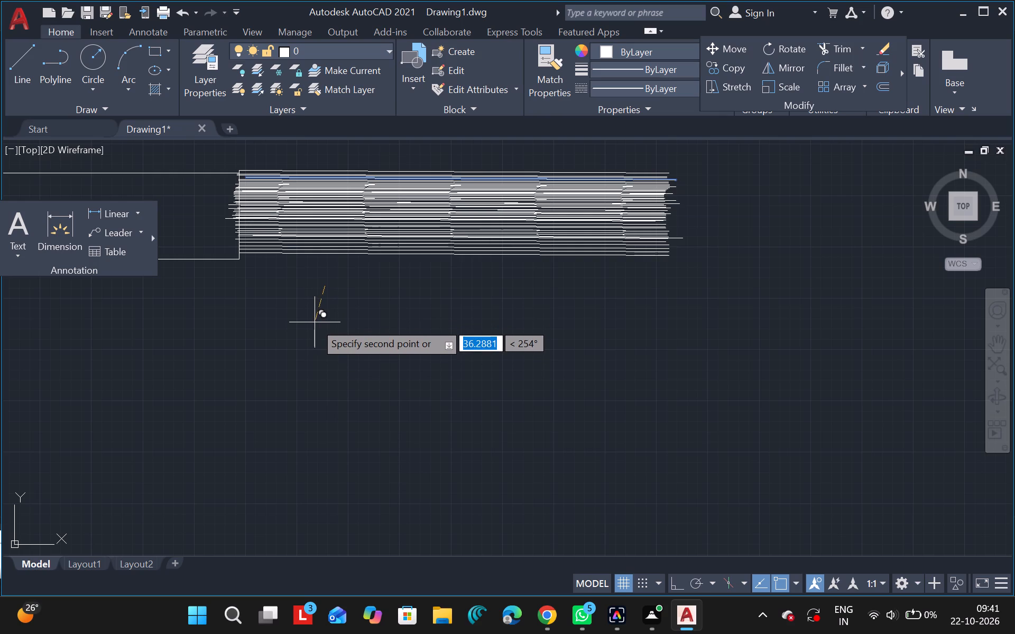
Add more copies of the line in the band's upper and middle part, about 9 to 31 units from the original.
left_click_drag(312, 315, 315, 288)
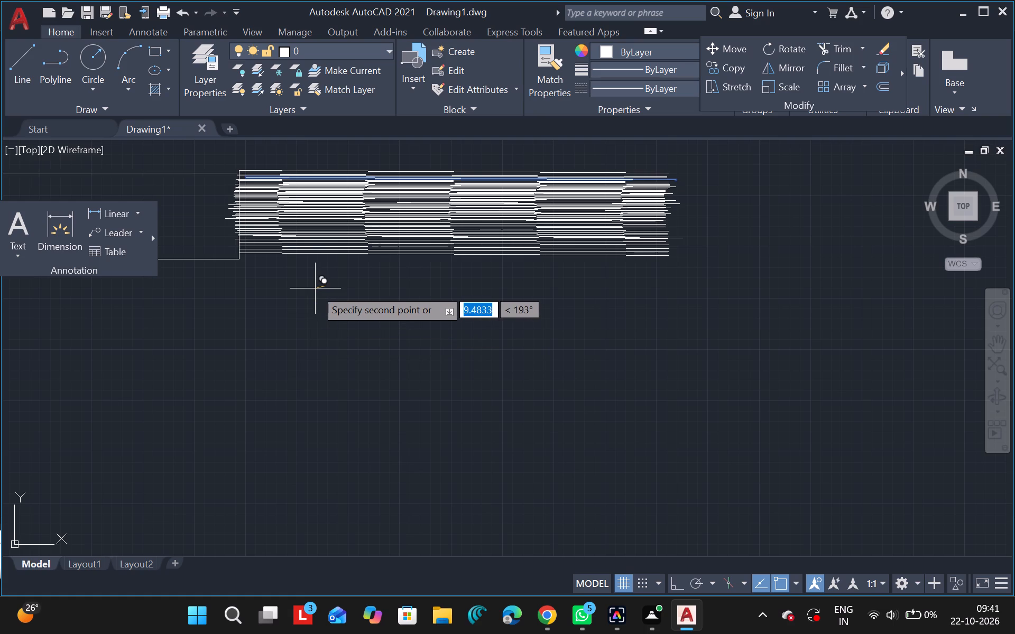
left_click_drag(315, 288, 324, 306)
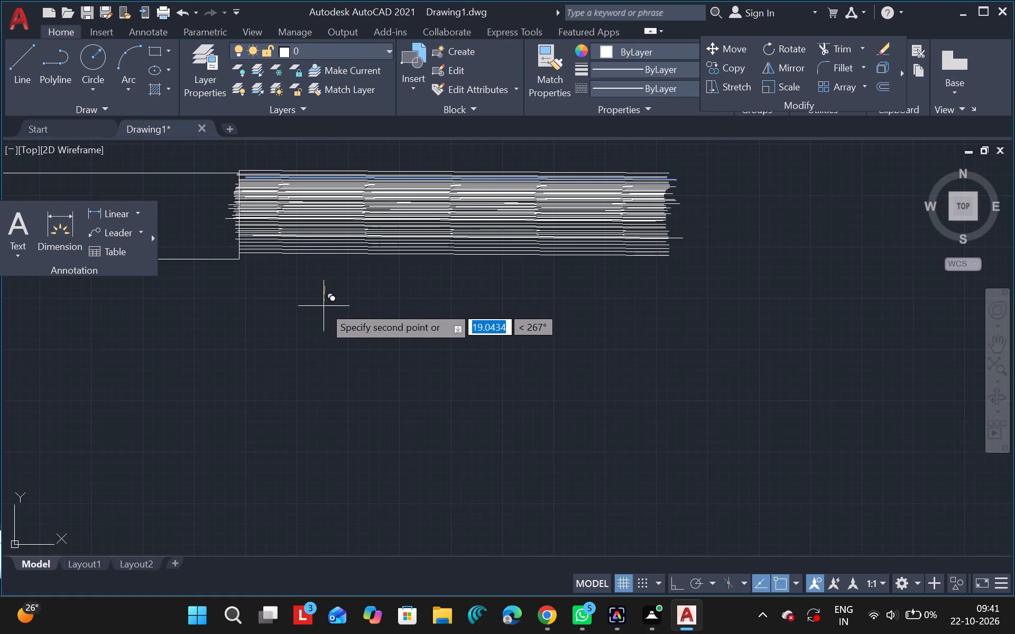
left_click_drag(324, 306, 318, 307)
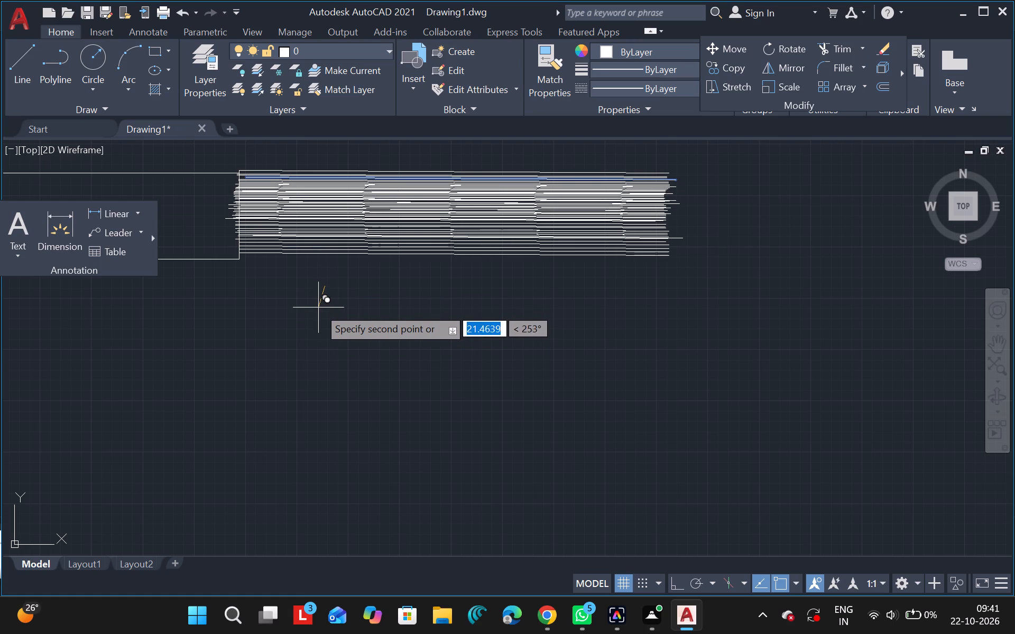
left_click_drag(318, 307, 319, 310)
left_click_drag(319, 310, 326, 342)
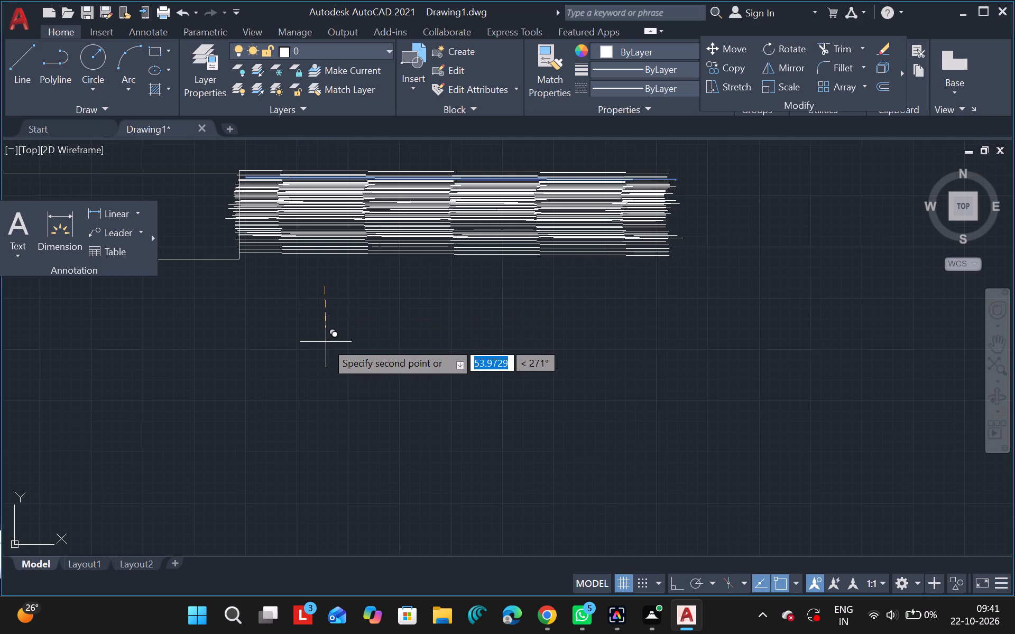
Densely fill the lowest part of the band with copies of the line, about 54 to 70 units from the original.
left_click_drag(326, 342, 329, 357)
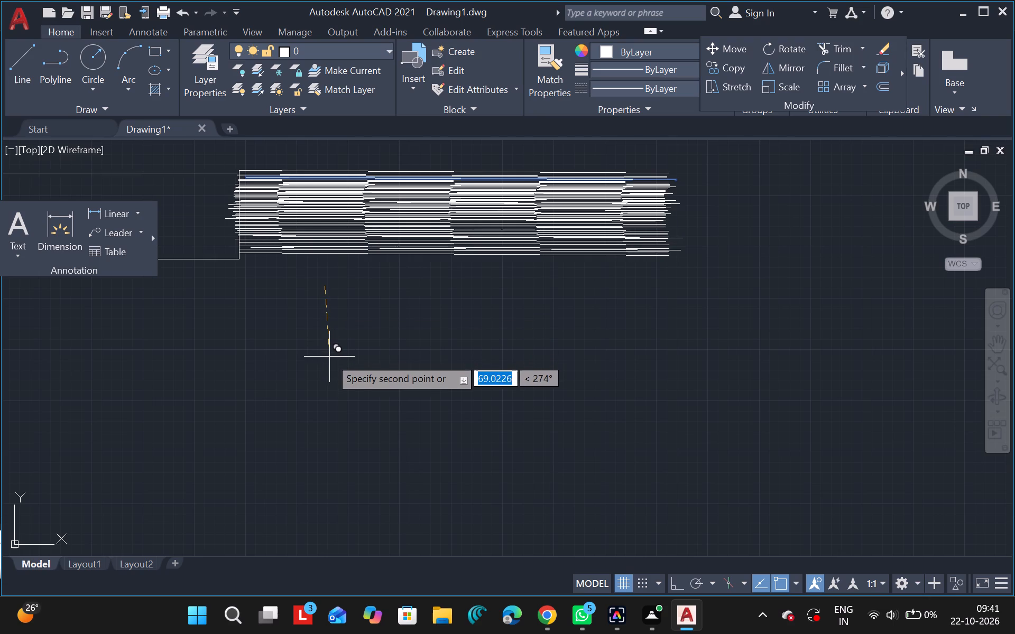
left_click_drag(329, 357, 330, 359)
left_click(330, 359)
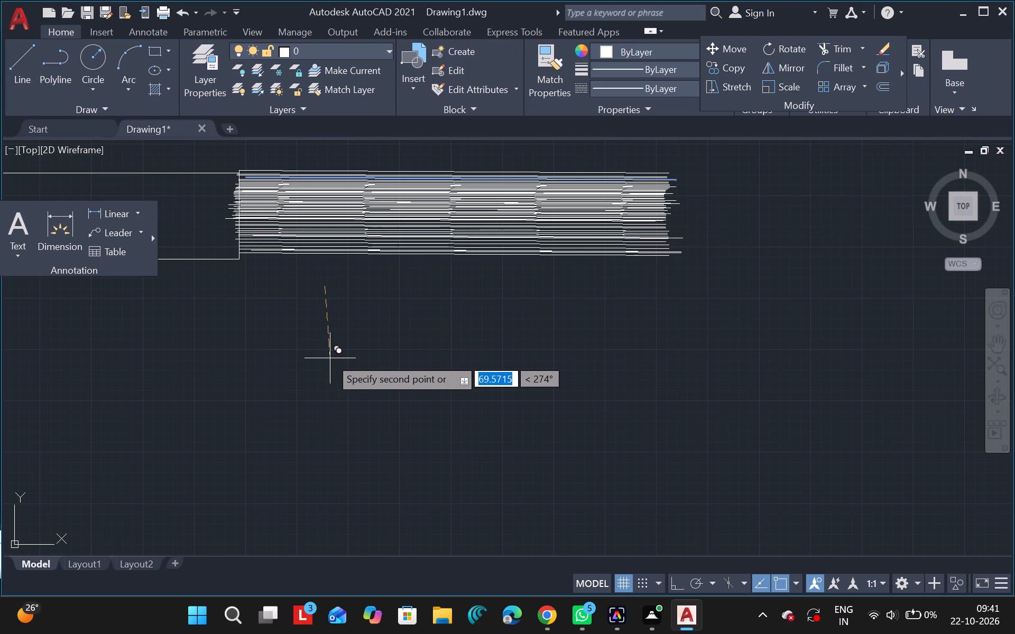
left_click_drag(330, 358, 330, 353)
left_click(330, 353)
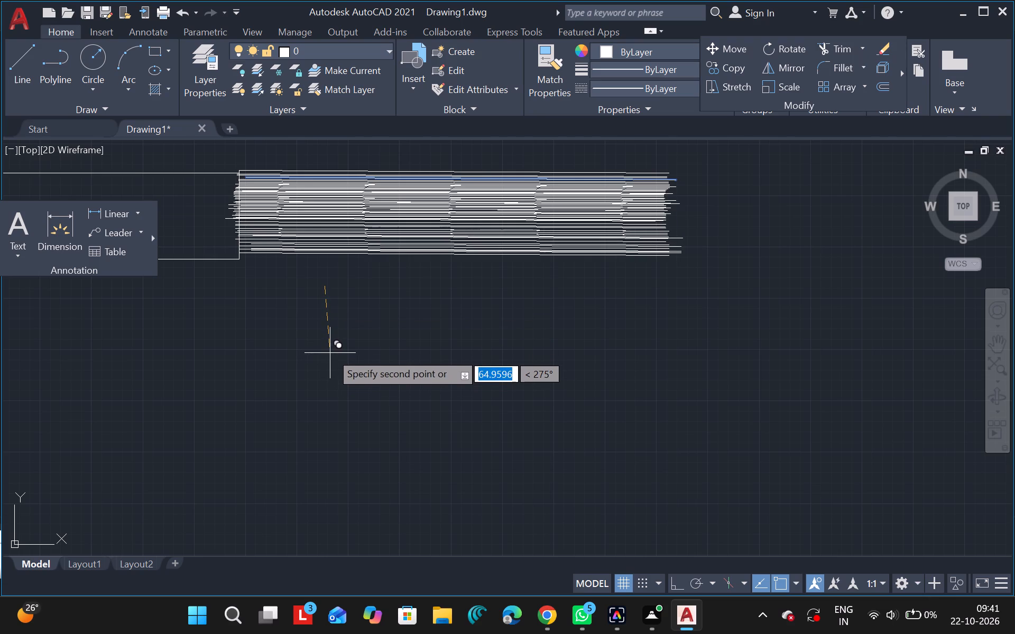
left_click(331, 349)
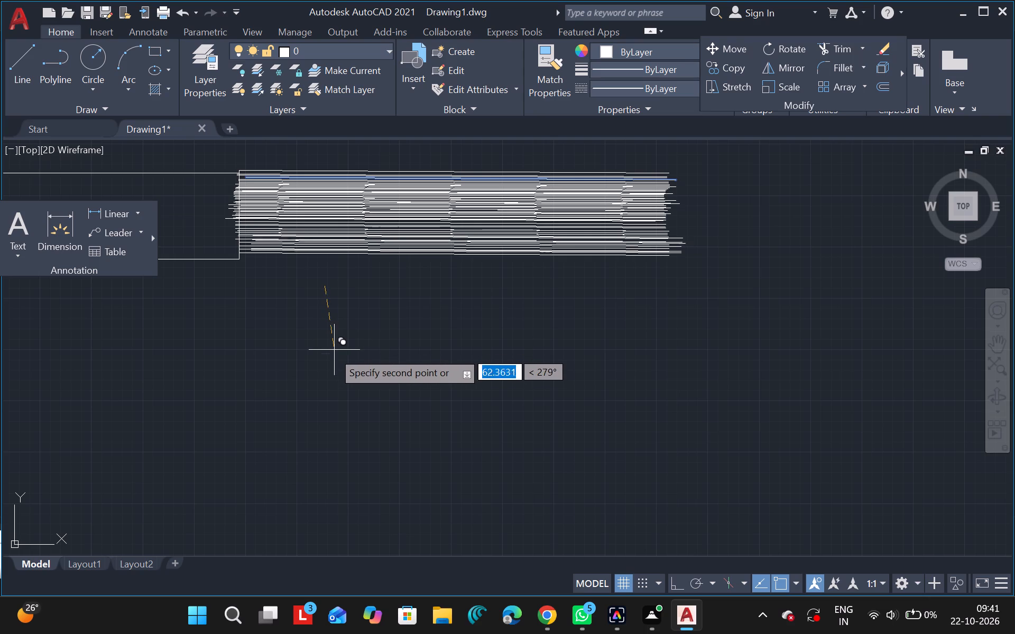
left_click(330, 352)
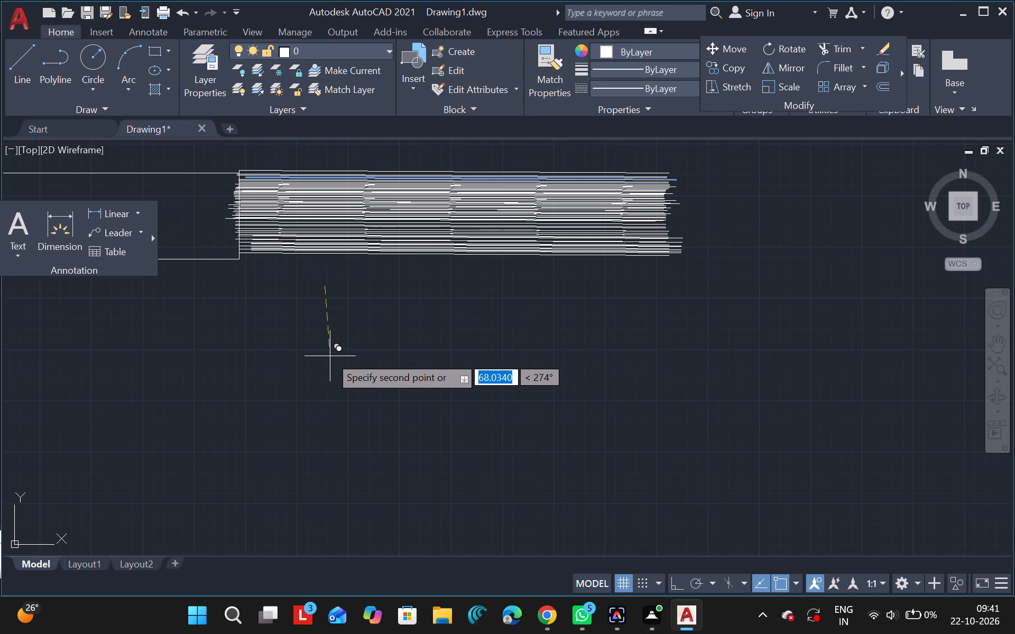
left_click(330, 356)
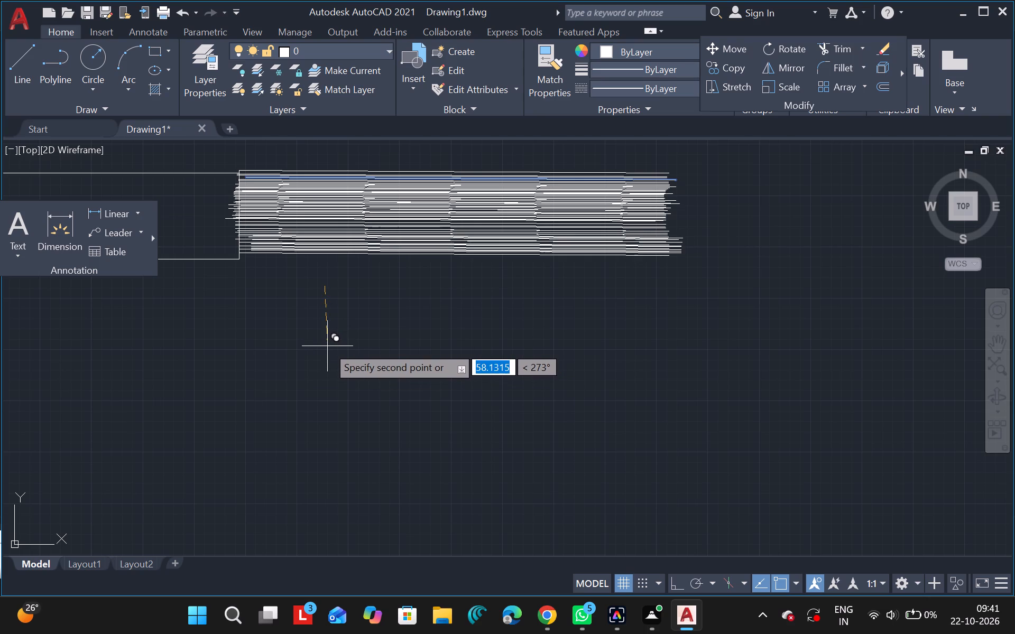
left_click_drag(327, 346, 329, 353)
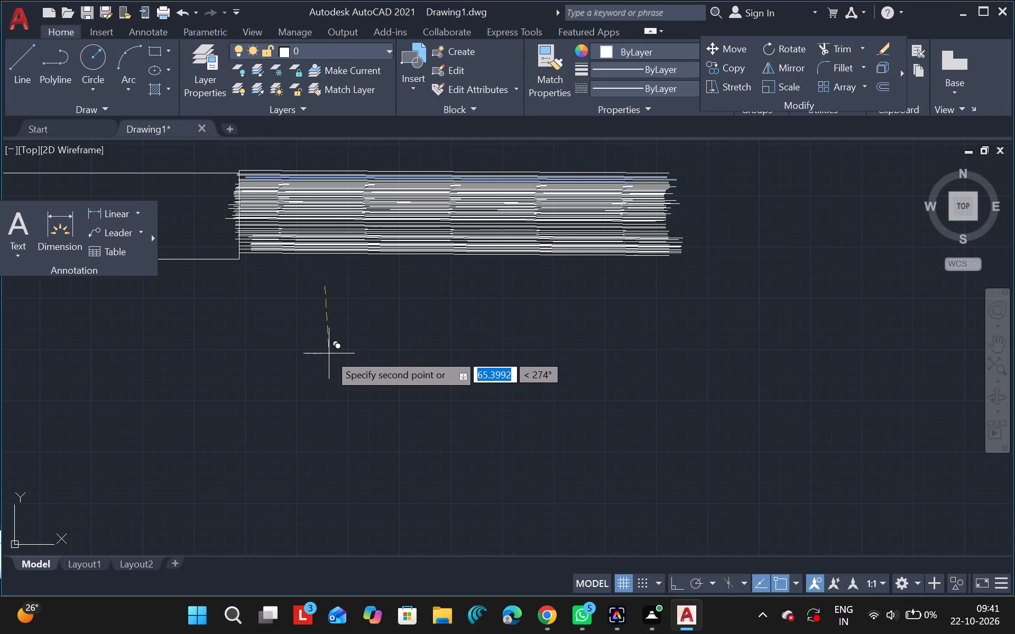
left_click(329, 353)
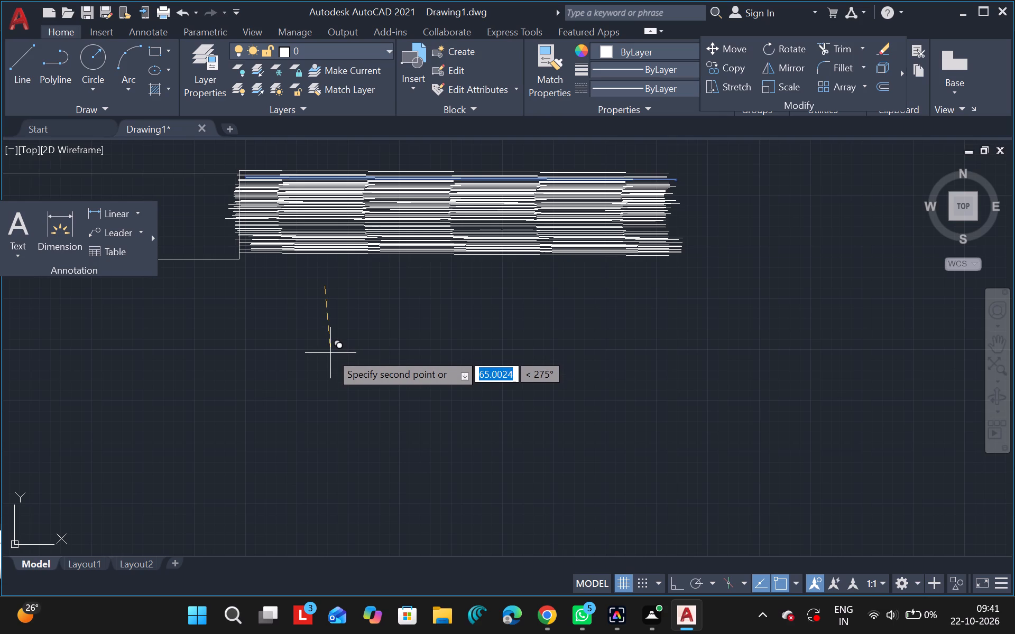
left_click(329, 357)
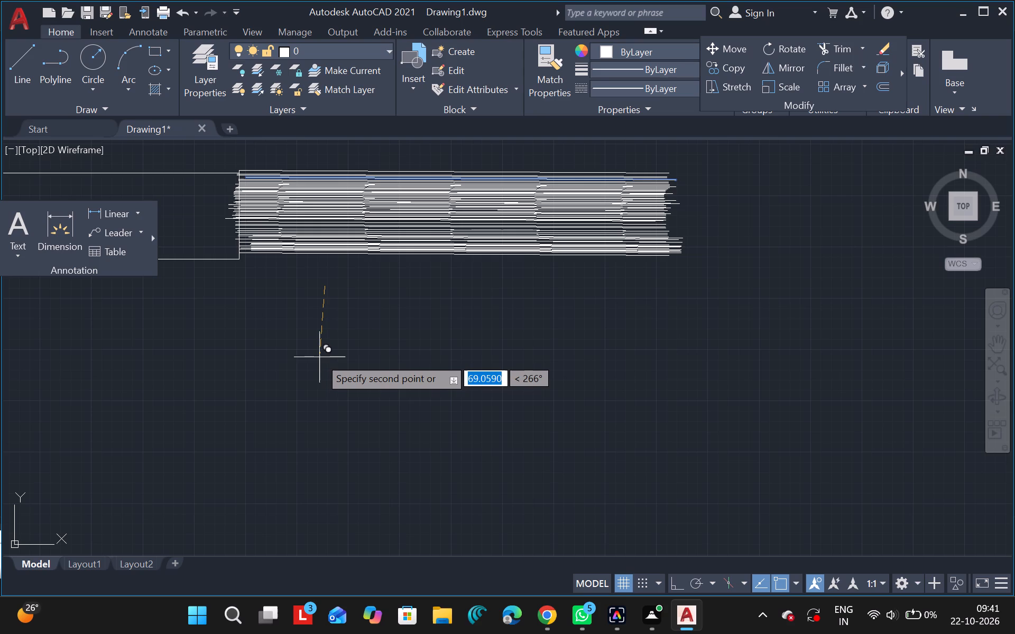
left_click(319, 360)
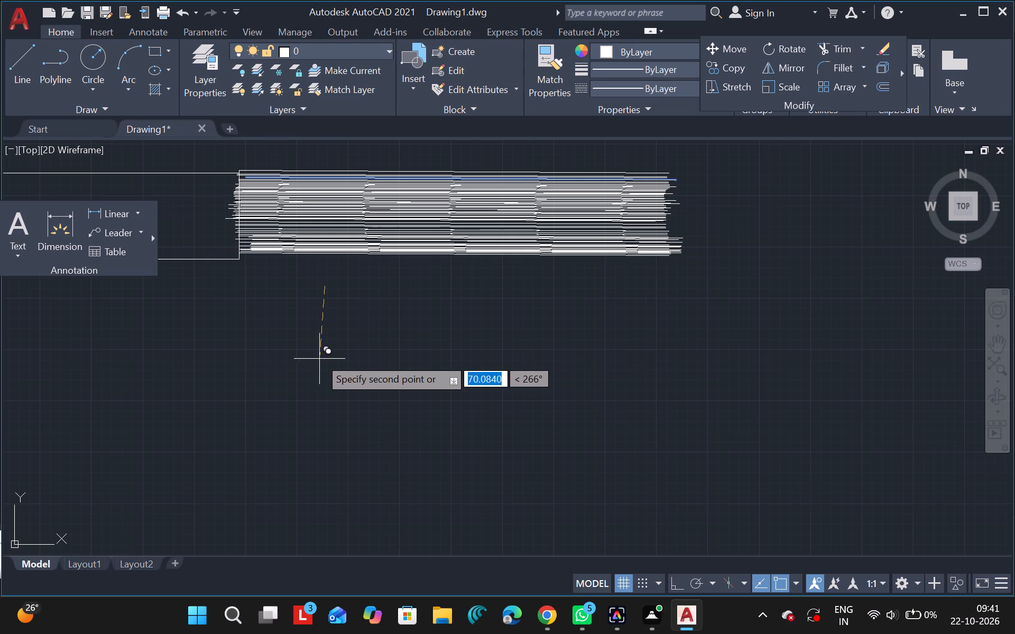
left_click(317, 357)
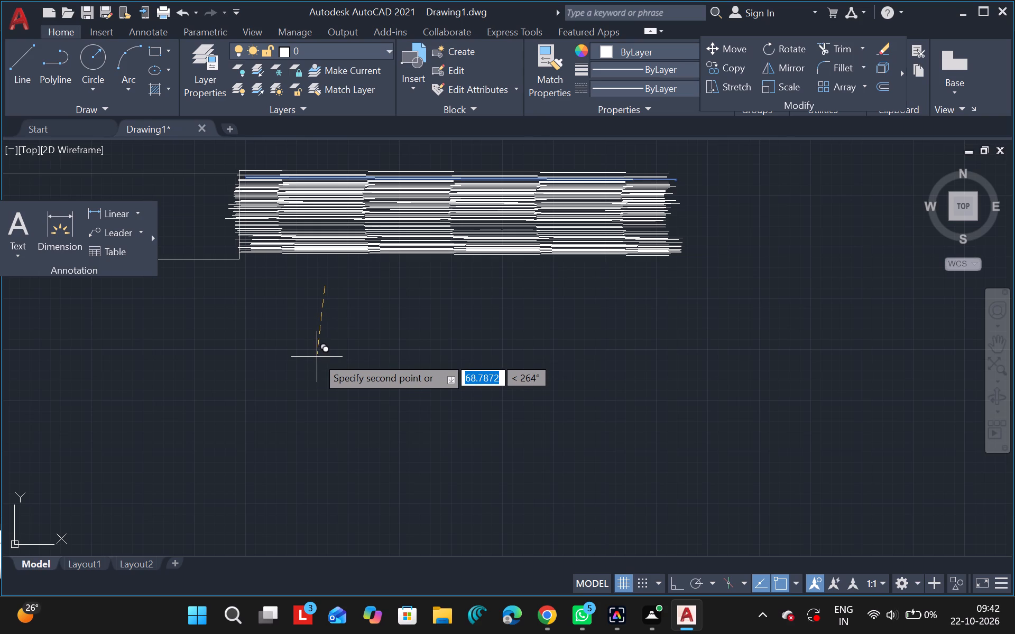
Fill the remaining gaps in the band's lower half with copies about 42 to 69 units from the original, and finish copying.
left_click_drag(317, 351, 318, 339)
left_click_drag(318, 339, 316, 334)
left_click(316, 334)
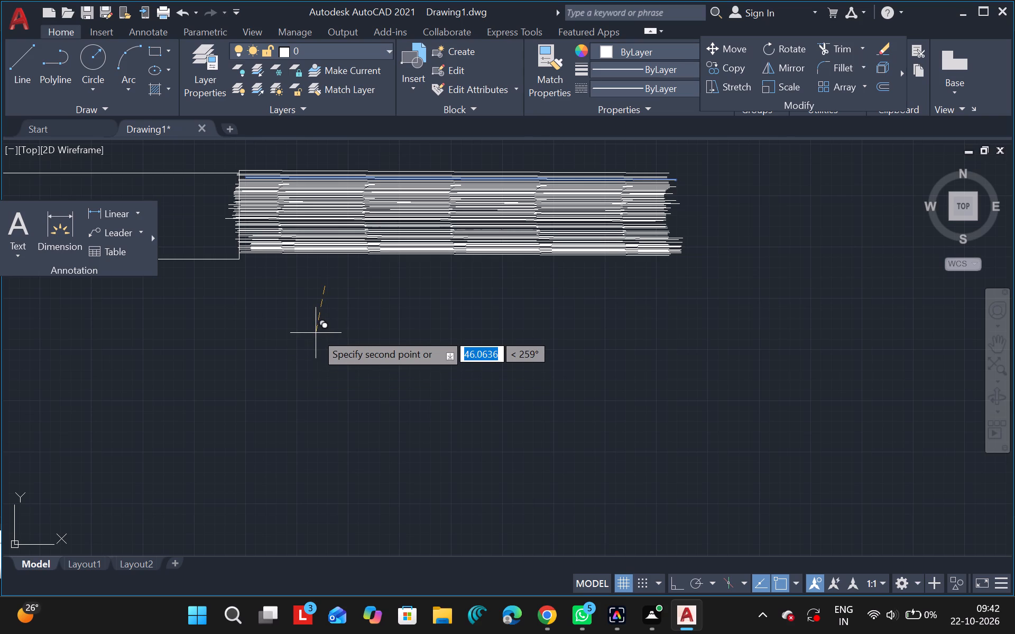
left_click_drag(316, 335, 315, 330)
left_click(315, 330)
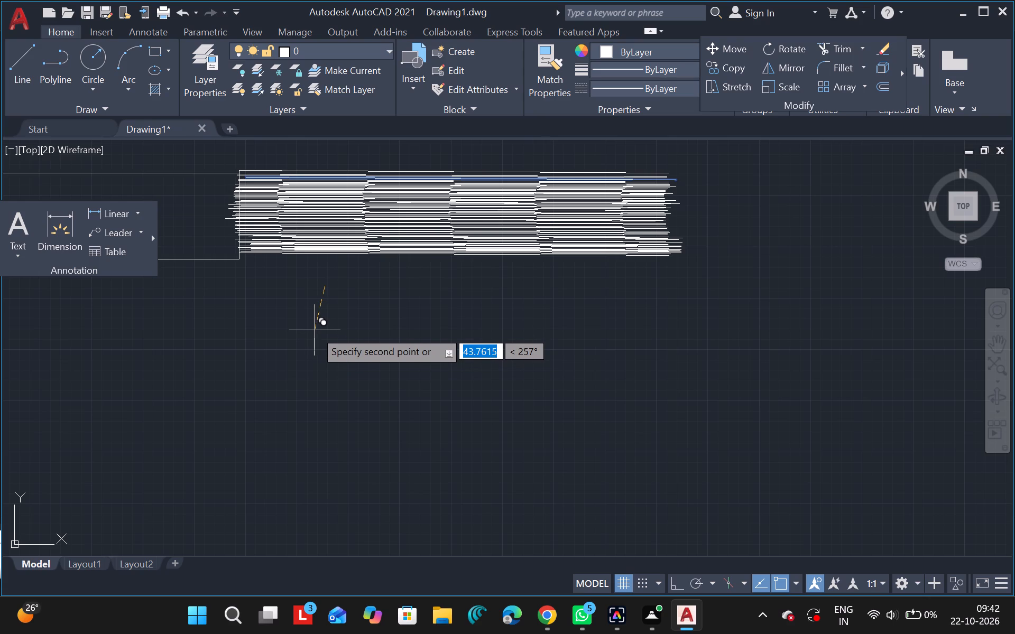
left_click(320, 329)
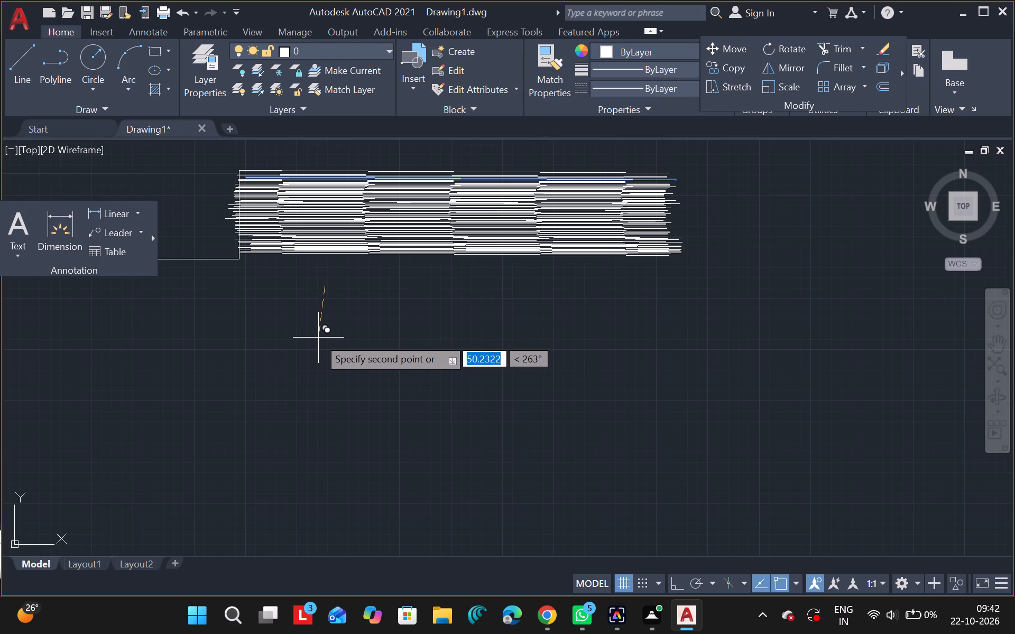
left_click(318, 337)
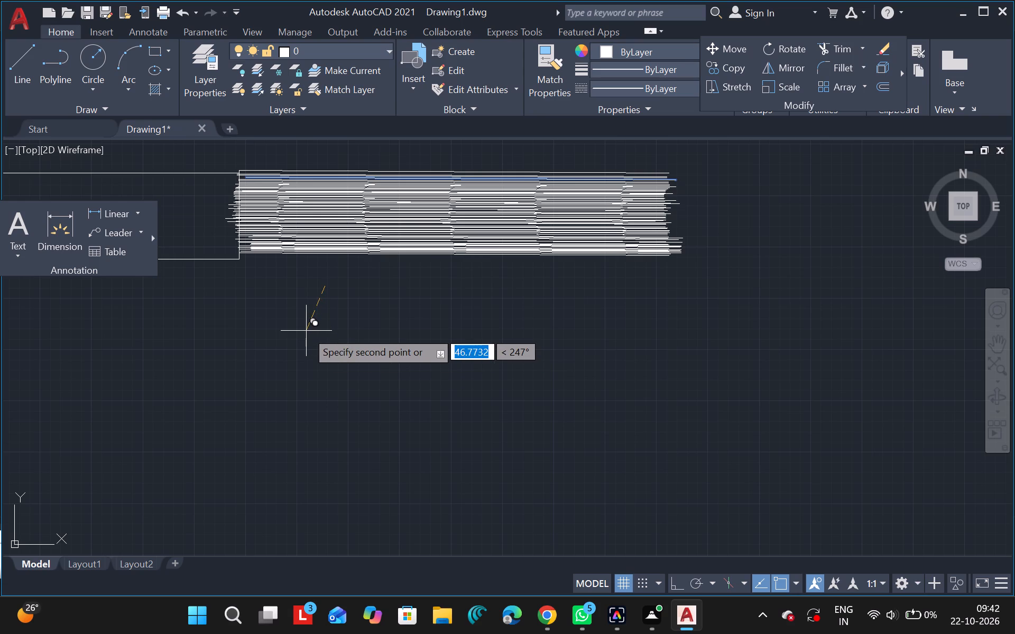
left_click(312, 331)
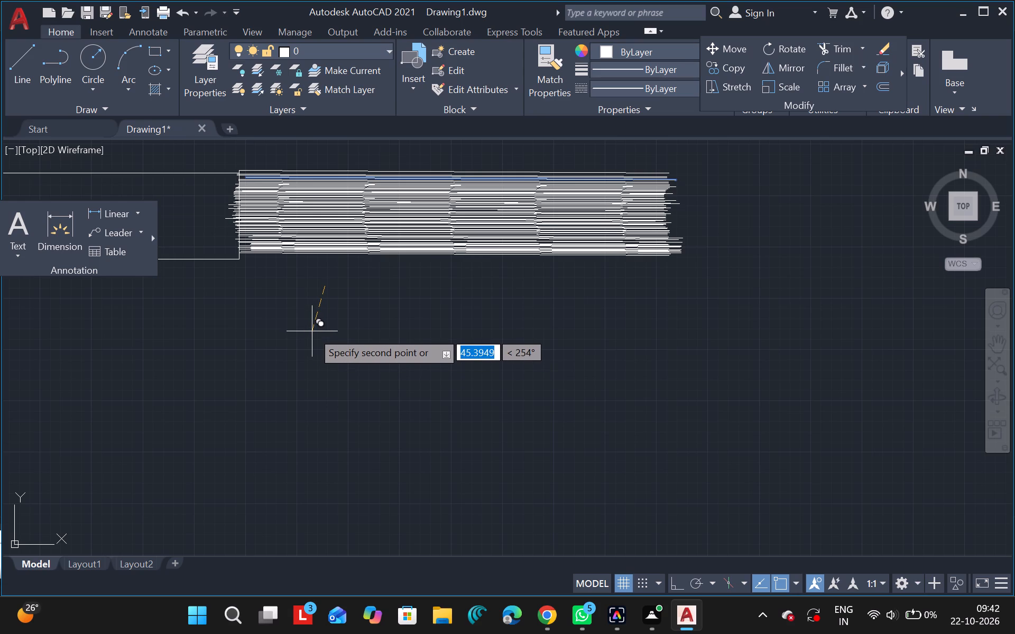
left_click(321, 357)
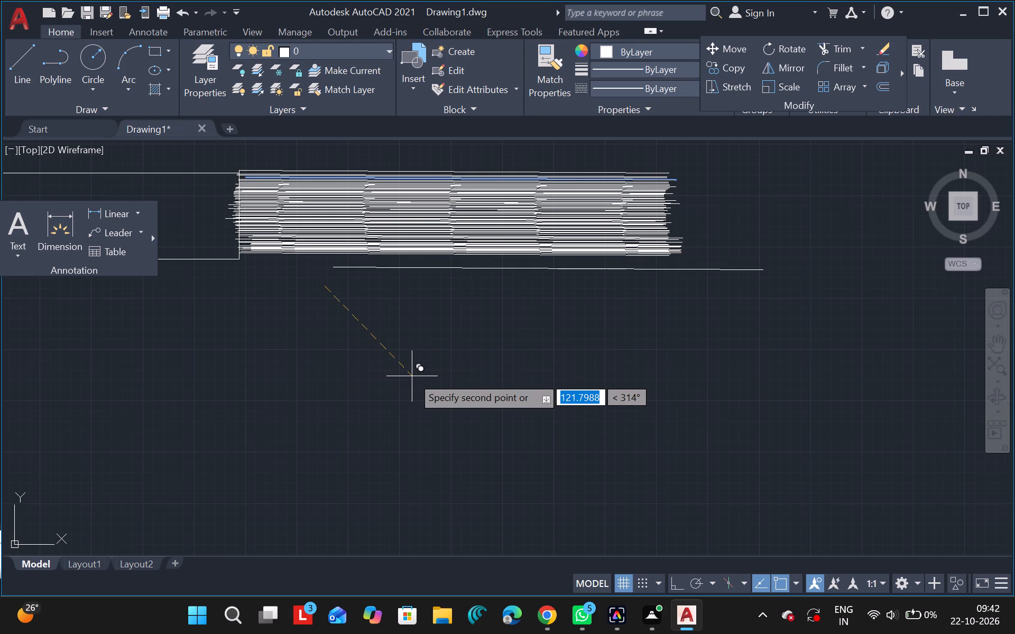
key("Escape")
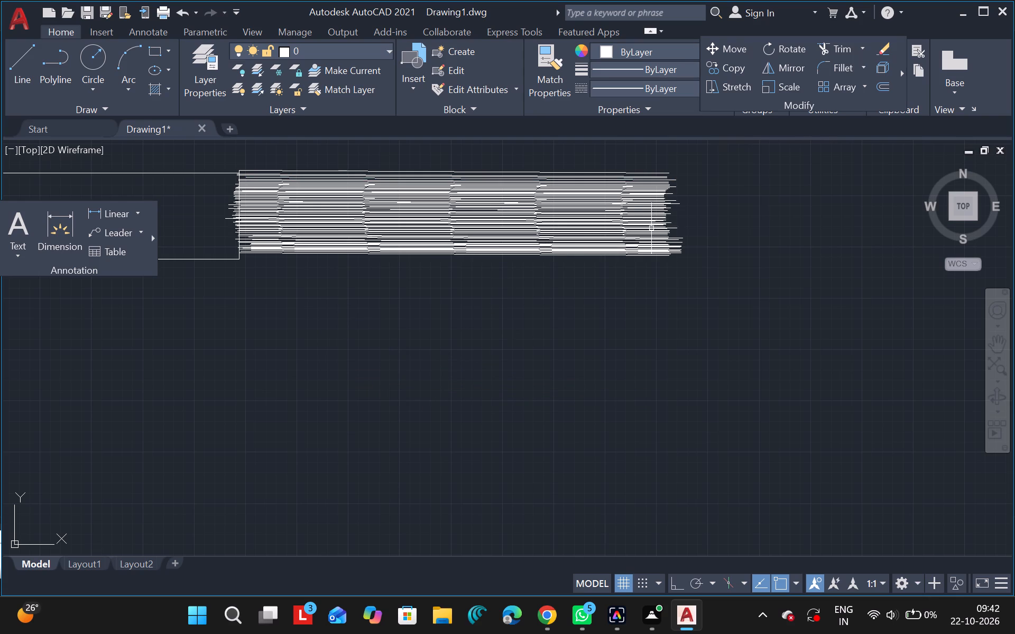
Draw a vertical line about 99 units long down from the top corner of the band's right end, past its bottom edge.
left_click(17, 66)
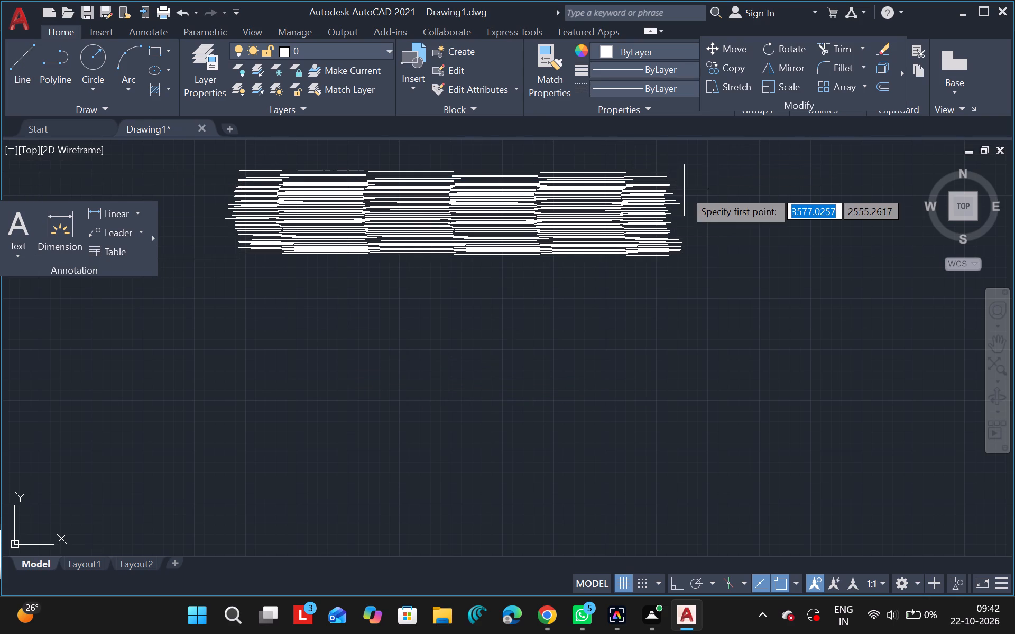
left_click_drag(666, 170, 685, 253)
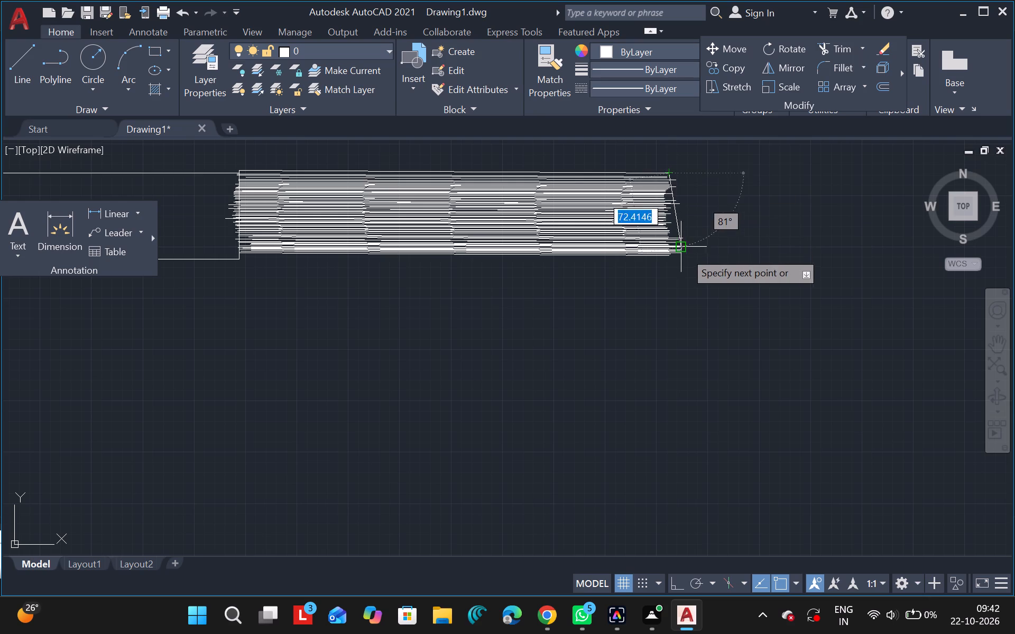
left_click_drag(685, 253, 671, 275)
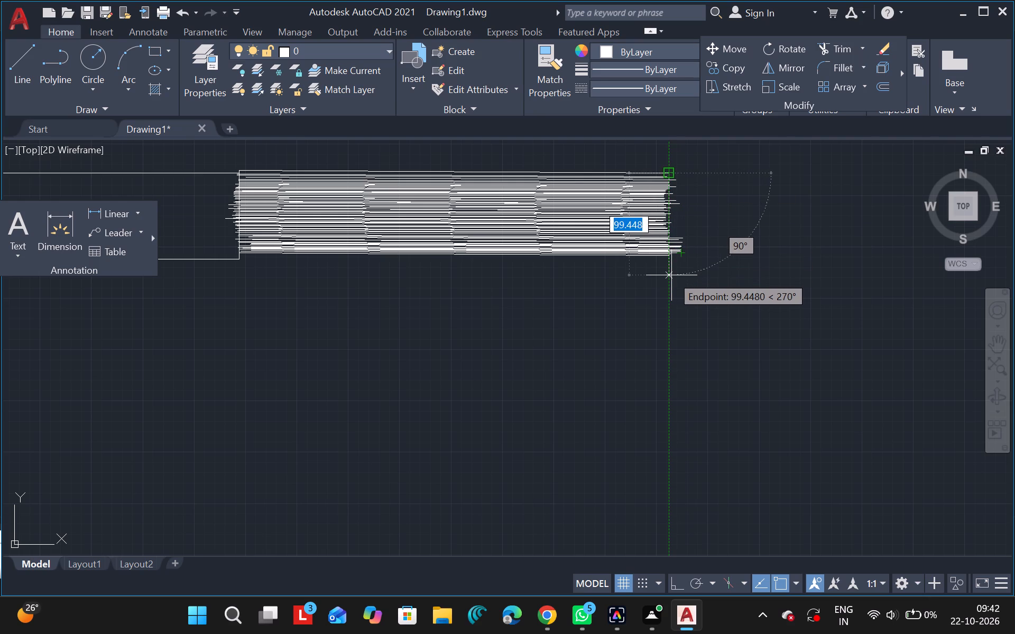
left_click(671, 275)
key("Escape")
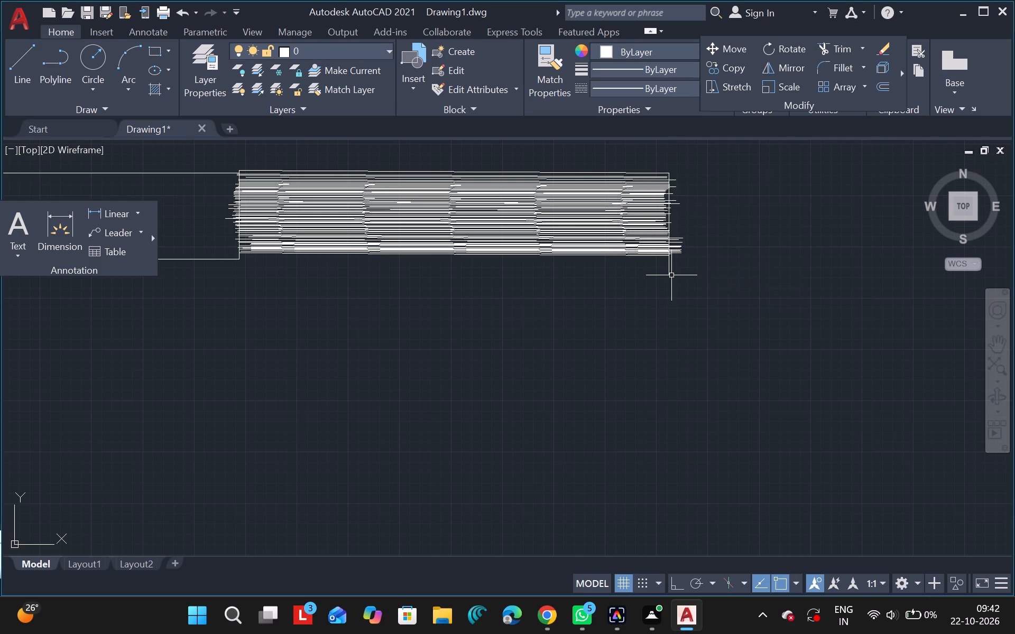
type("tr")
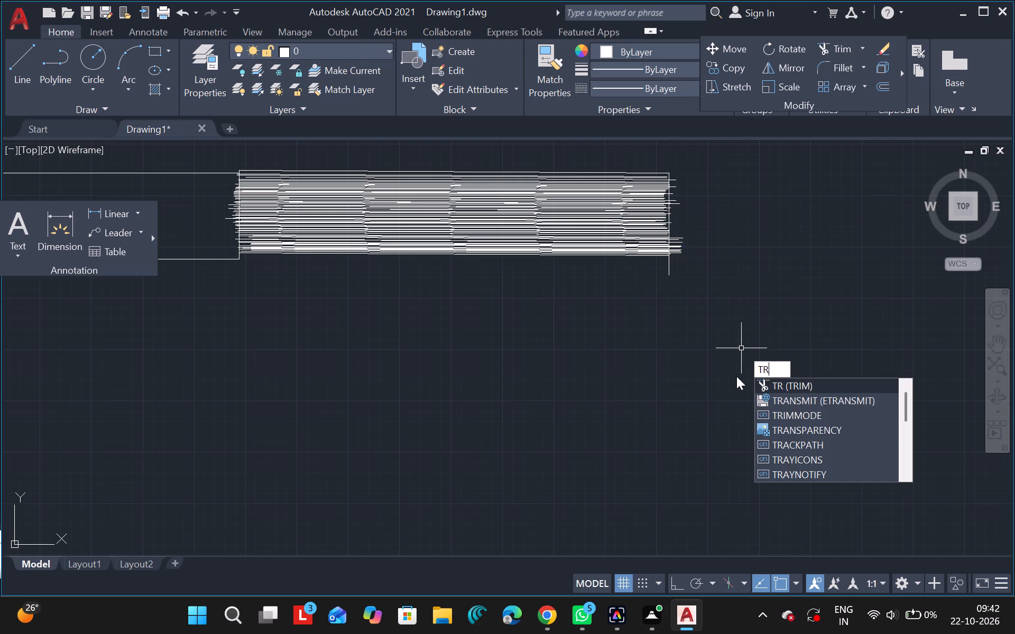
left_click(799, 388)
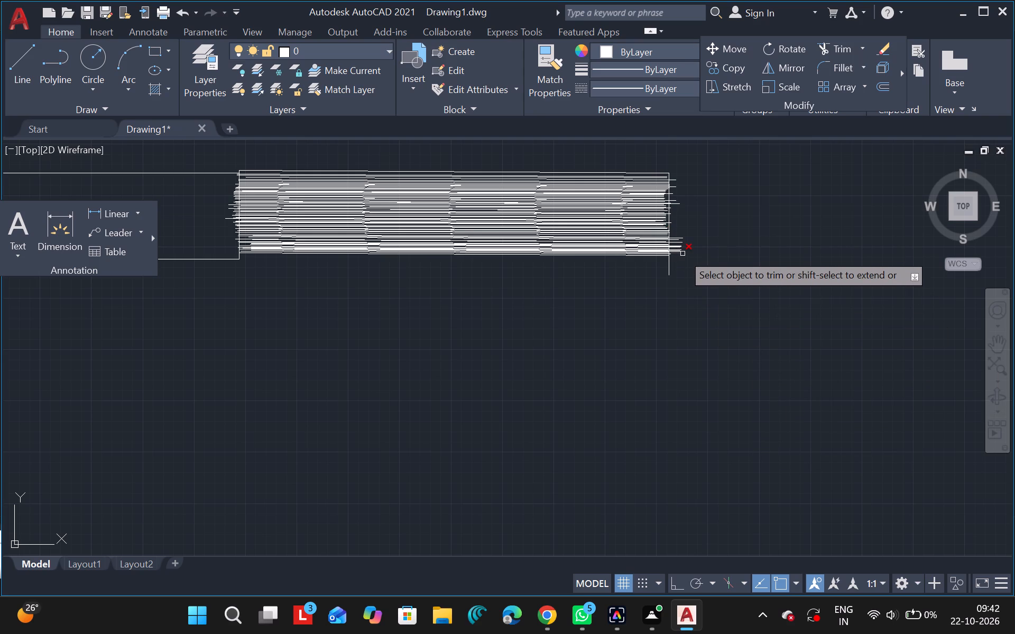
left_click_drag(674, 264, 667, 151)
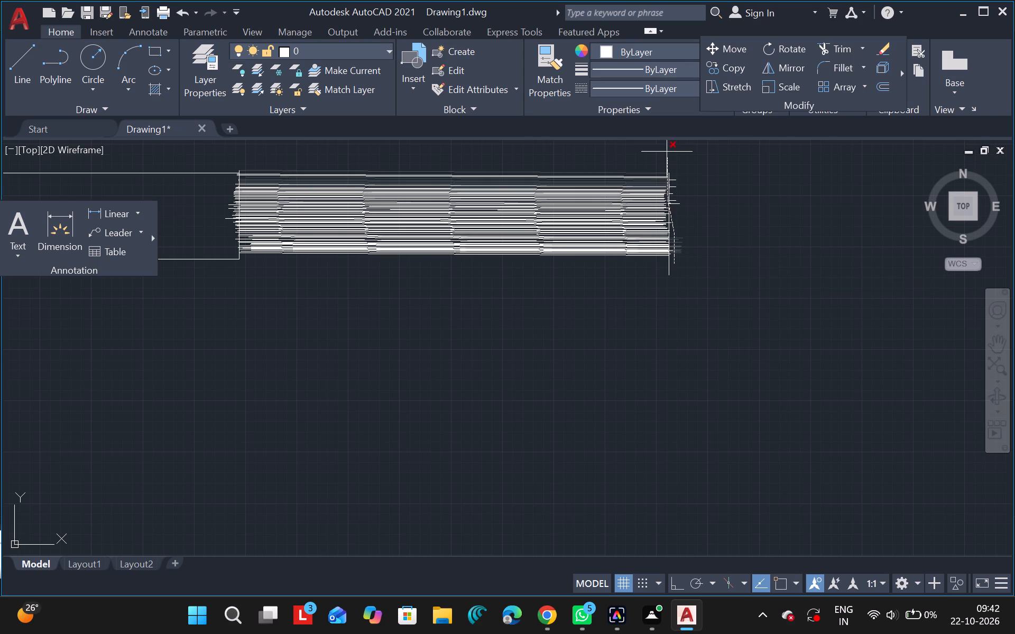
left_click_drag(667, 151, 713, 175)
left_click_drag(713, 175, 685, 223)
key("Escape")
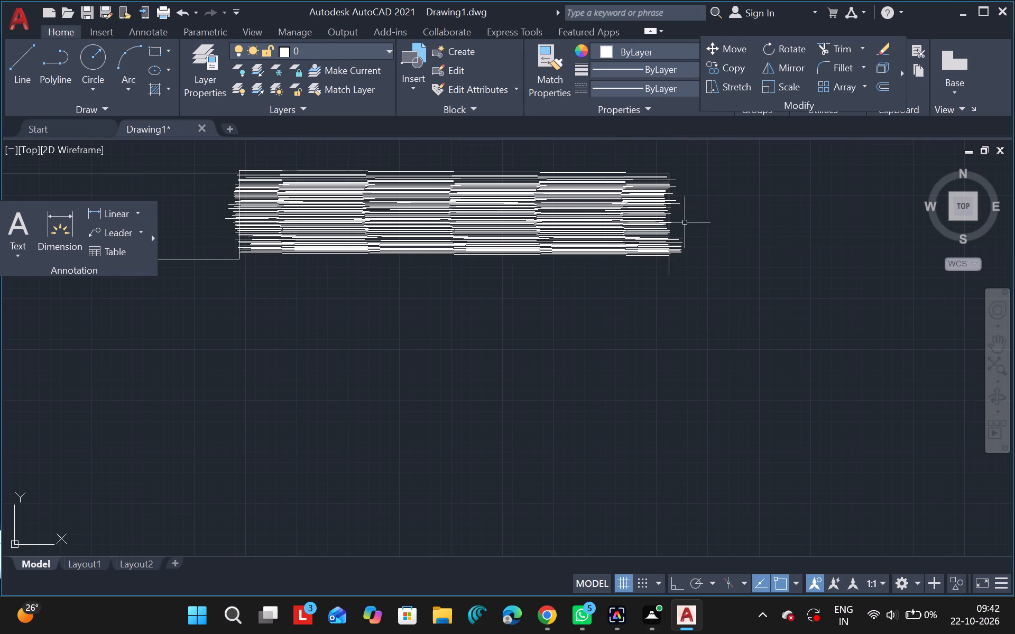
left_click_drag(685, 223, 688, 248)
Trim the copied lines' ends that project past the vertical line at the band's right end.
type("tr")
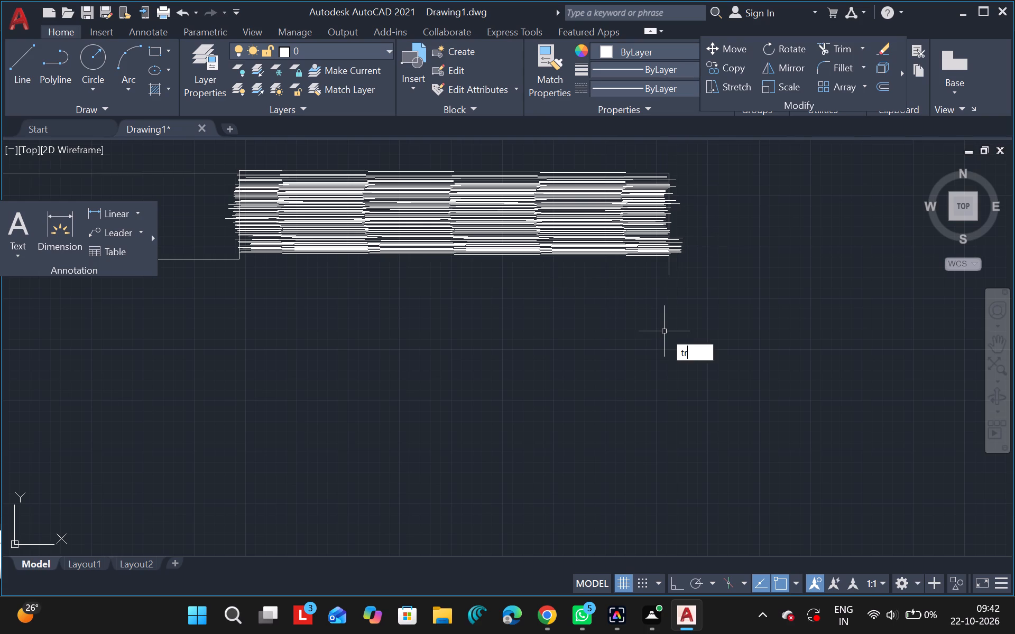
left_click(701, 365)
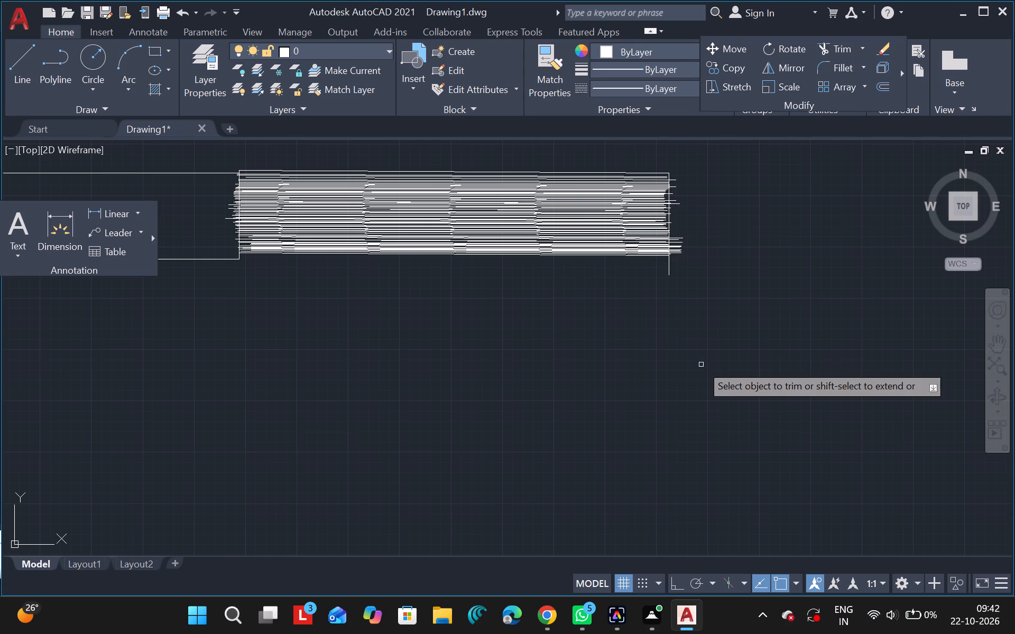
left_click_drag(678, 260, 686, 193)
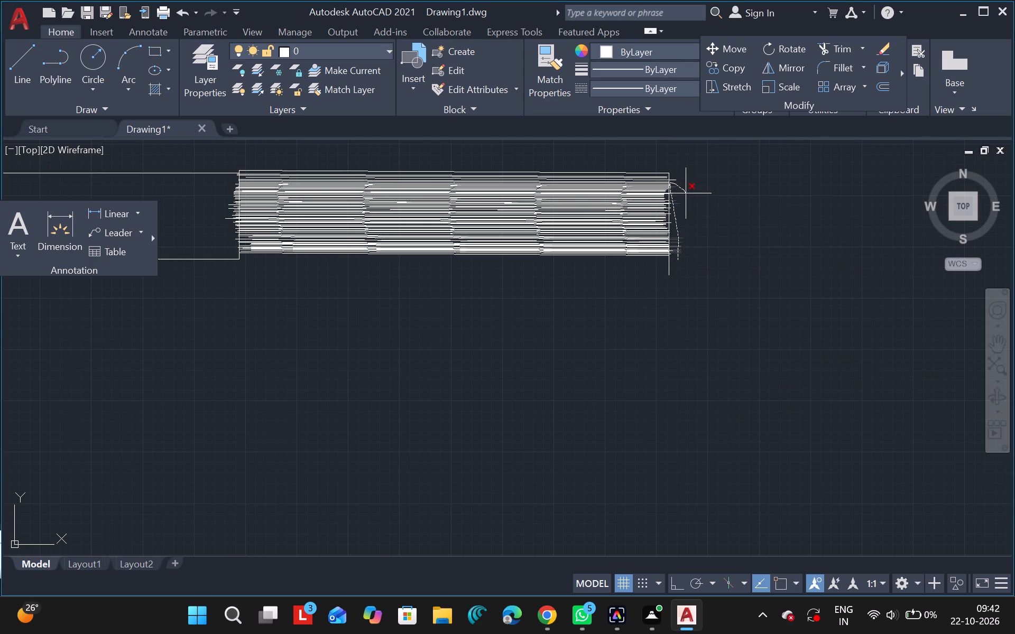
left_click_drag(686, 193, 676, 187)
left_click_drag(676, 187, 673, 227)
left_click_drag(673, 227, 675, 253)
left_click_drag(675, 253, 671, 254)
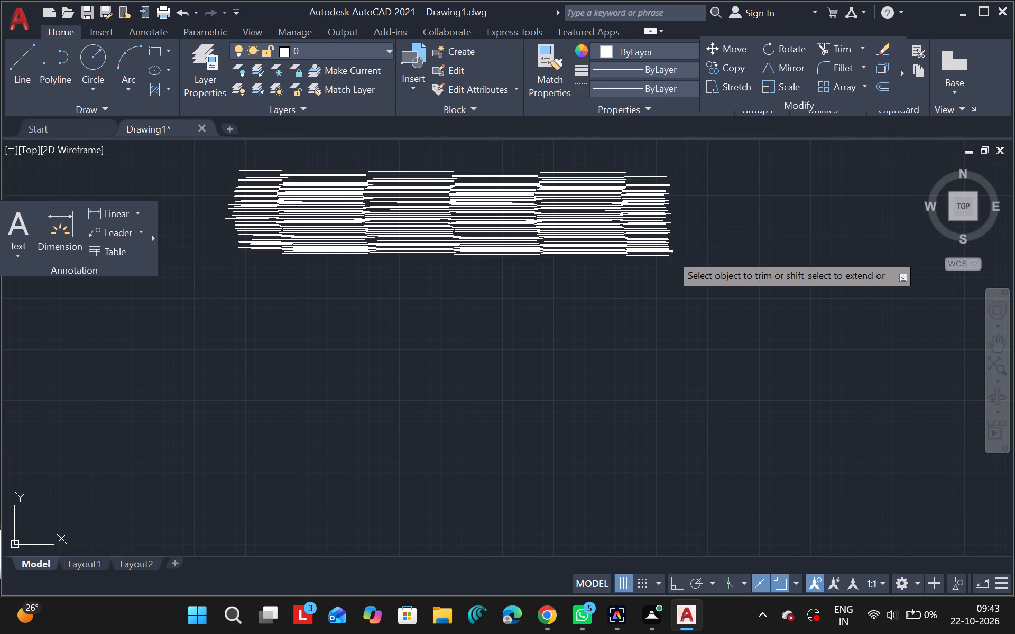
left_click(671, 254)
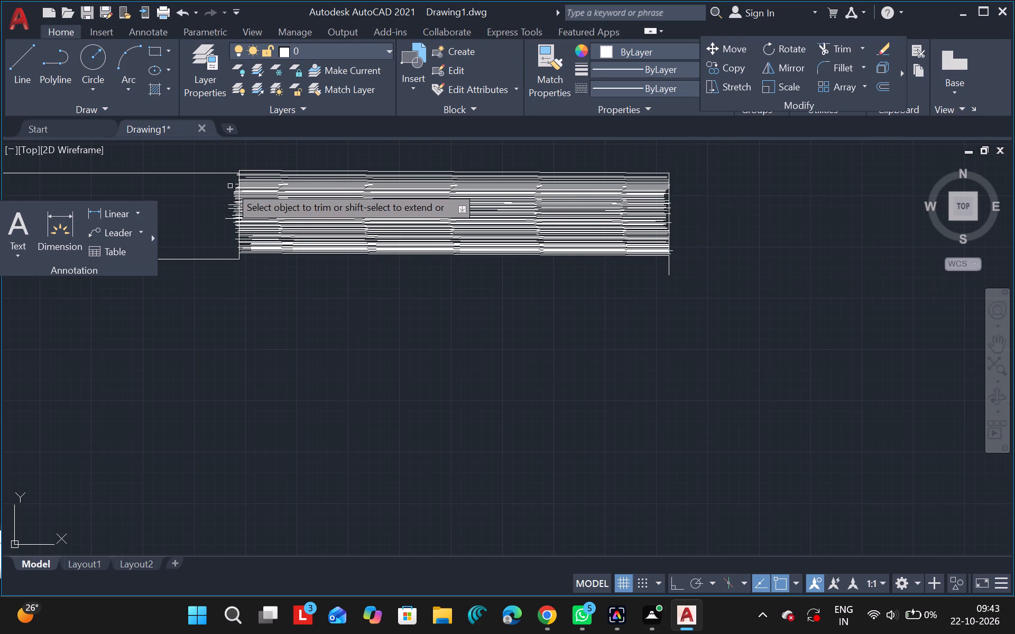
Trim the copied lines' uneven ends that project past the band's left end, along its full height.
left_click_drag(234, 181, 239, 195)
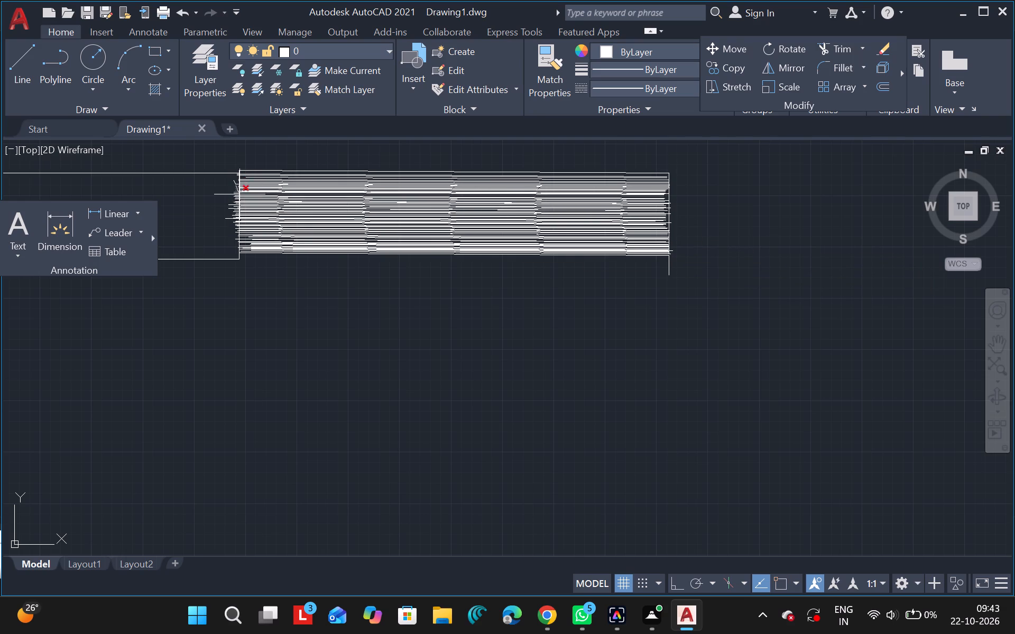
left_click_drag(239, 195, 239, 217)
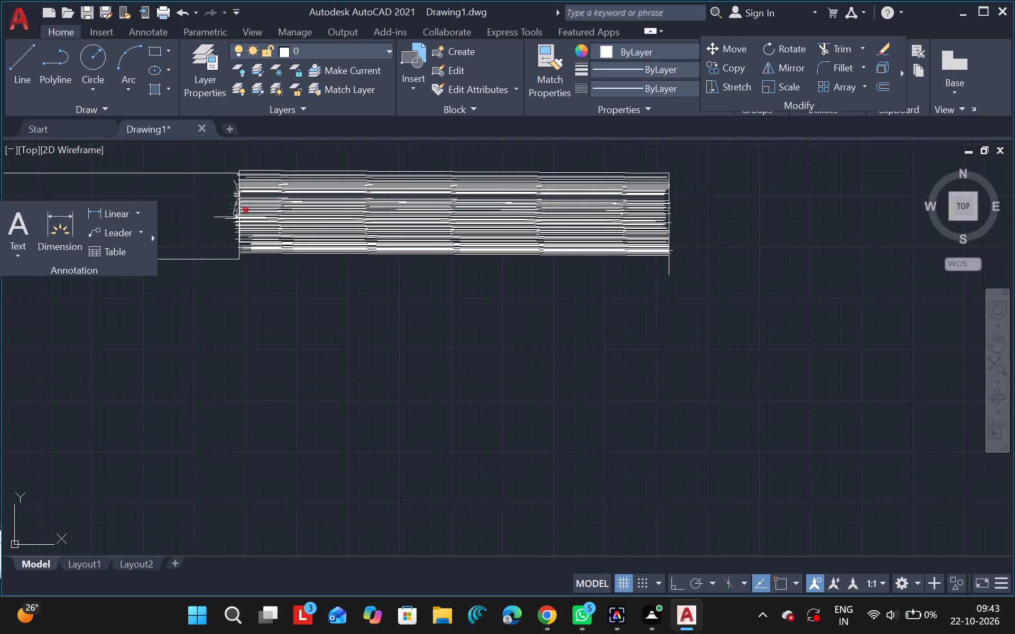
left_click_drag(239, 217, 233, 243)
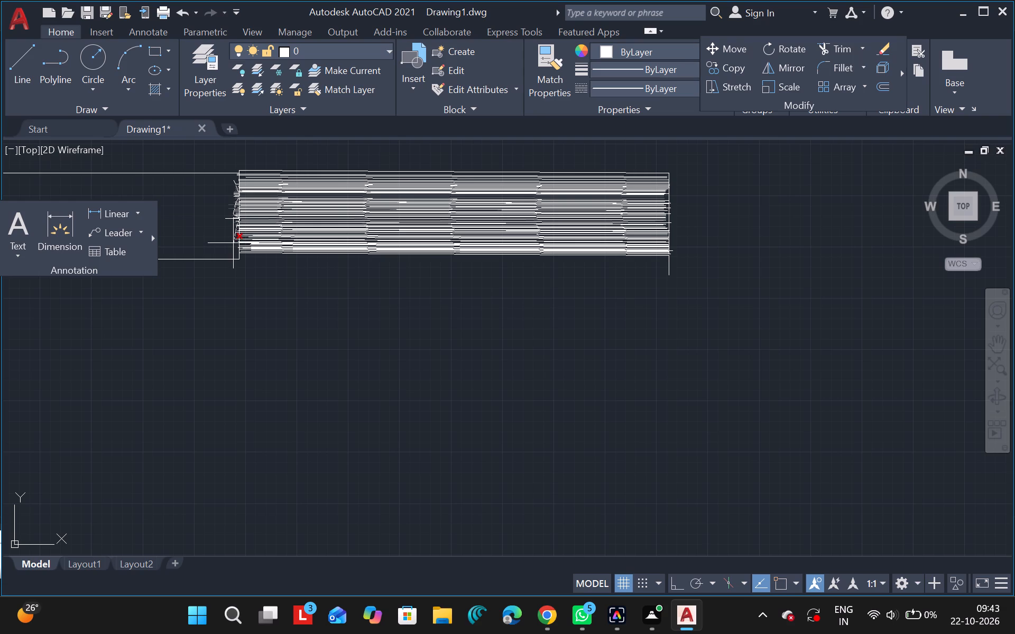
left_click_drag(233, 243, 235, 240)
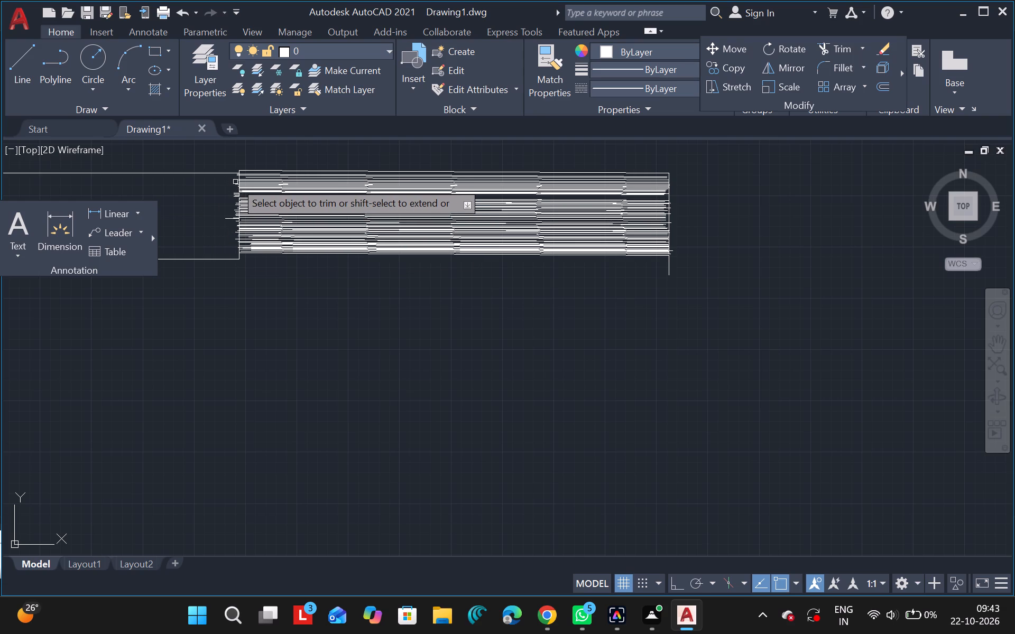
left_click_drag(235, 182, 237, 216)
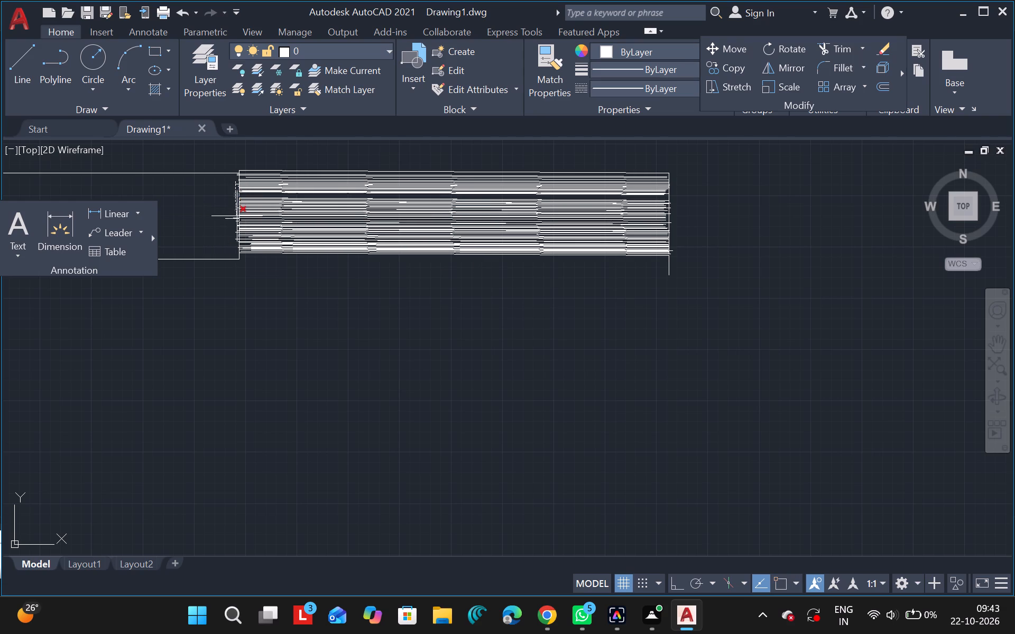
left_click_drag(237, 216, 238, 239)
left_click_drag(238, 239, 238, 243)
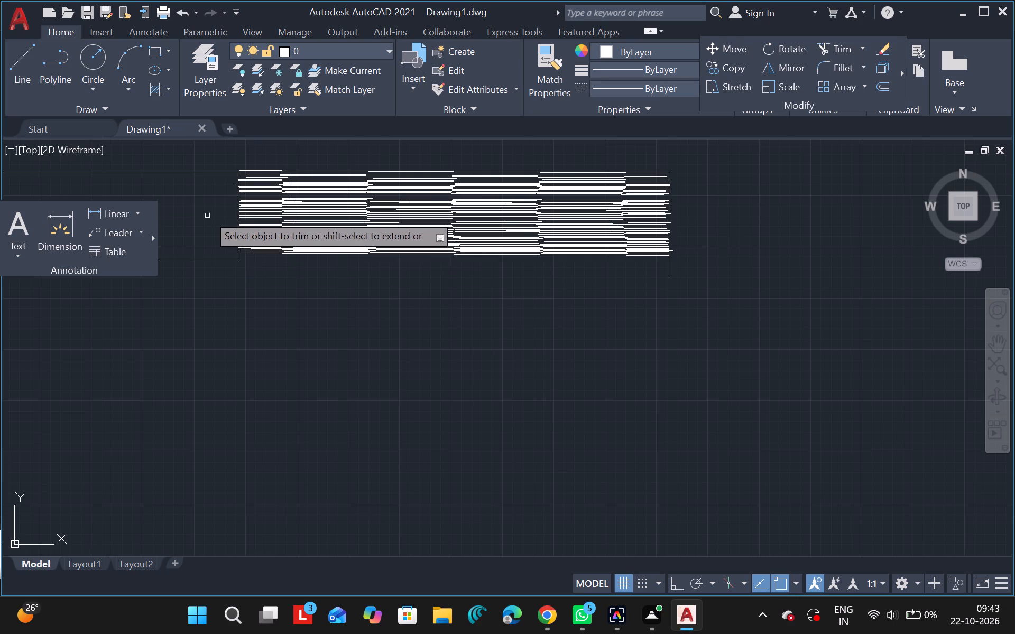
Trim the short leftover line stubs beside the upper part of the band's left end.
left_click(234, 185)
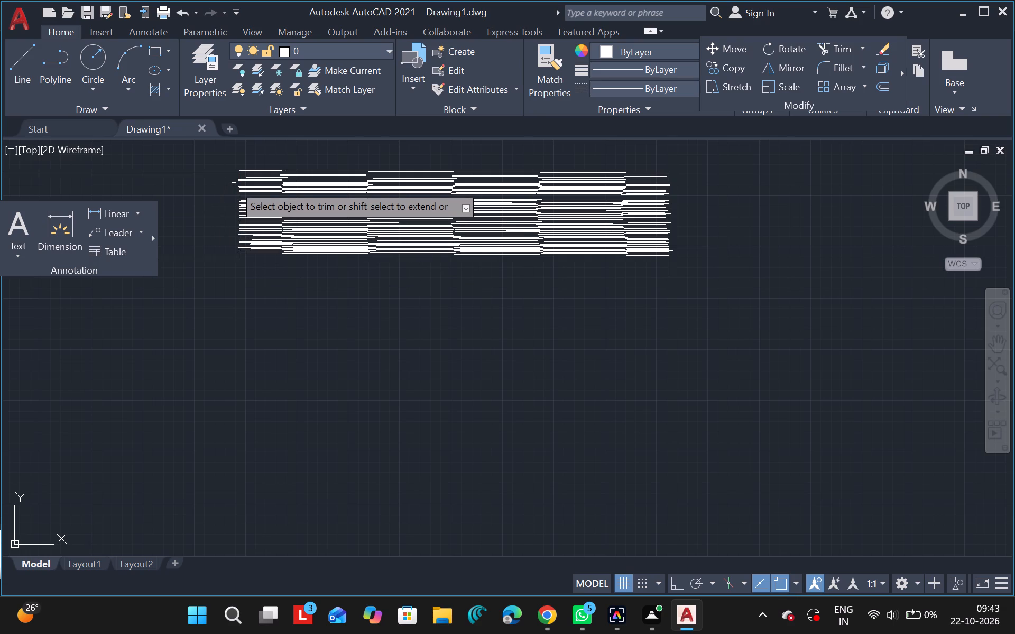
left_click(236, 186)
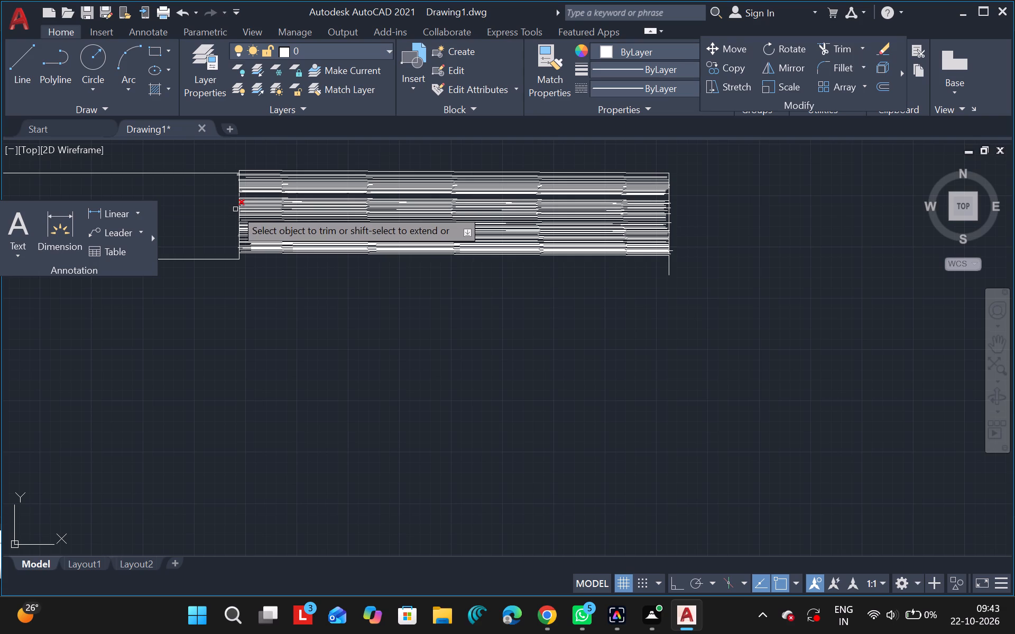
left_click_drag(235, 209, 268, 206)
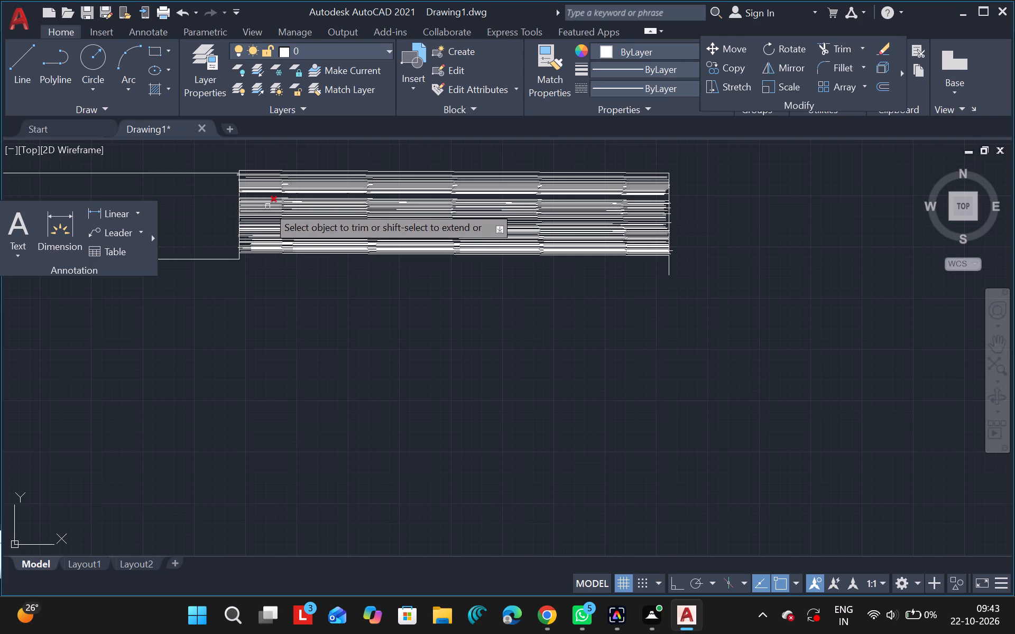
left_click_drag(268, 206, 231, 175)
scroll(231, 175, "up", 1, "ctrl")
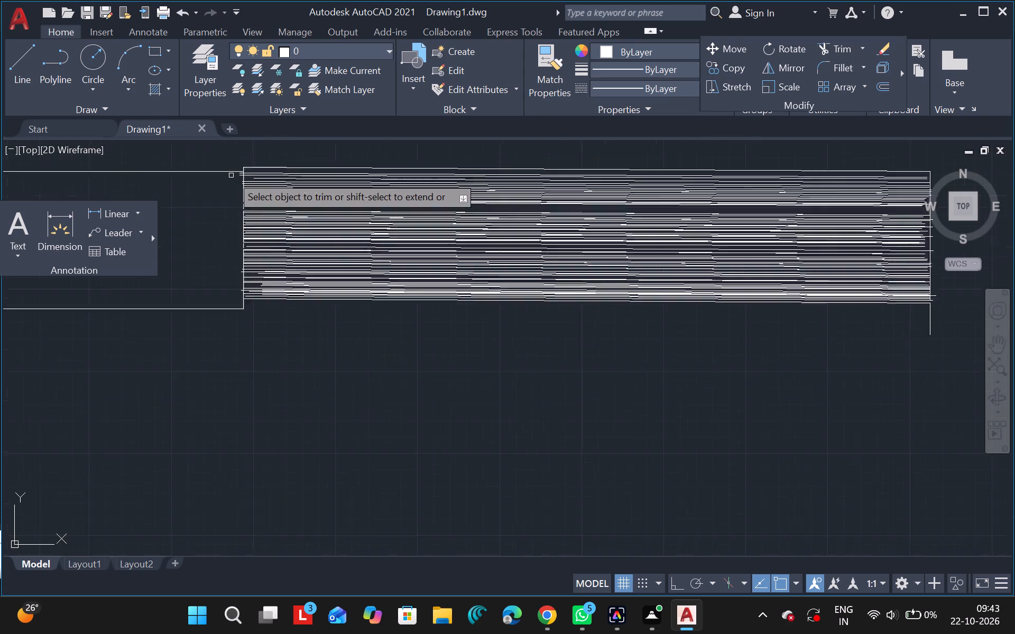
scroll(231, 175, "up", 2, "ctrl")
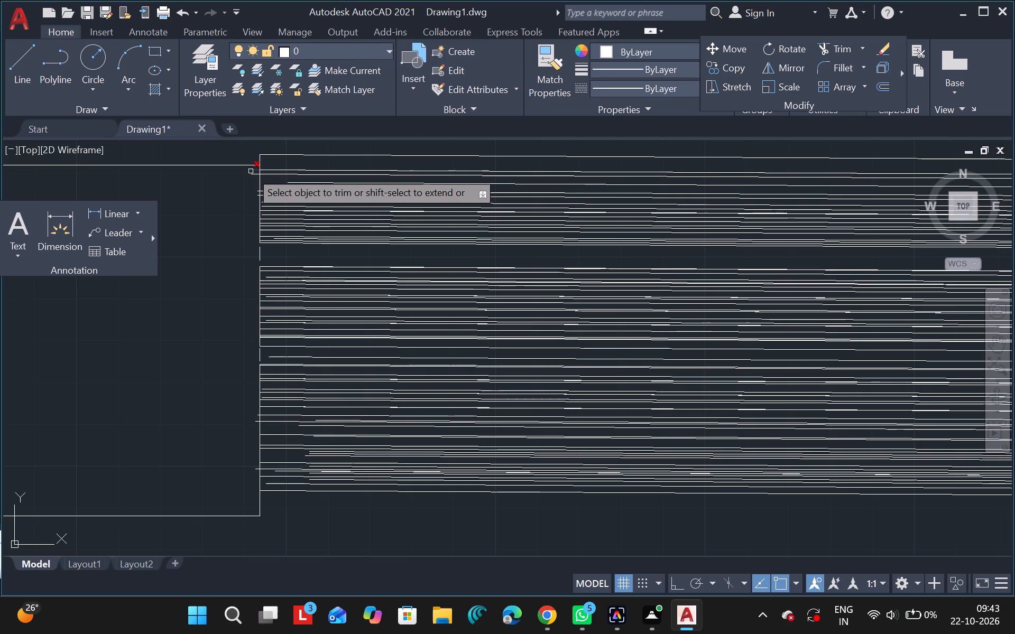
left_click(251, 171)
left_click(252, 174)
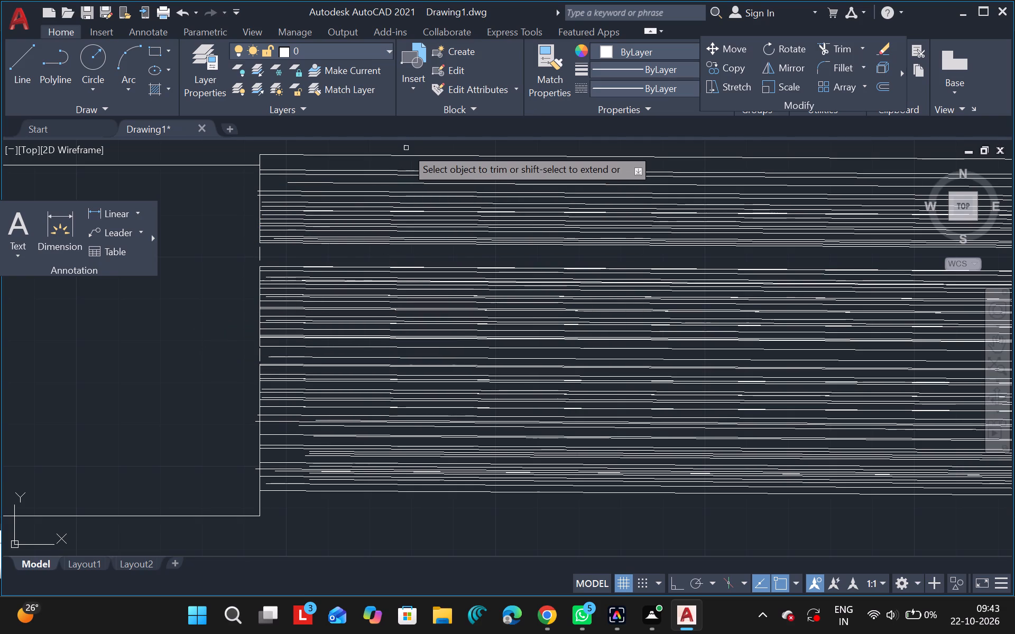
Trim away the lines filling the band with one freehand fence crossing them from the top edge to the bottom edge.
left_click_drag(406, 148, 453, 441)
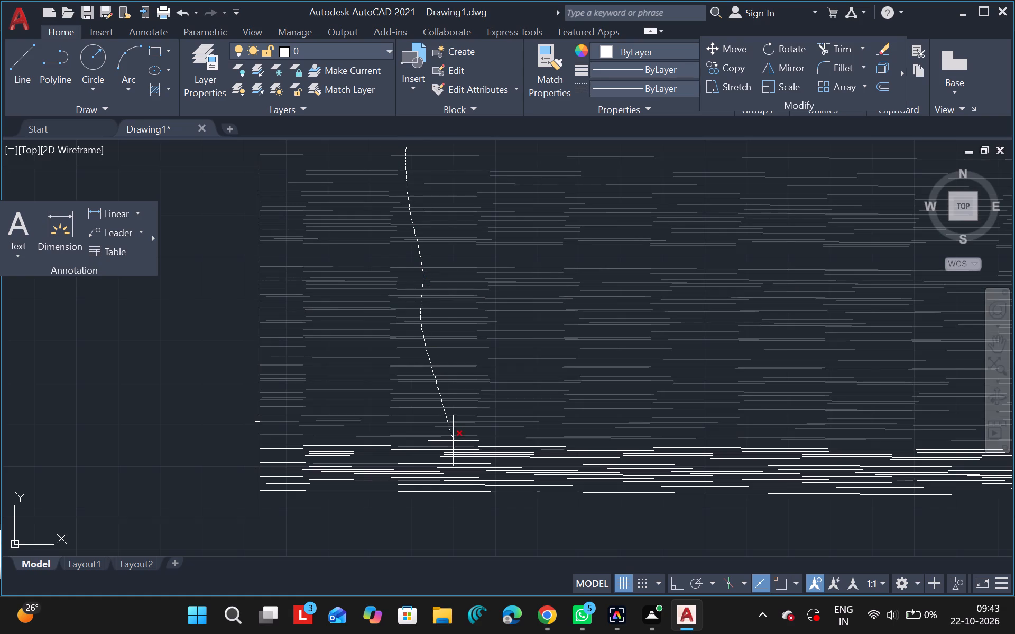
left_click_drag(453, 441, 460, 500)
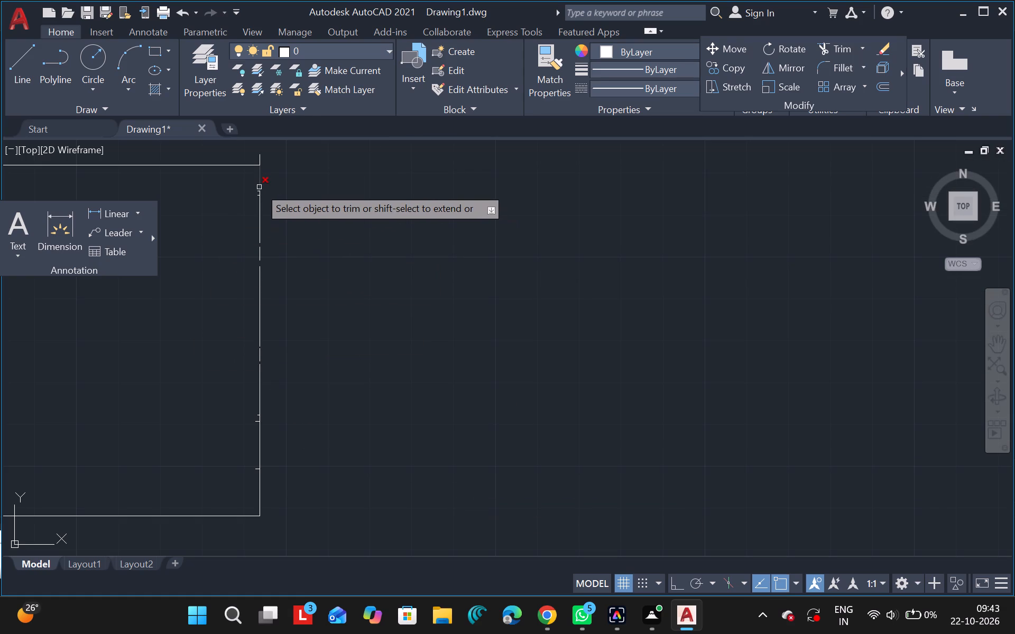
Trim the topmost and lower segments of the vertical line at the band's left end, including the small stubs on the lower part.
left_click_drag(259, 187, 245, 300)
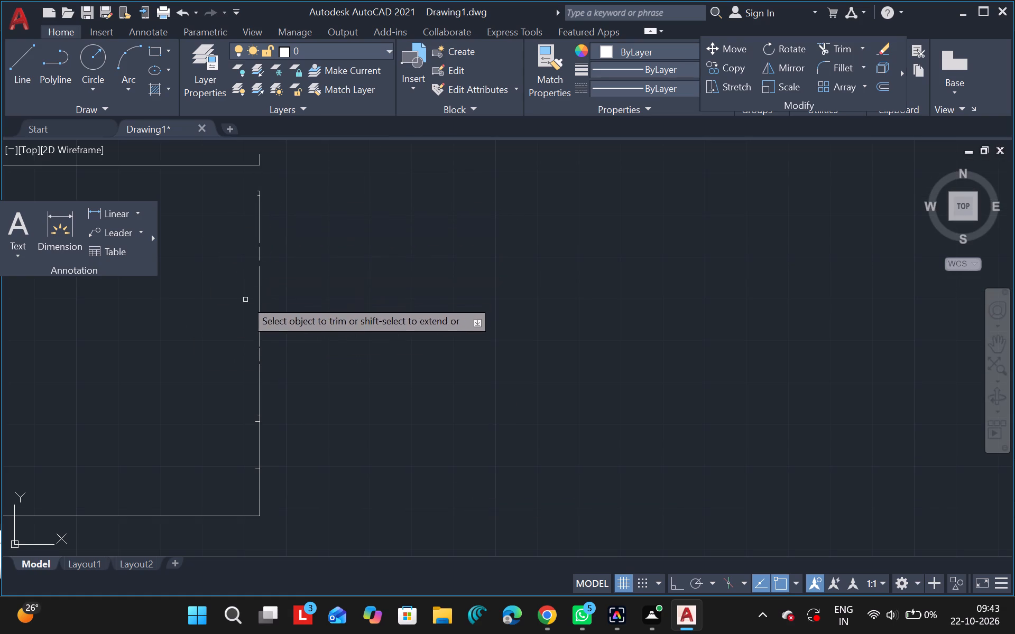
left_click_drag(245, 300, 261, 445)
left_click_drag(261, 445, 261, 490)
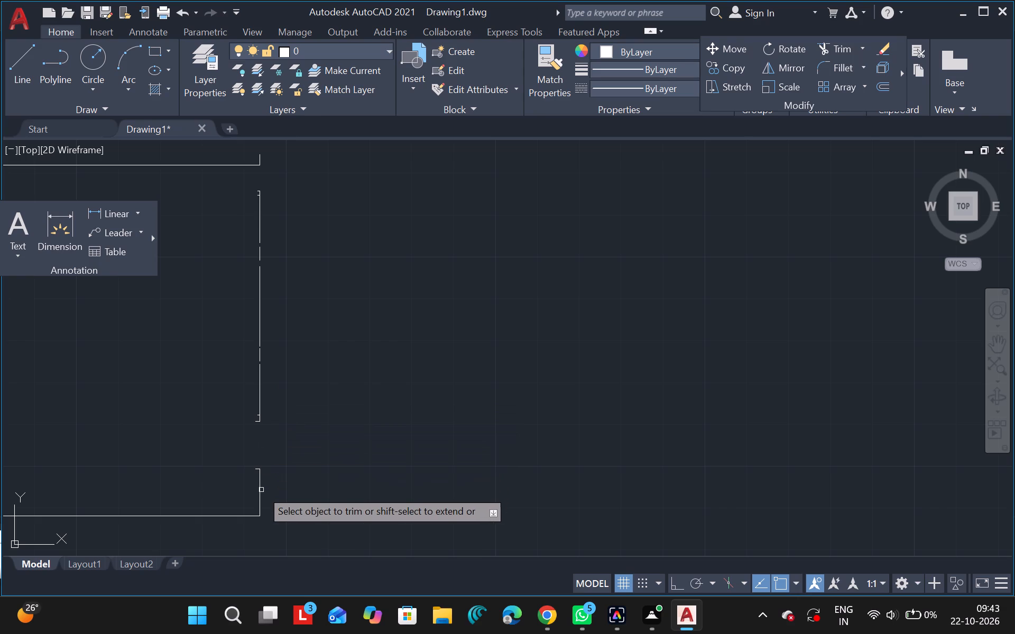
left_click_drag(261, 490, 260, 490)
left_click_drag(260, 490, 257, 467)
left_click(257, 467)
left_click_drag(260, 416, 260, 421)
left_click_drag(260, 421, 250, 376)
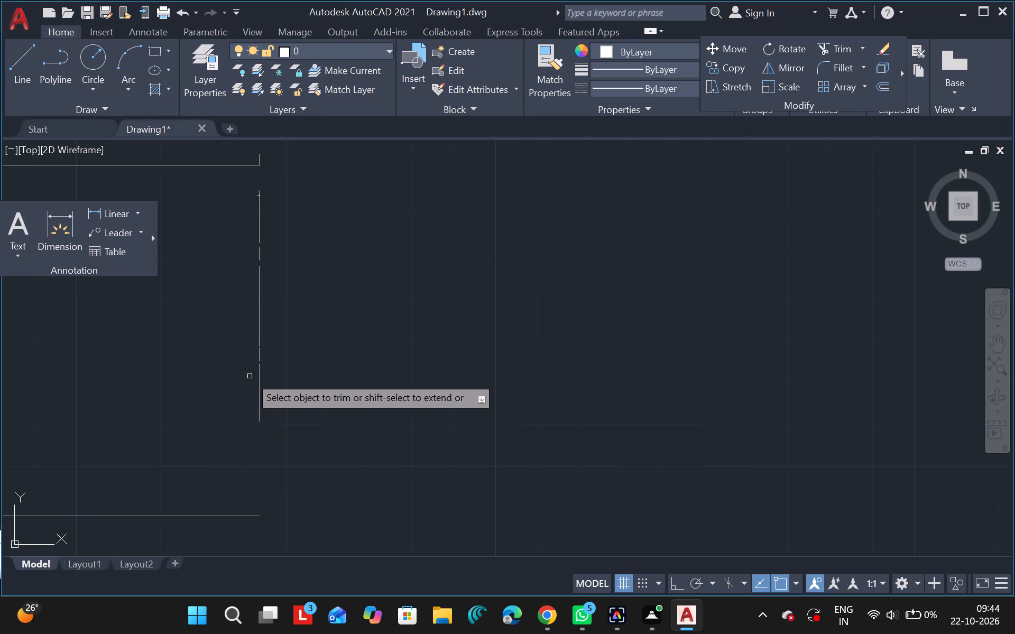
Trim away the remaining middle and upper pieces of the vertical line at the band's left end.
left_click_drag(250, 376, 259, 380)
left_click_drag(259, 380, 263, 363)
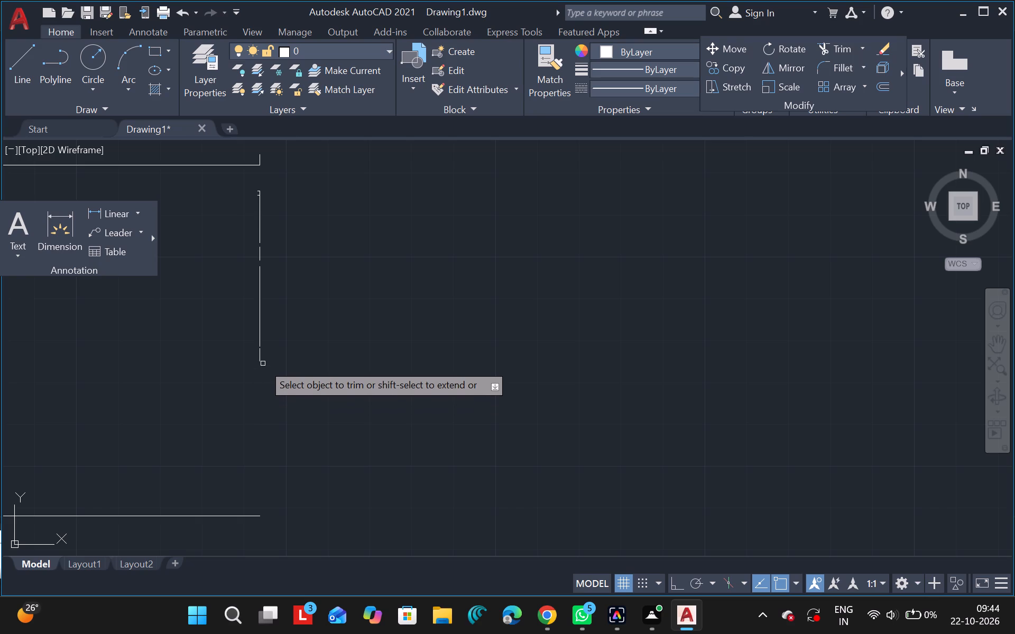
left_click_drag(263, 363, 260, 356)
left_click_drag(260, 356, 261, 316)
left_click(261, 316)
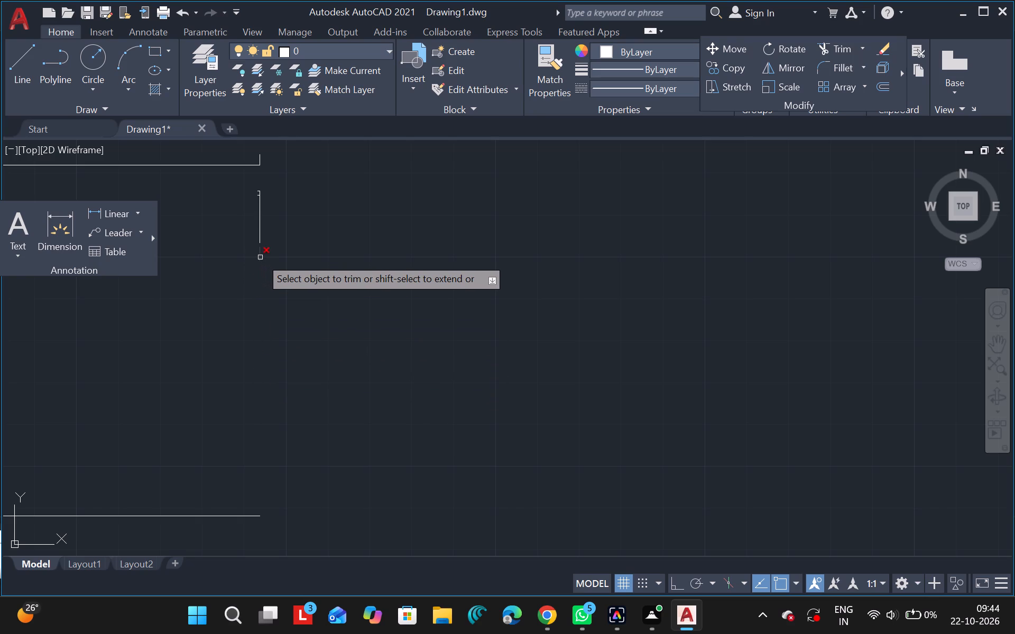
left_click_drag(260, 257, 262, 220)
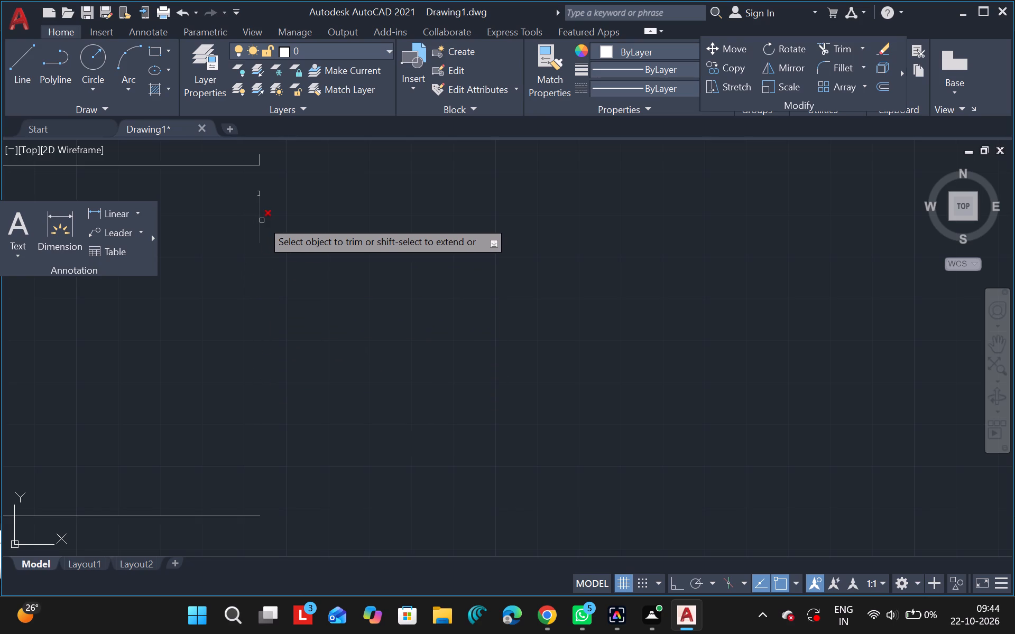
left_click_drag(262, 220, 257, 193)
left_click(257, 193)
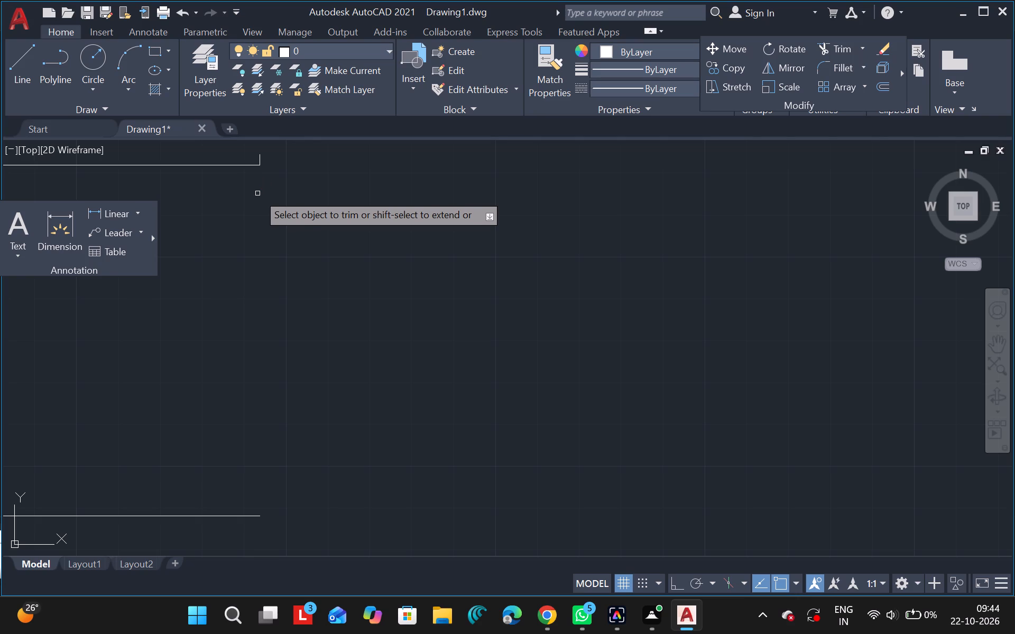
Trim the short vertical tip at the upper frame line's end and the tiny stub just below it.
scroll(257, 193, "down", 1, "ctrl")
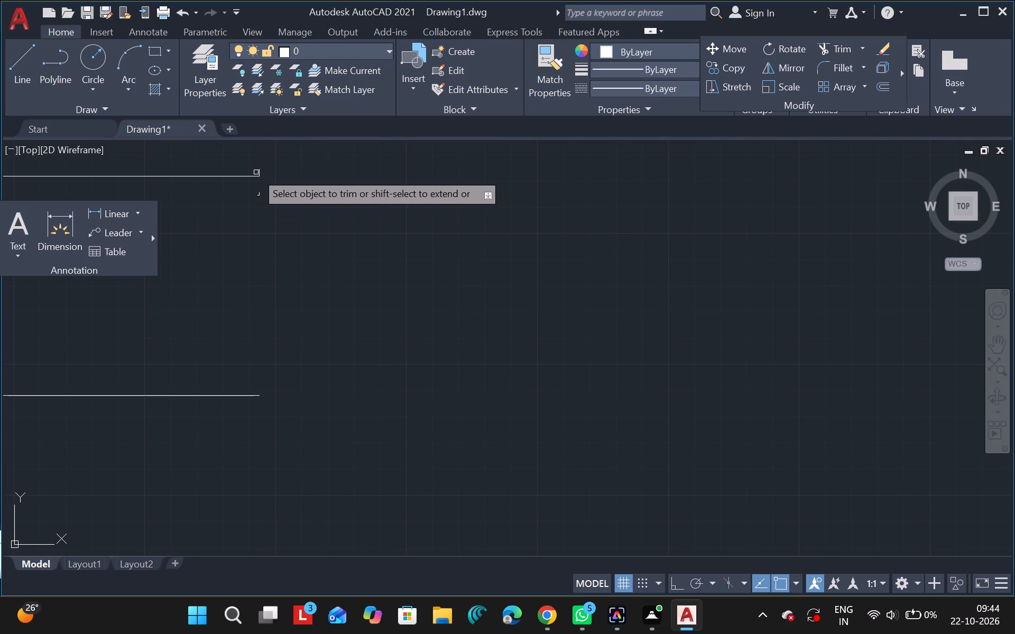
left_click_drag(260, 171, 259, 197)
left_click(259, 197)
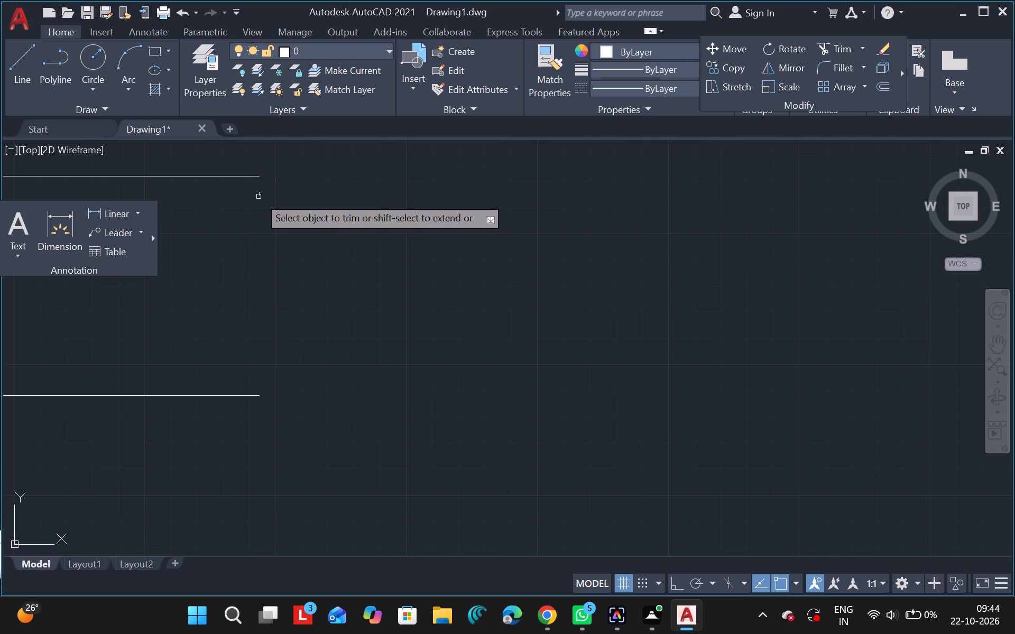
left_click(259, 197)
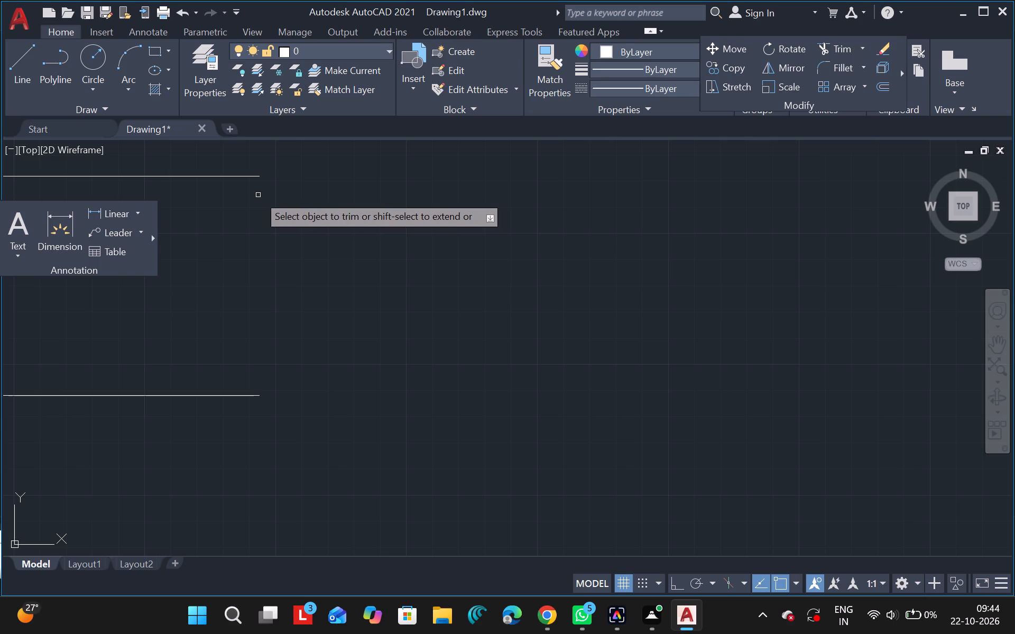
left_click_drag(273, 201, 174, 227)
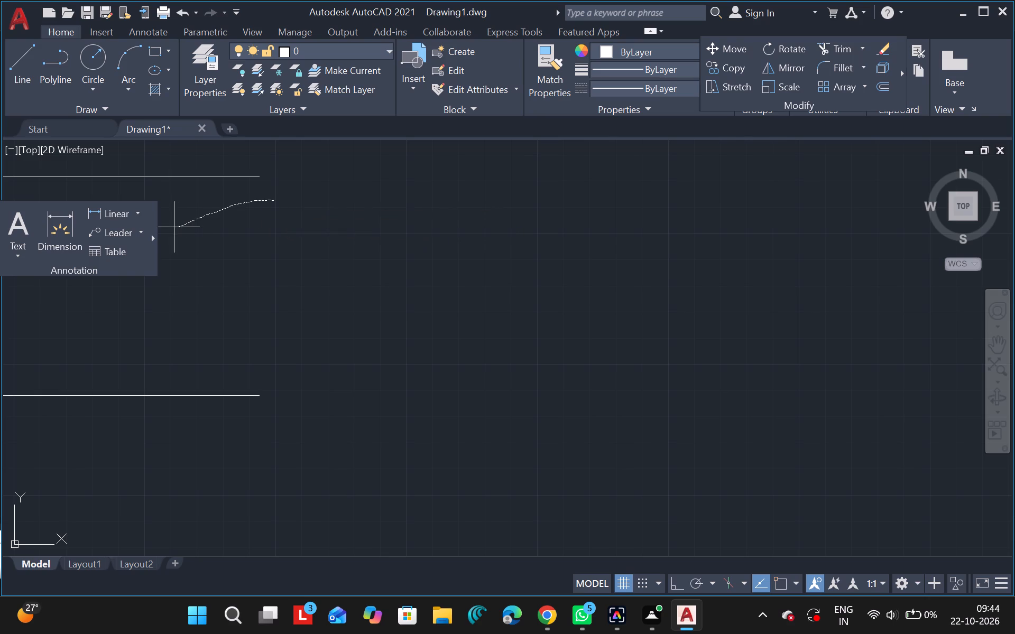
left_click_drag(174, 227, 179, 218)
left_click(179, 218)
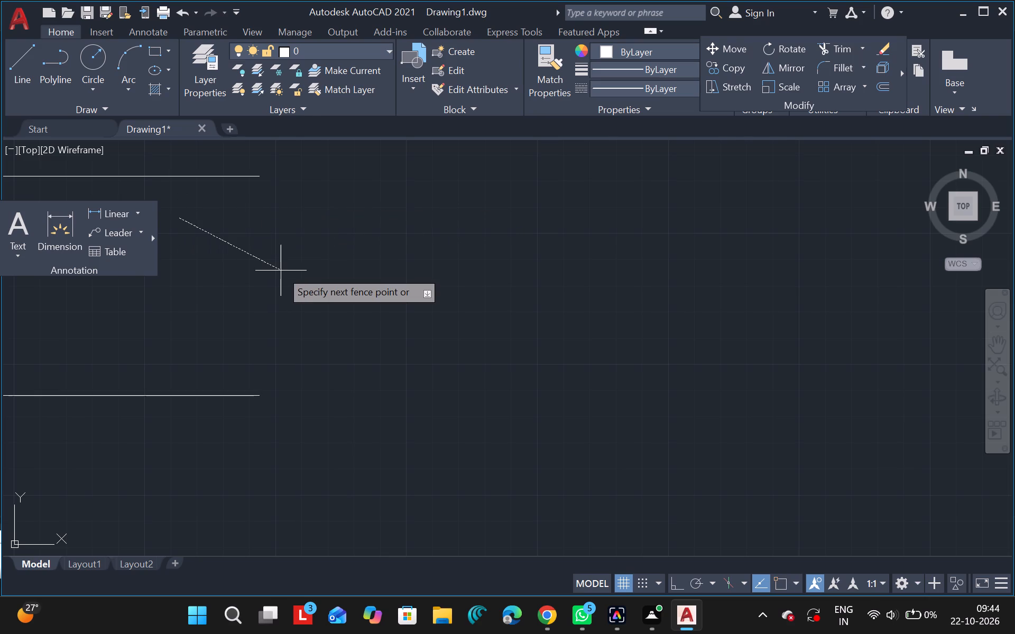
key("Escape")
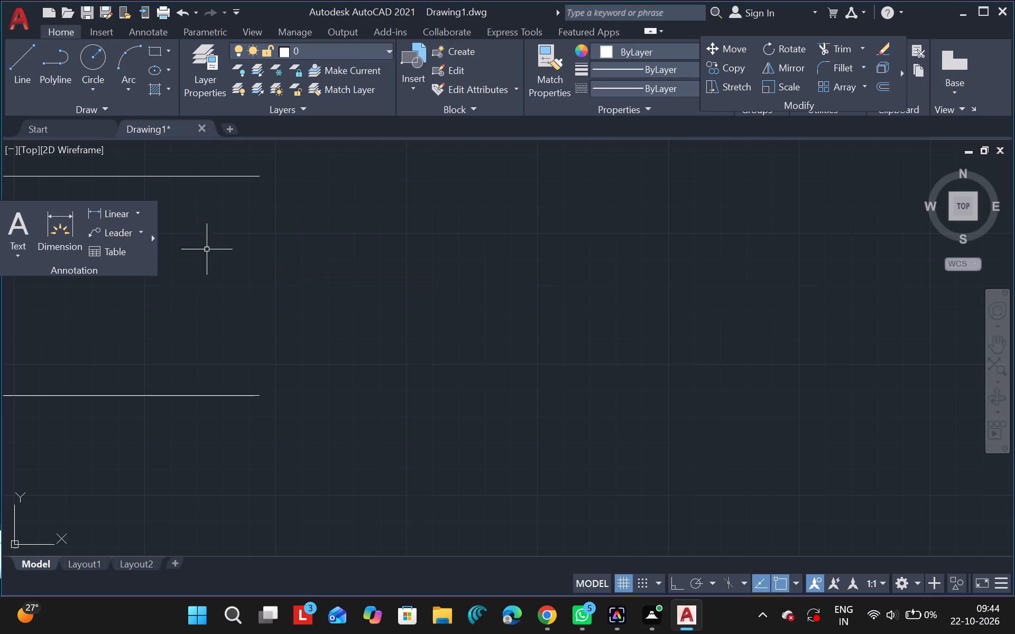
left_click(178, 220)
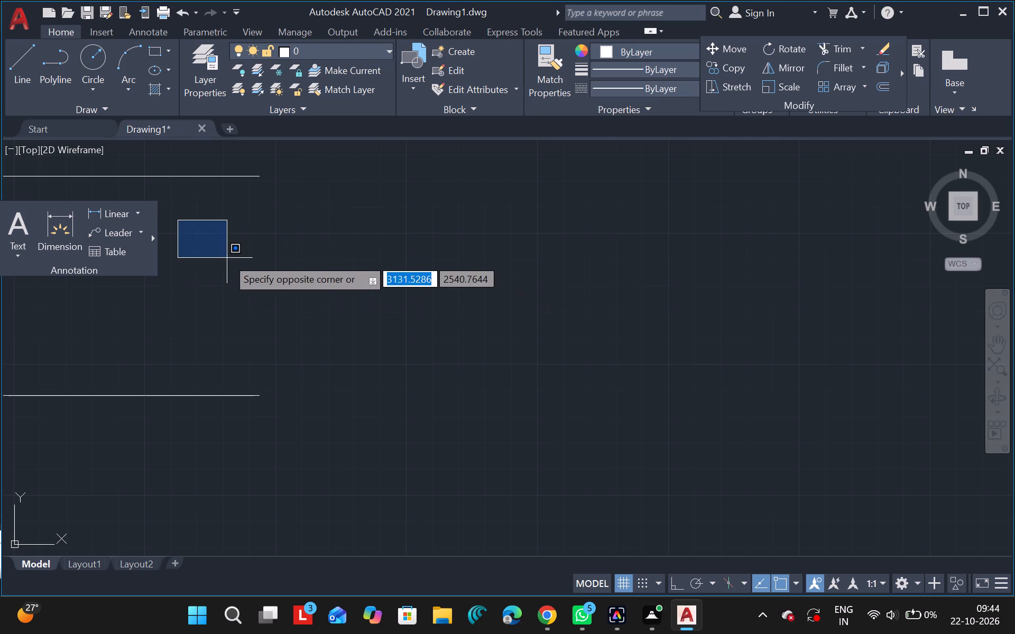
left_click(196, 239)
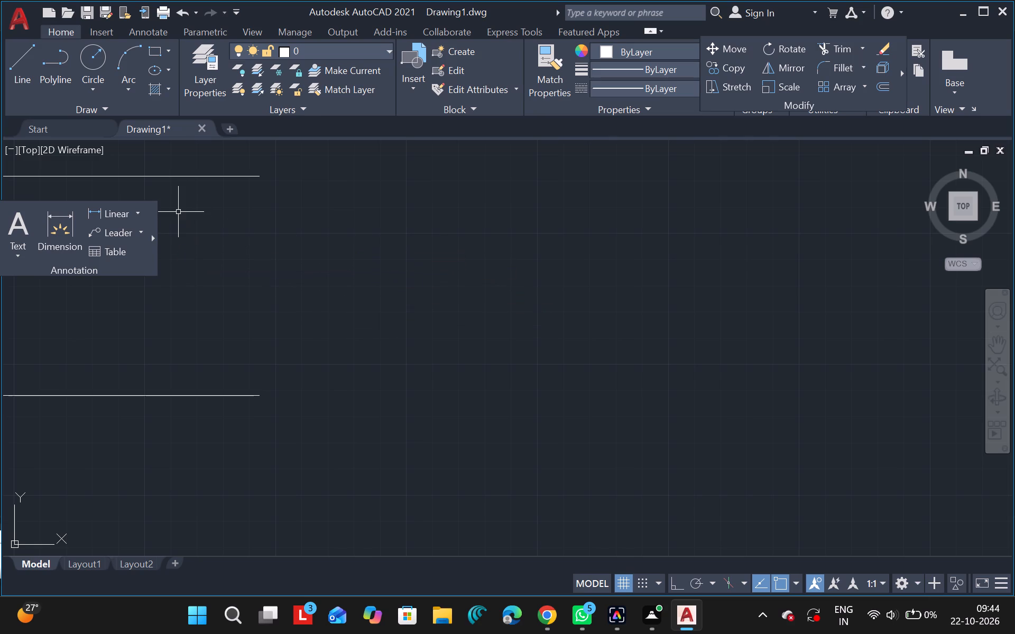
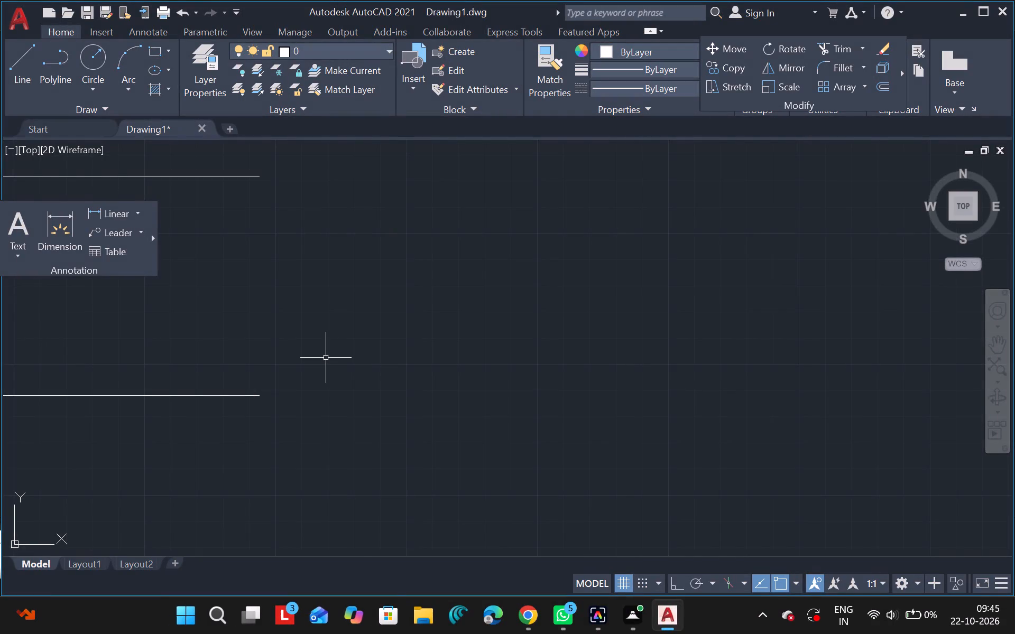
Delete the short stray vertical line beyond the open end of the frame's top edge.
scroll(326, 358, "down", 8, "ctrl")
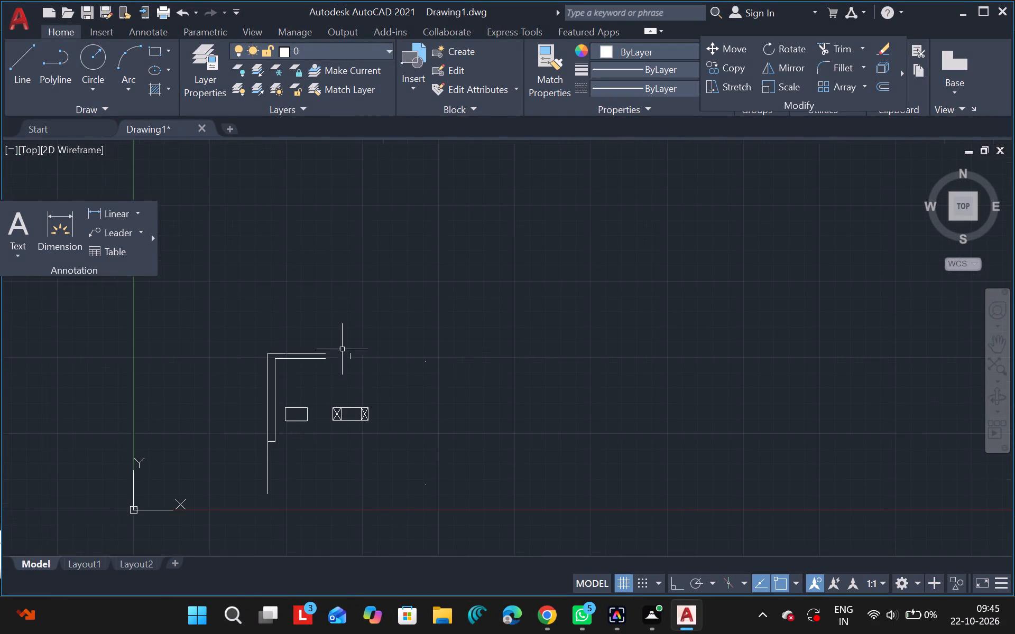
left_click(352, 355)
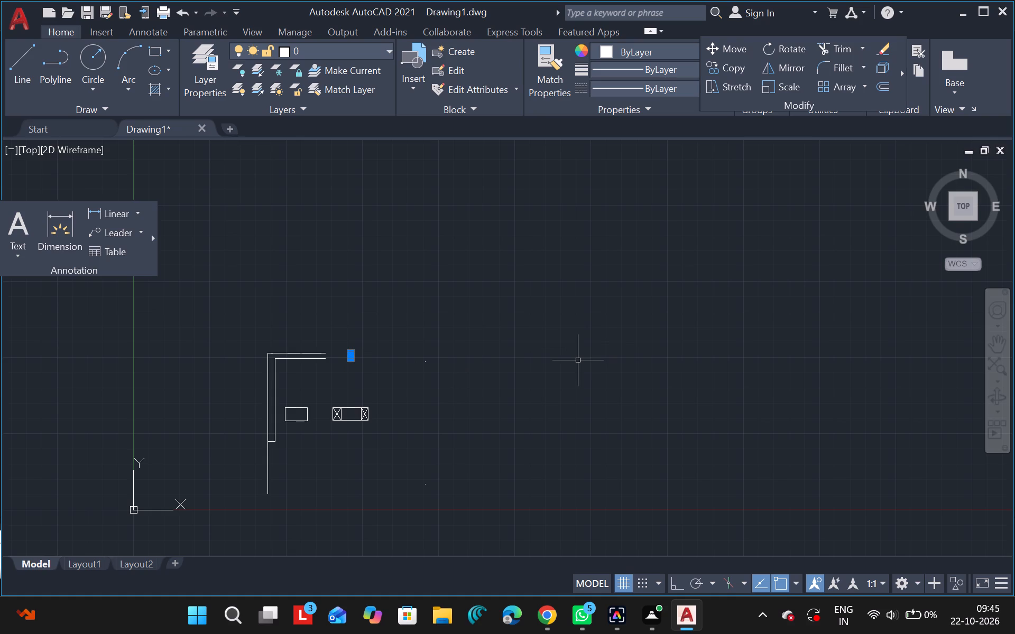
key("Delete")
Trim away the tiny leftover speck beyond the open end of the frame's top double line.
left_click(995, 346)
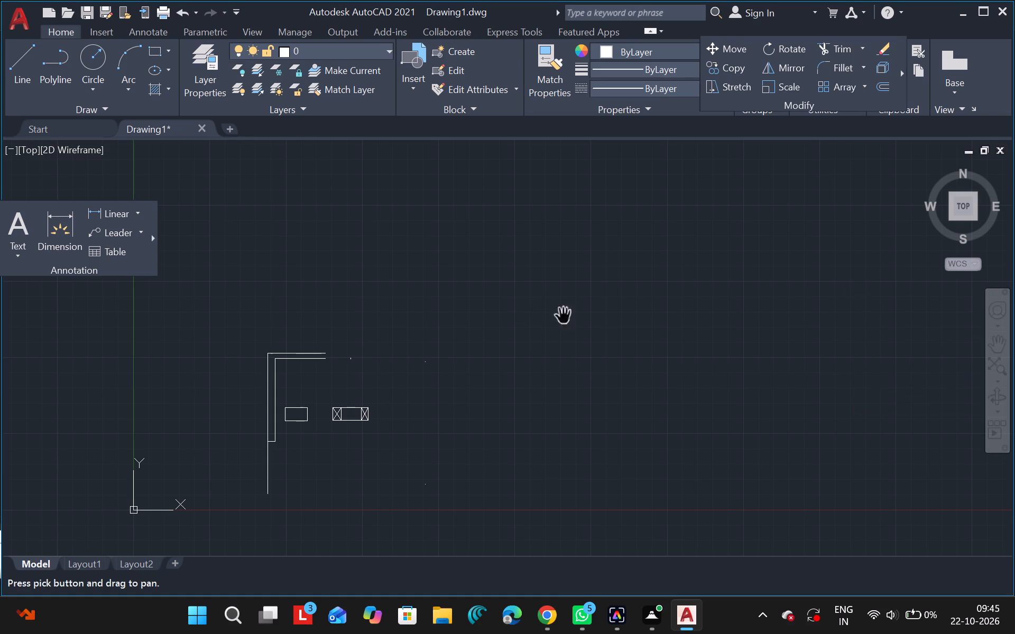
left_click_drag(414, 340, 413, 340)
left_click_drag(413, 340, 483, 181)
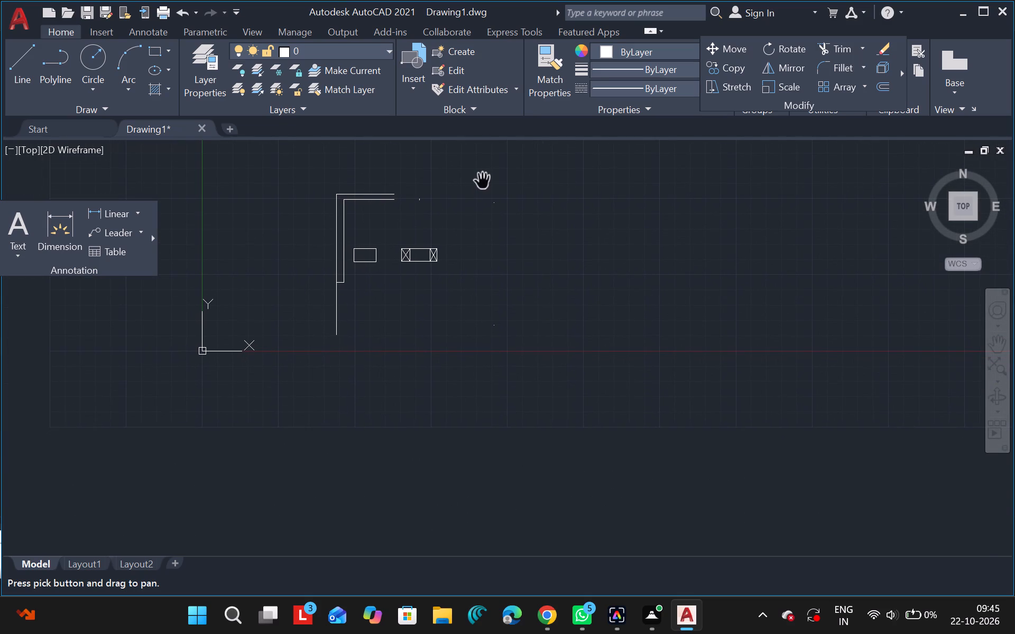
key("Escape")
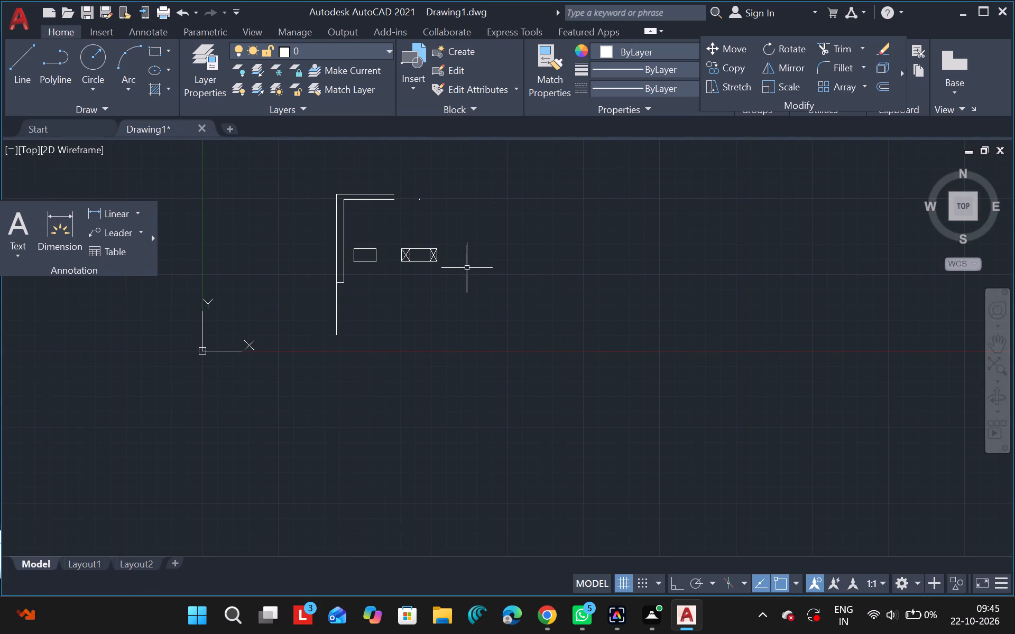
type("tr")
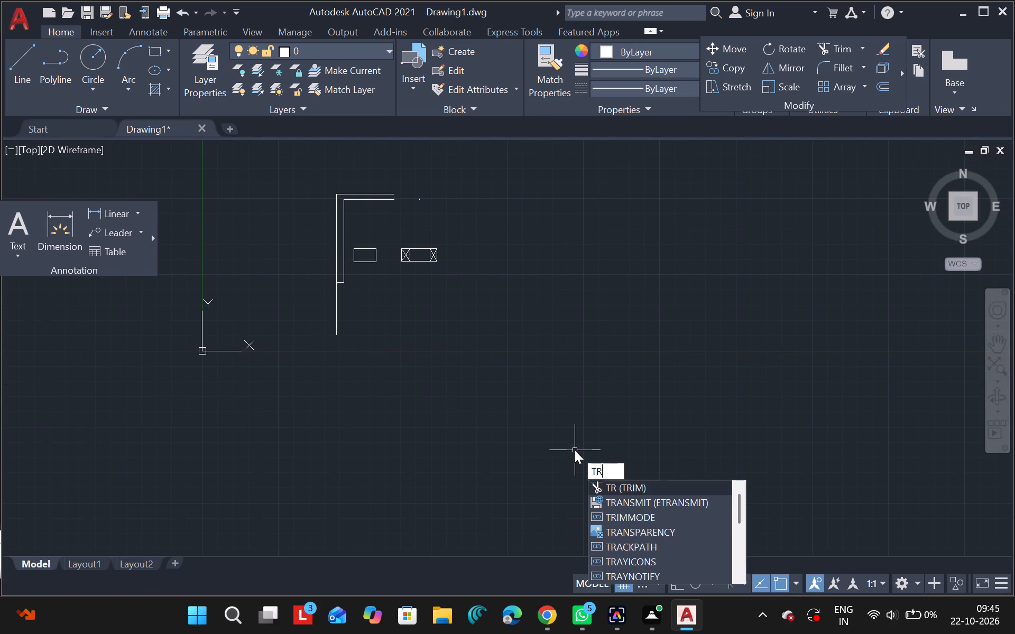
left_click(661, 483)
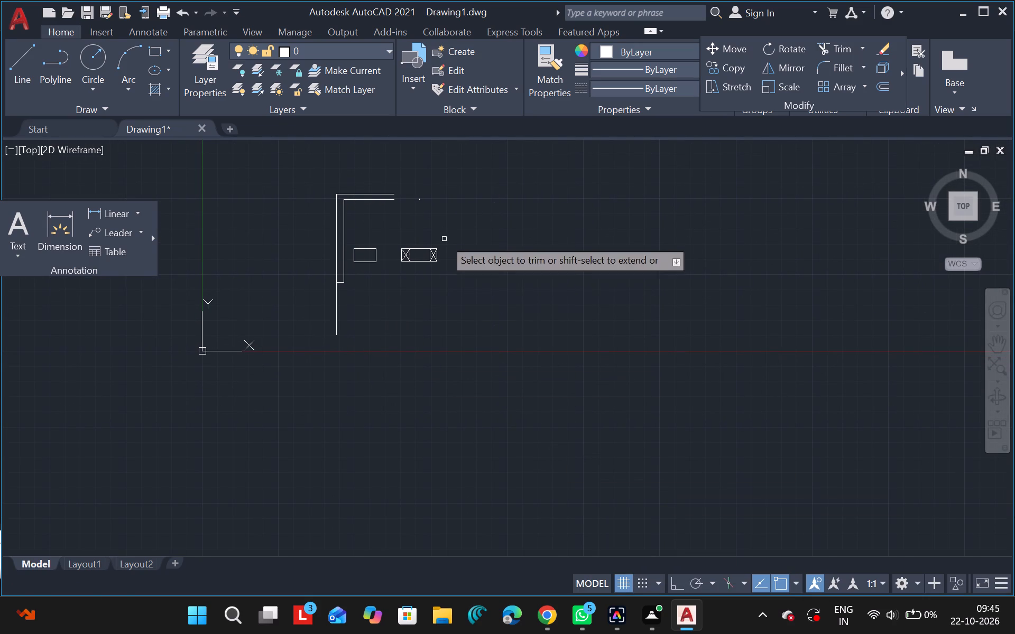
left_click(419, 199)
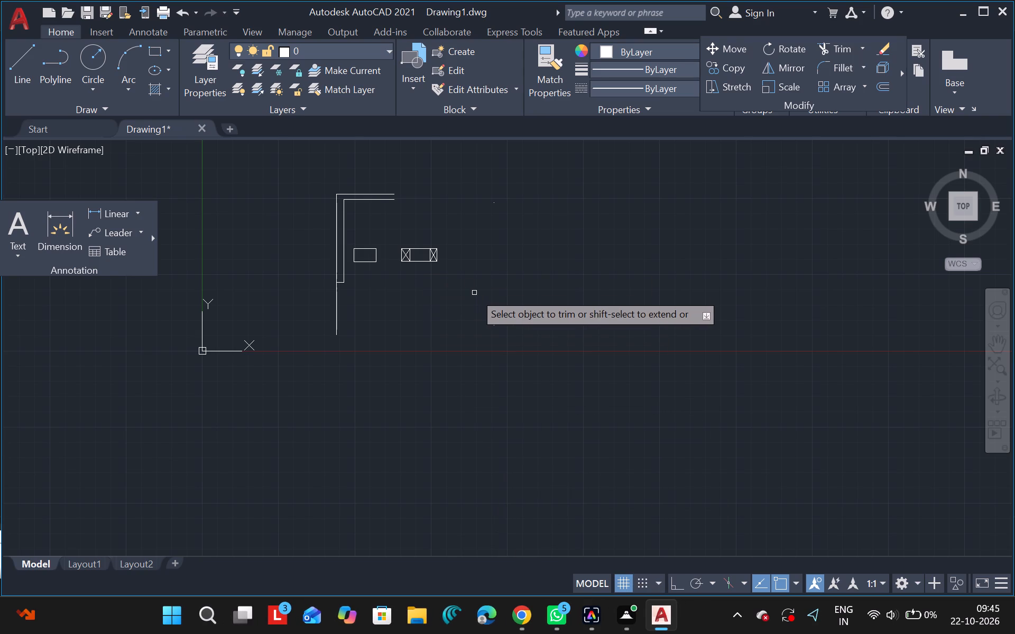
key("Escape")
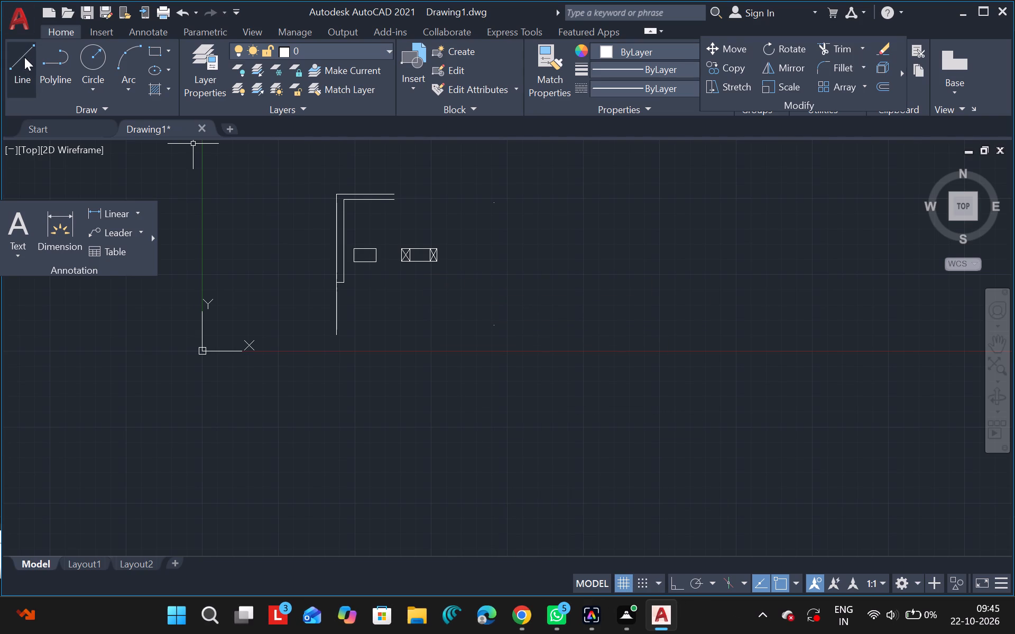
Start the Line command for a new line at the open end of the frame's top edge.
left_click(24, 57)
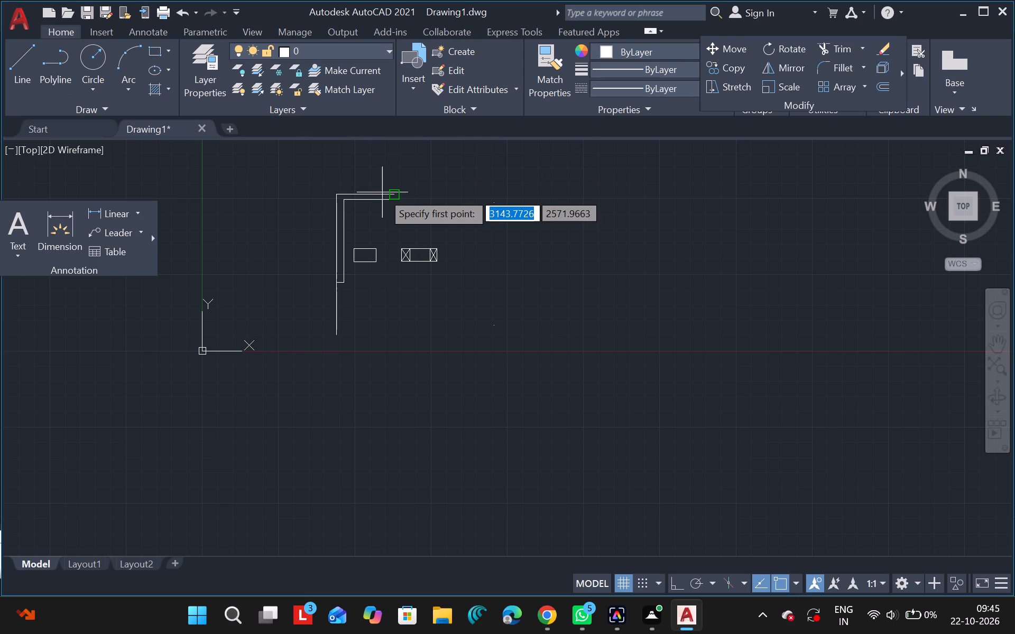
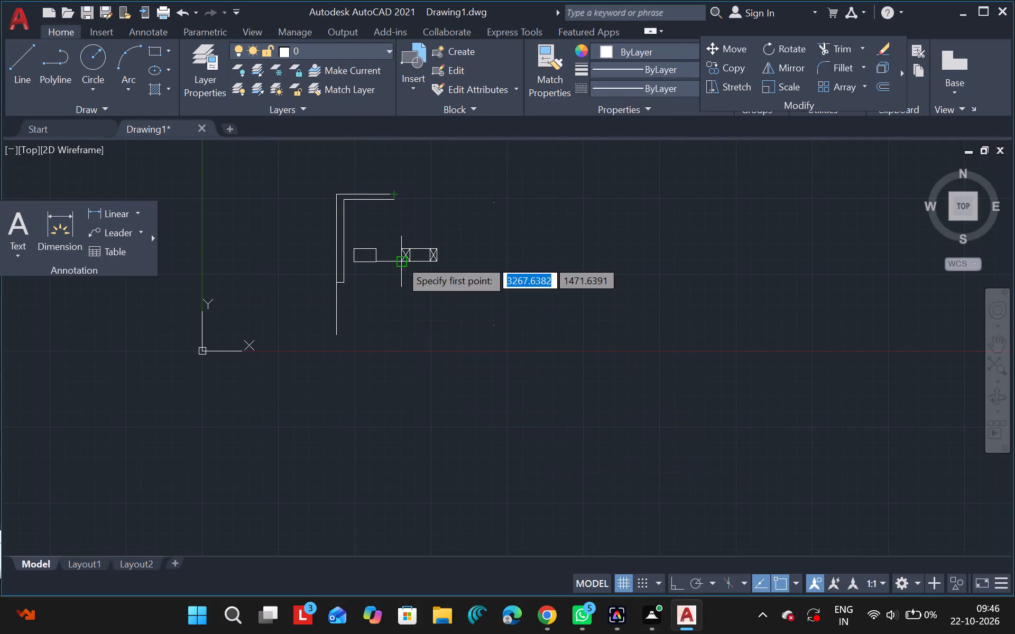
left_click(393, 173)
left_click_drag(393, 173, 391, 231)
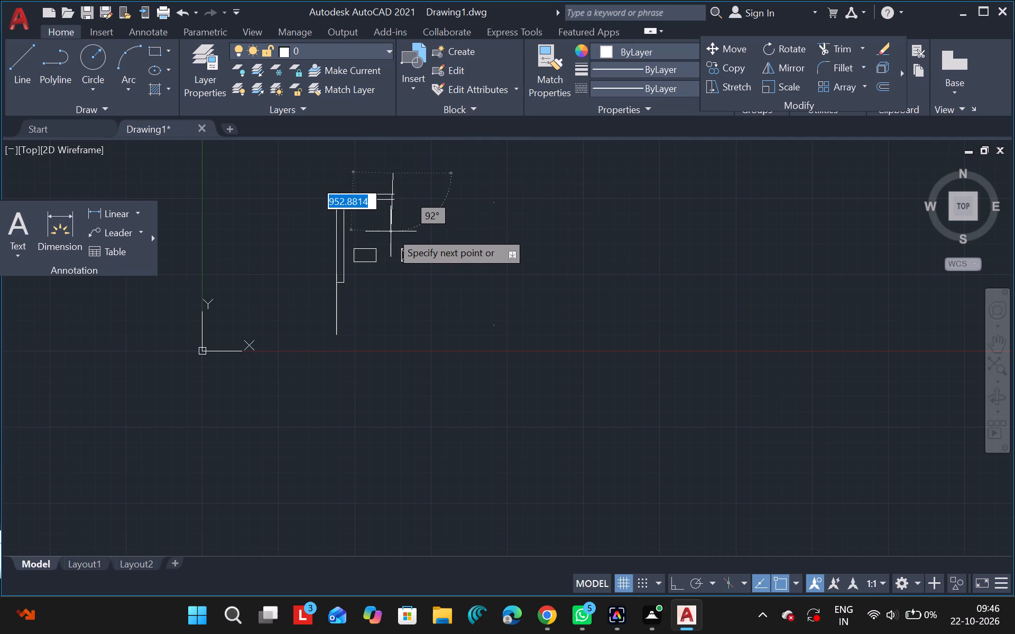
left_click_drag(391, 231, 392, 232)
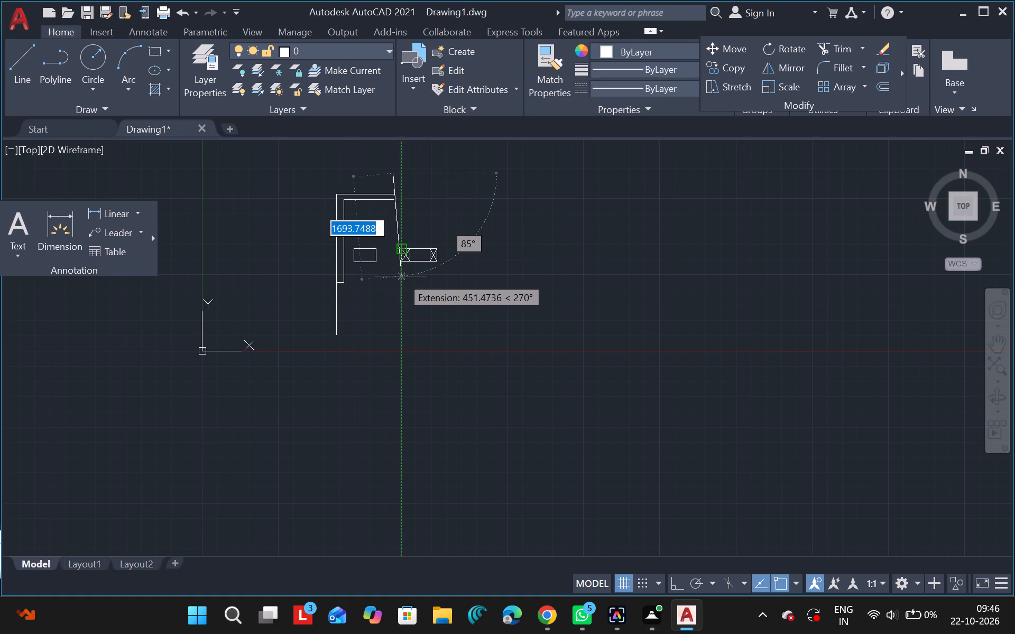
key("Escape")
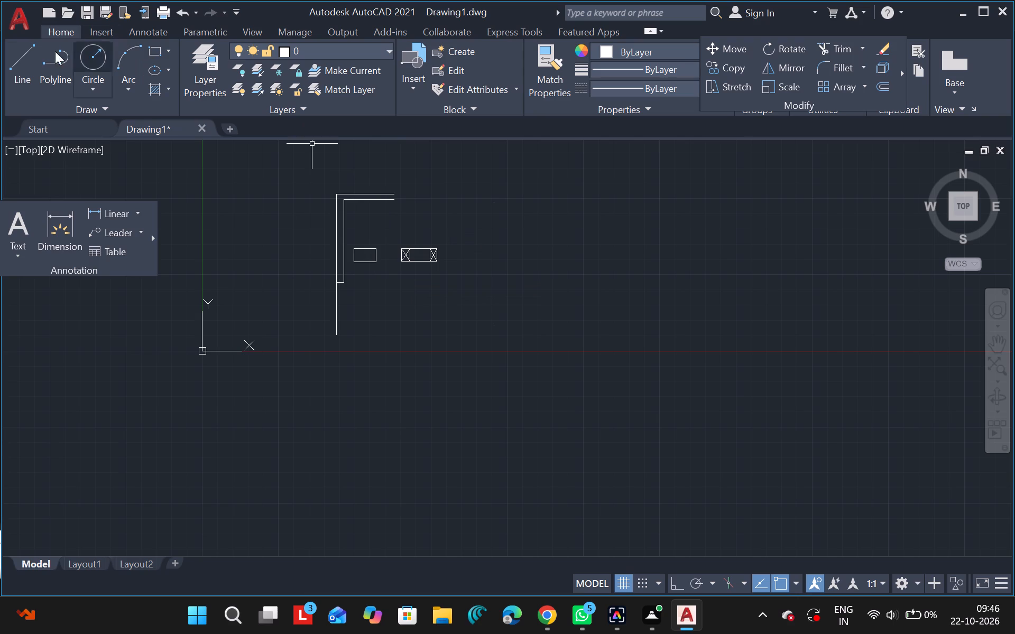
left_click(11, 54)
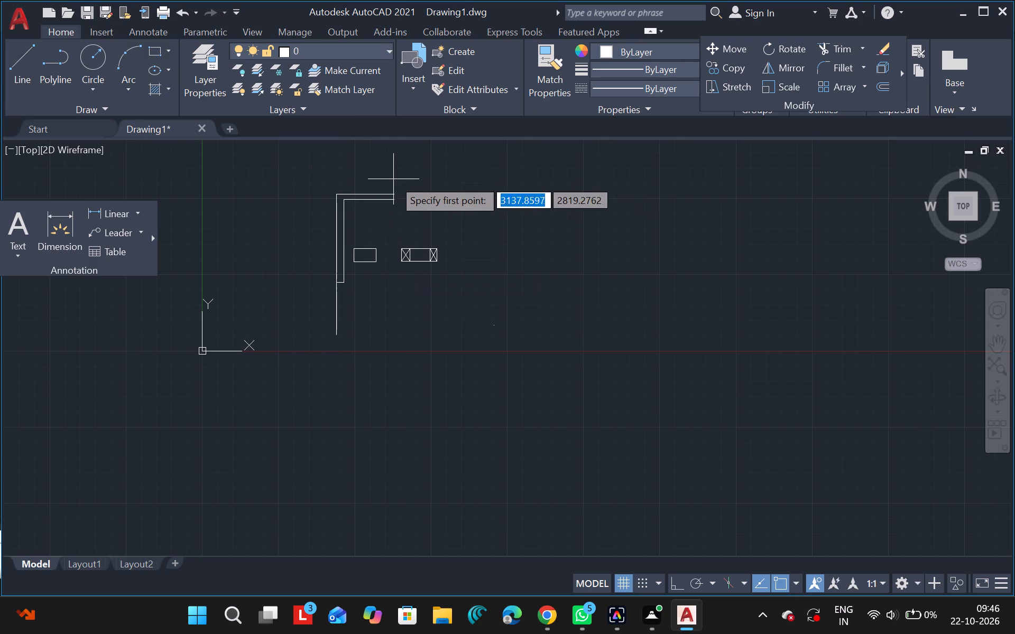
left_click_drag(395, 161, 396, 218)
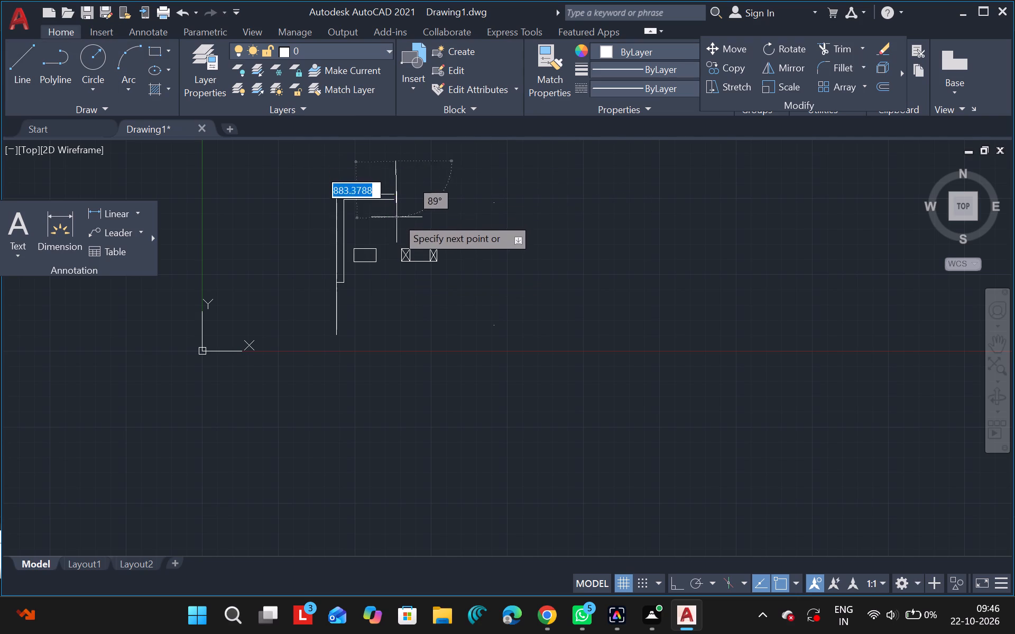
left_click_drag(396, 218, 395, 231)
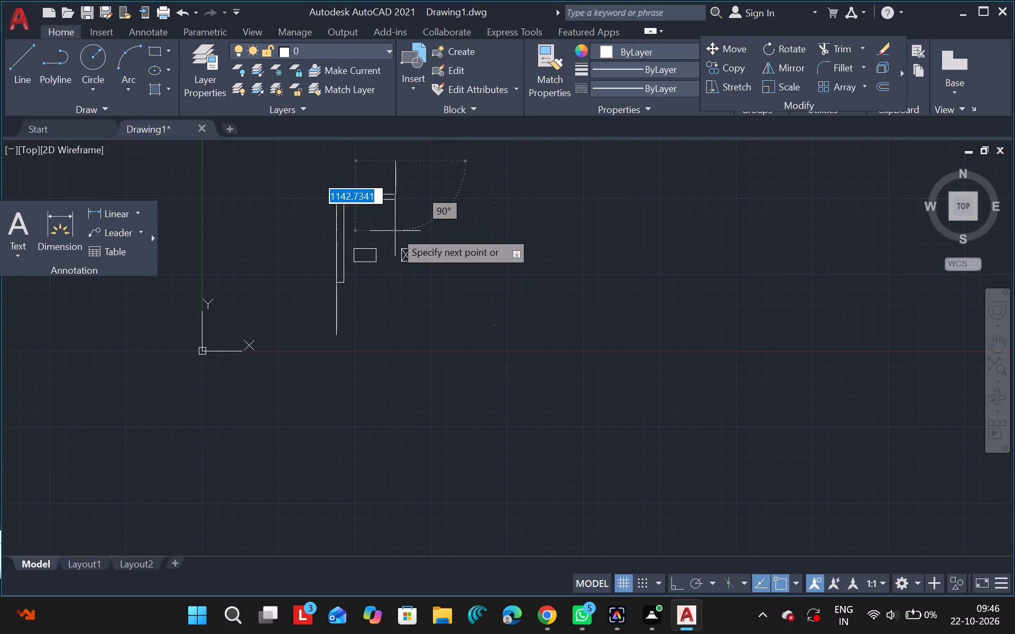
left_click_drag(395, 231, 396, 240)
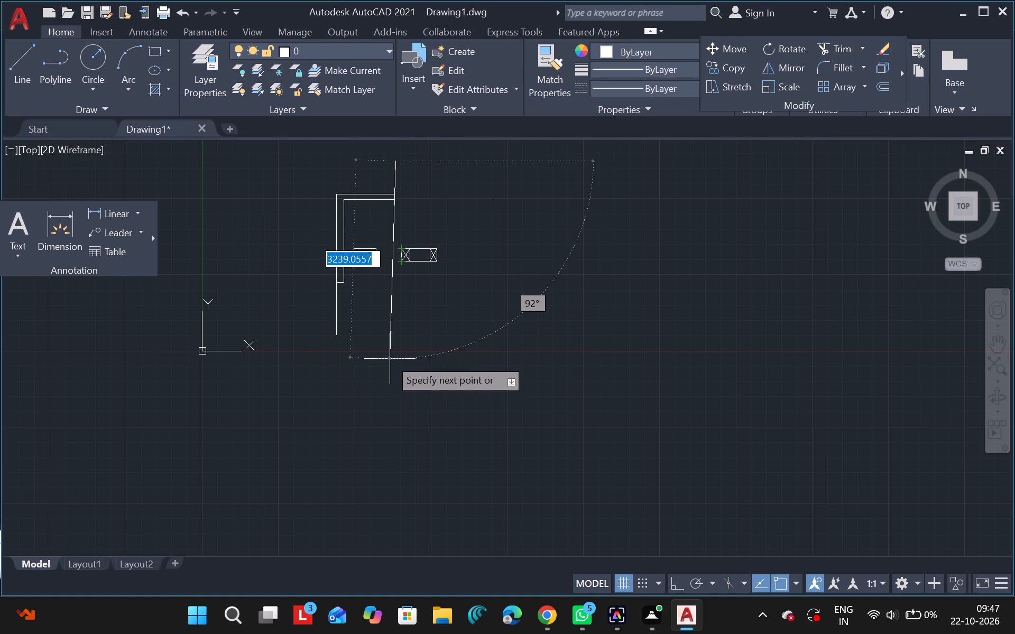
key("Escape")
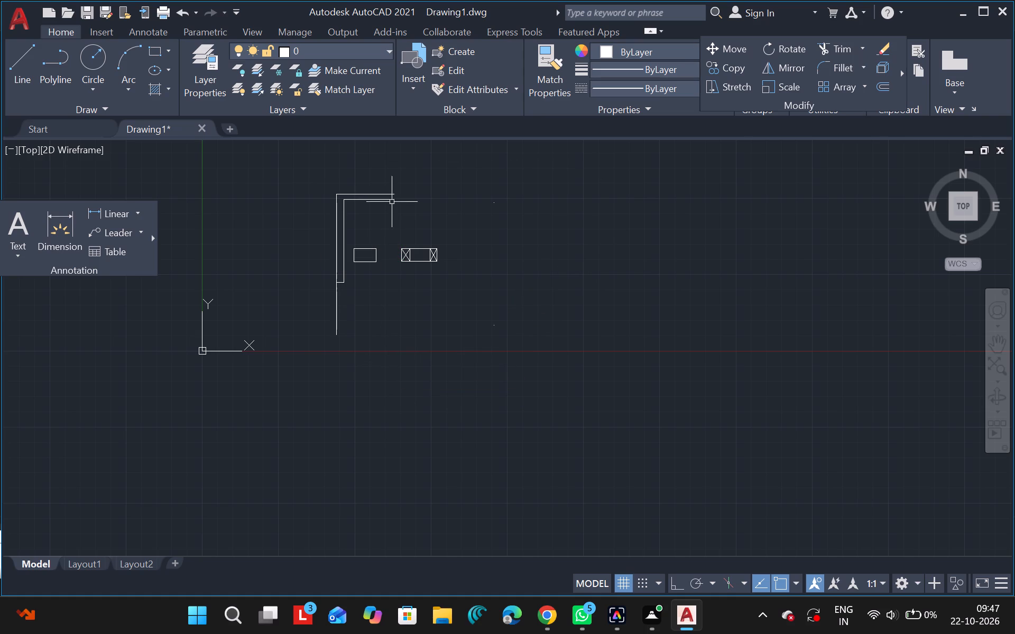
Close the open end of the frame's top double line with a short vertical line between the two endpoints.
scroll(404, 182, "up", 4, "ctrl")
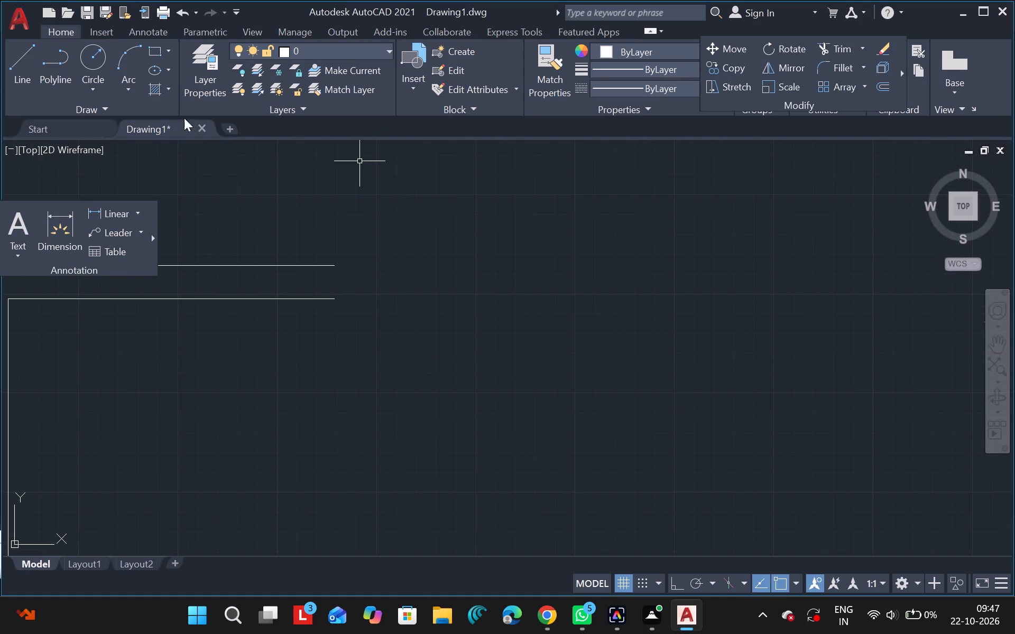
left_click(26, 80)
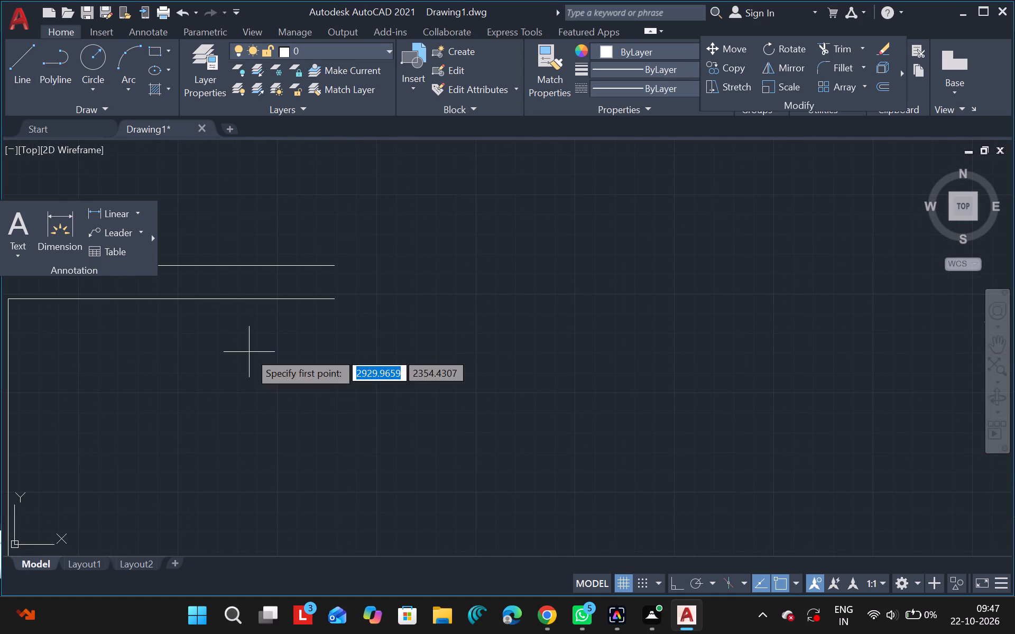
left_click_drag(334, 263, 333, 288)
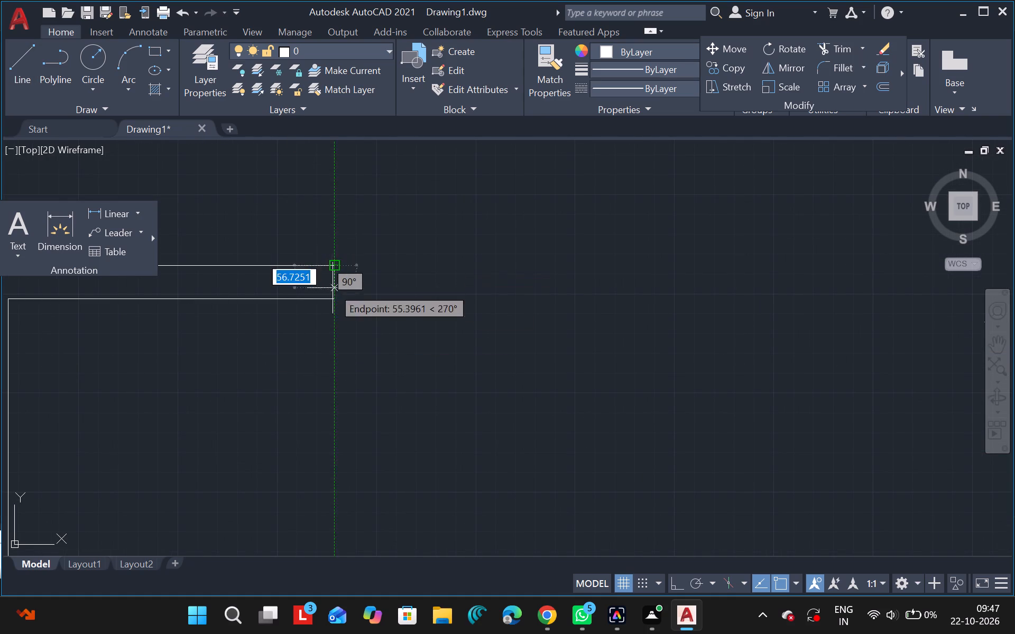
left_click_drag(333, 288, 333, 295)
left_click(333, 295)
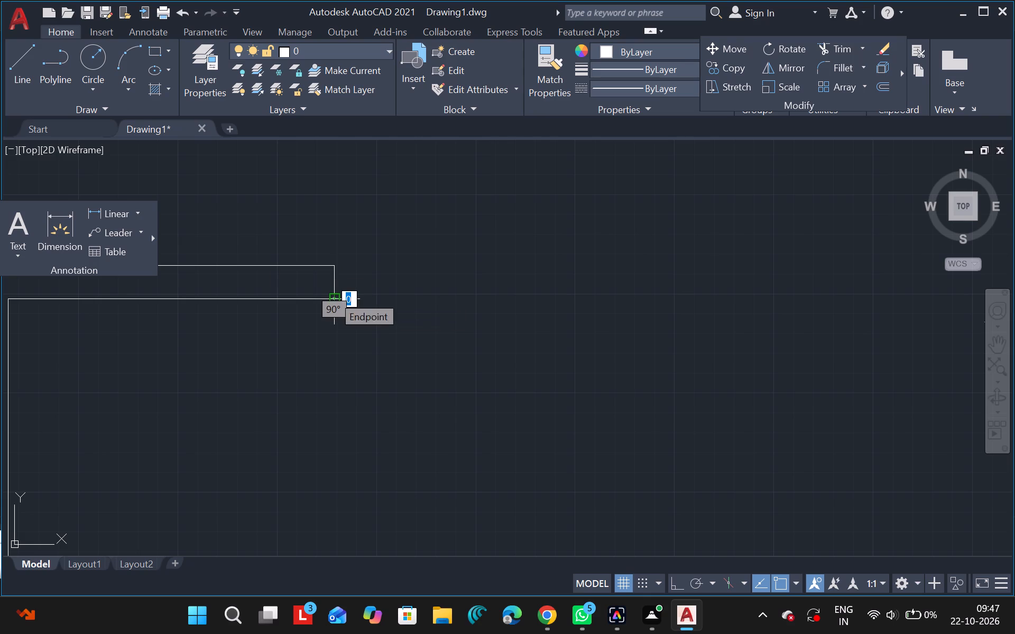
key("Escape")
Draw a short horizontal line extending the frame's outer top line outward from the upper corner of the closed end.
scroll(333, 295, "down", 2, "ctrl")
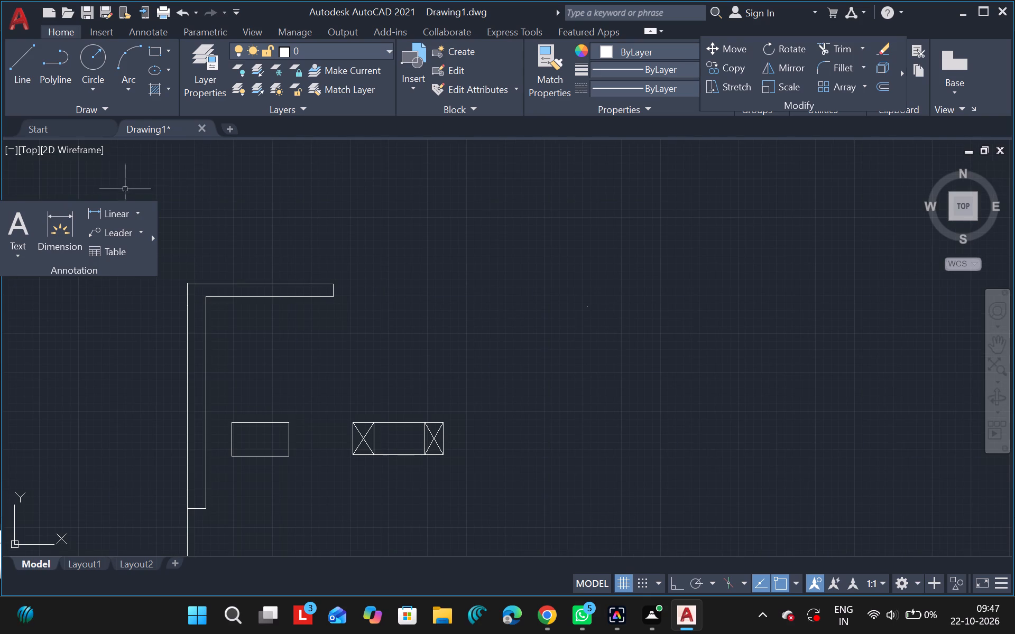
left_click_drag(10, 64, 318, 257)
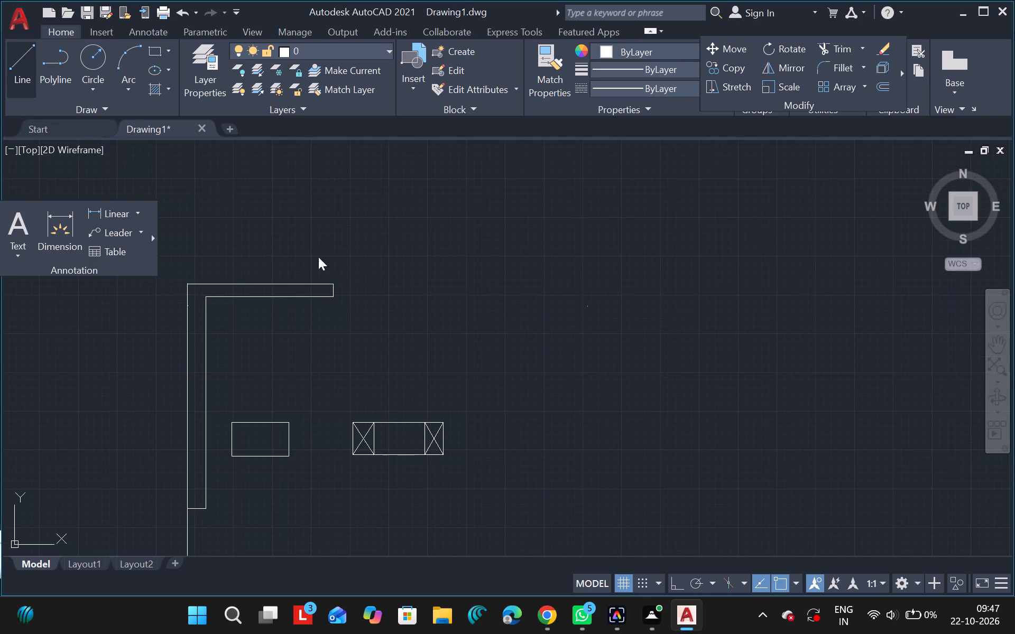
left_click_drag(318, 257, 334, 263)
scroll(334, 263, "up", 5, "ctrl")
scroll(339, 258, "down", 4, "ctrl")
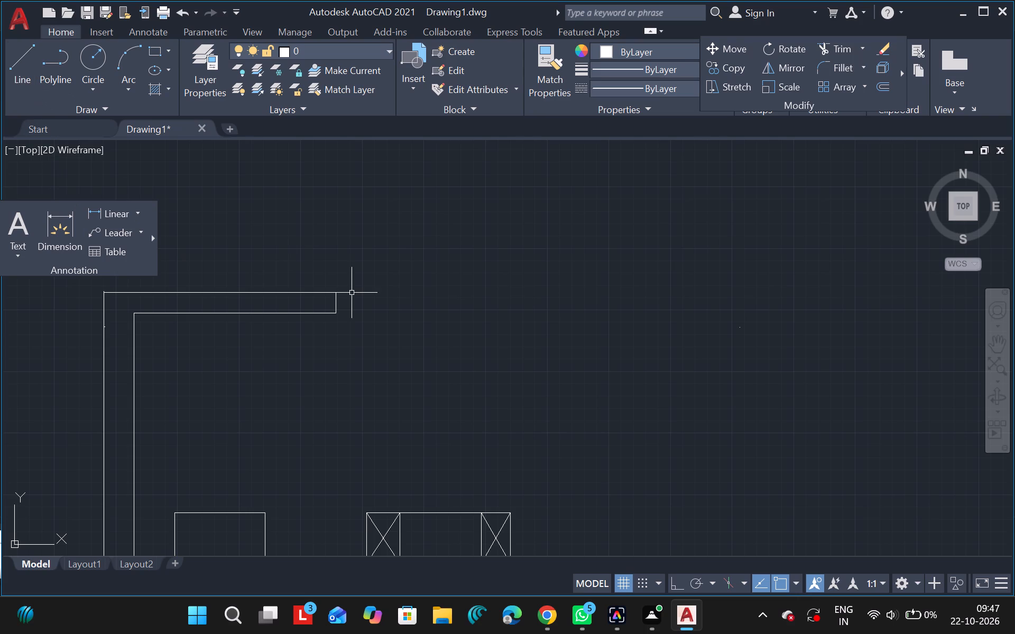
left_click(16, 82)
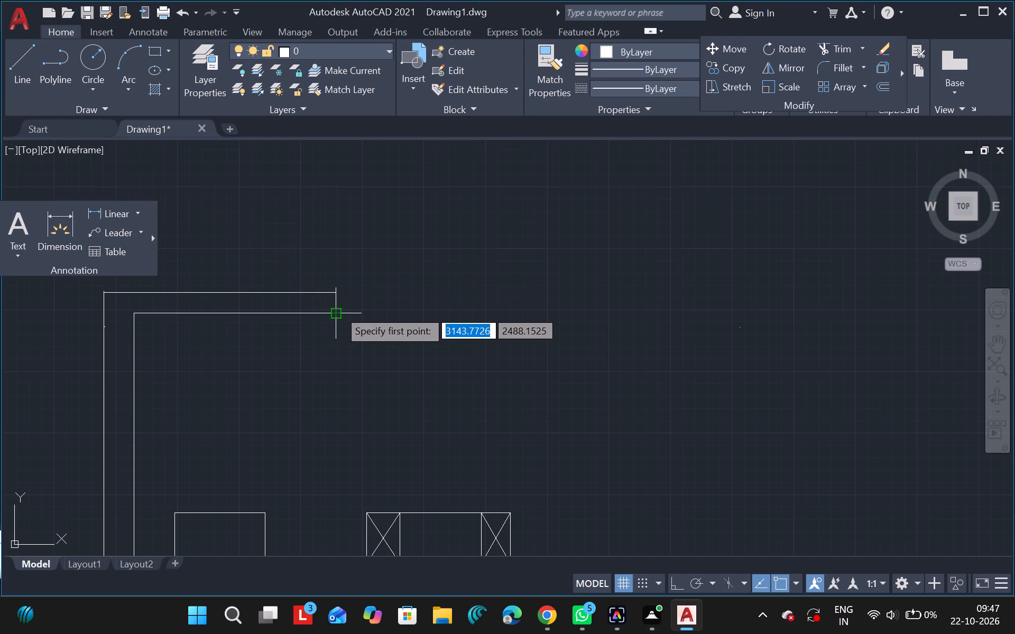
left_click_drag(339, 295, 417, 292)
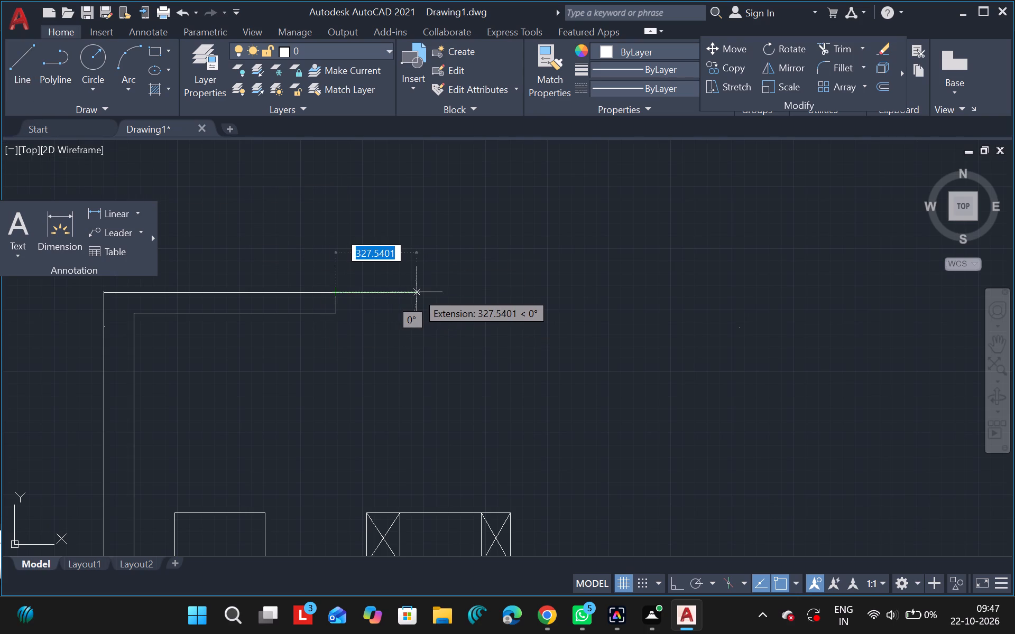
left_click_drag(417, 292, 412, 291)
left_click(412, 291)
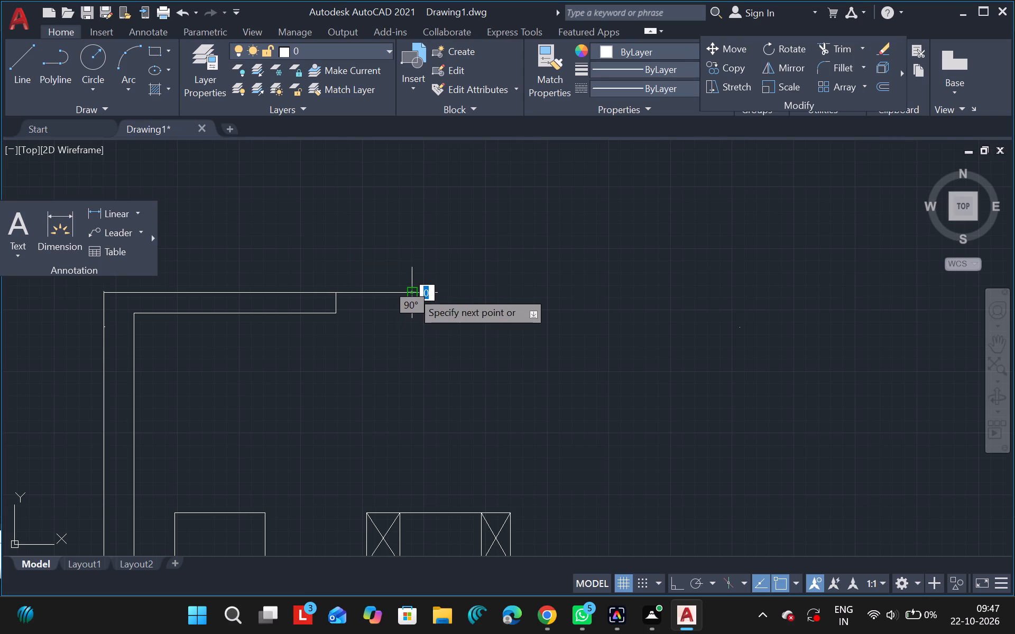
key("Escape")
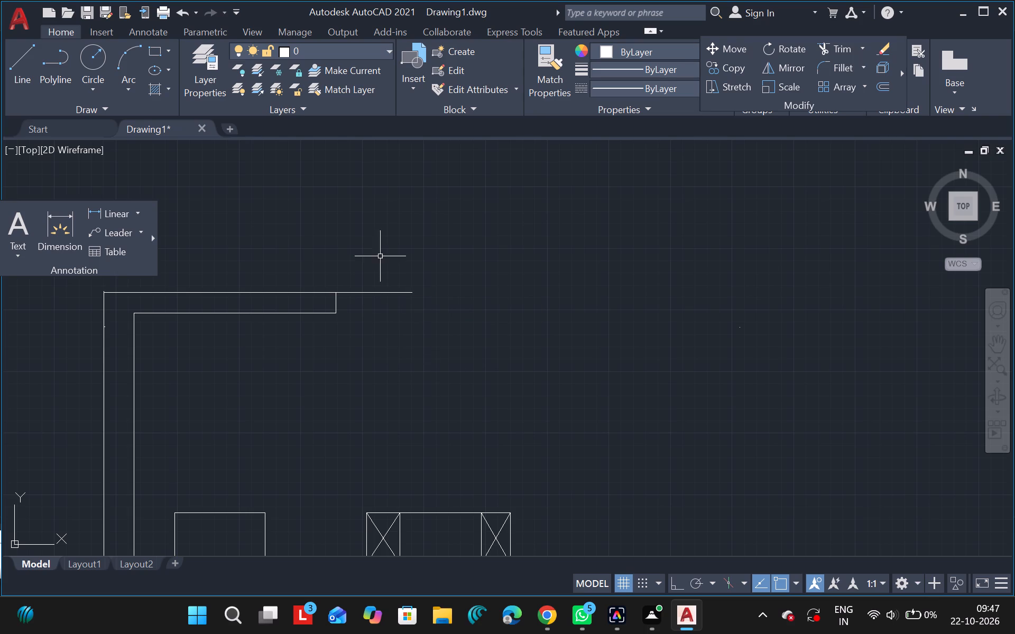
Copy the short horizontal extension line repeatedly straight down in closely spaced rows, filling the depth of the frame's top band.
left_click_drag(374, 293, 442, 320)
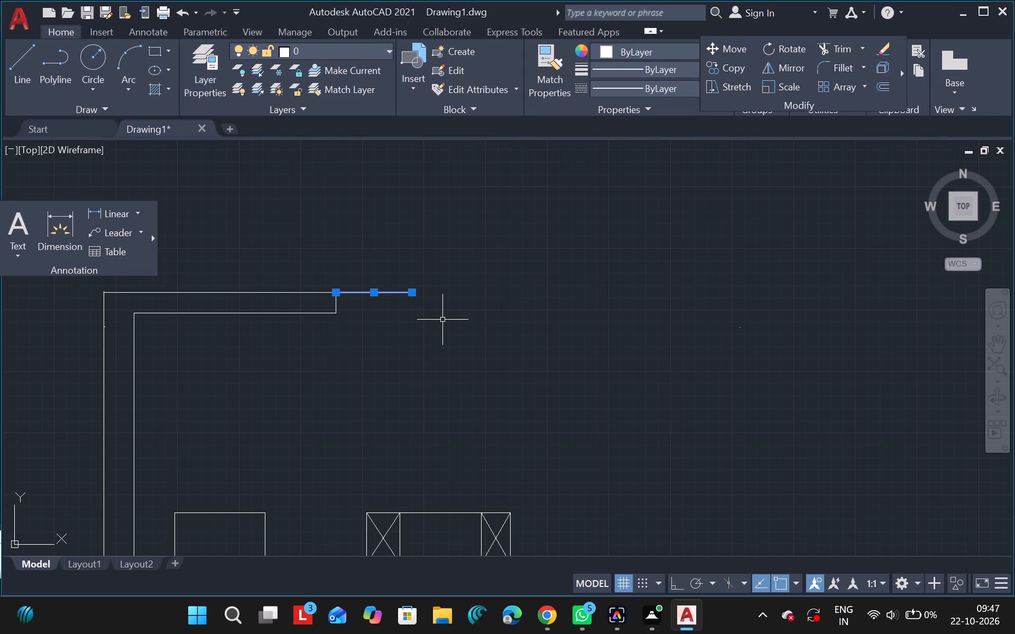
type("co")
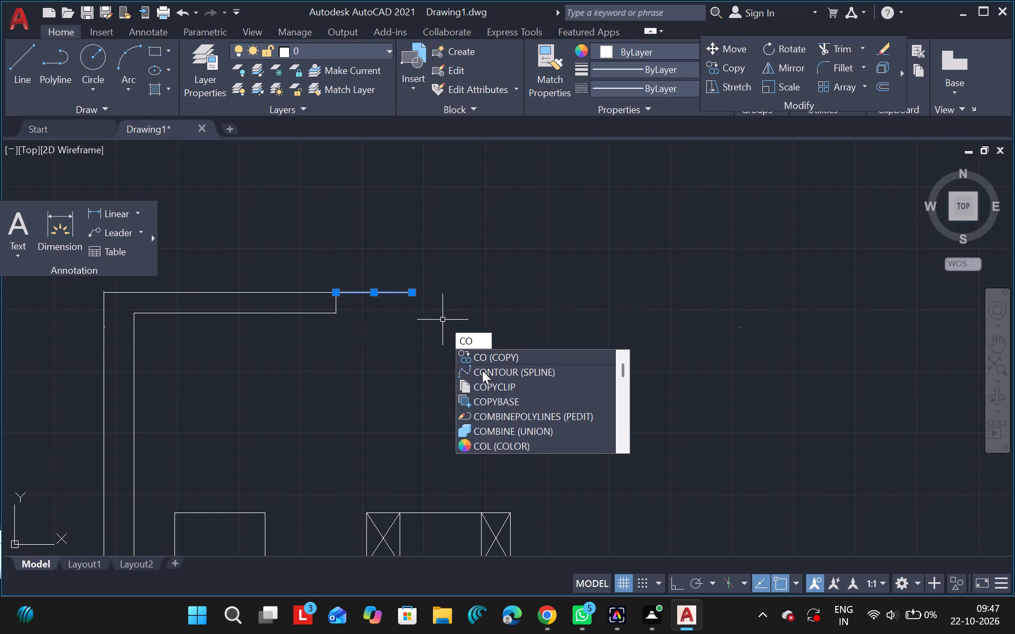
left_click(495, 359)
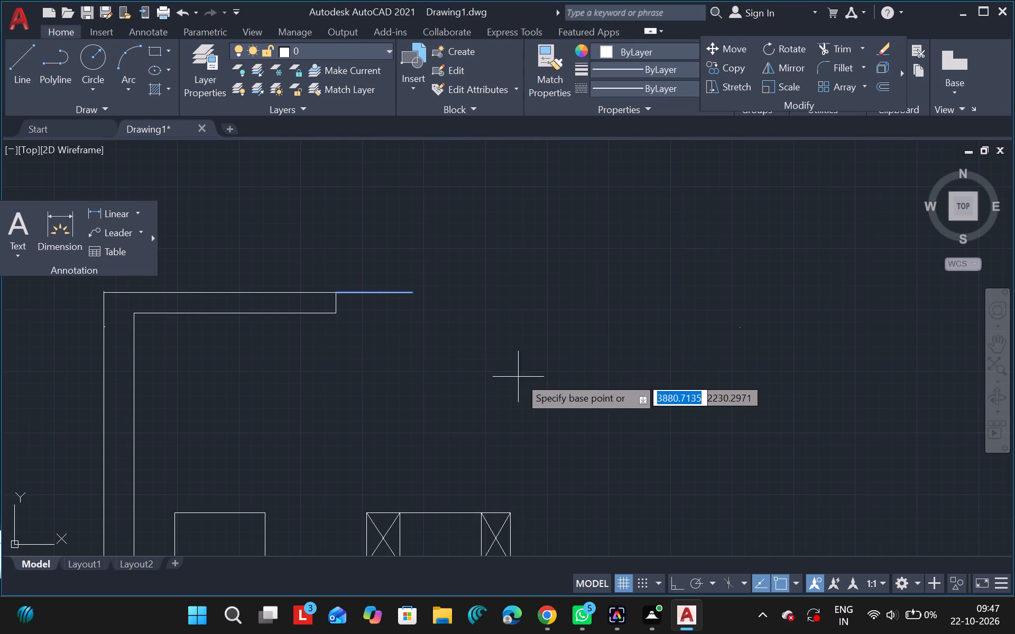
left_click(511, 371)
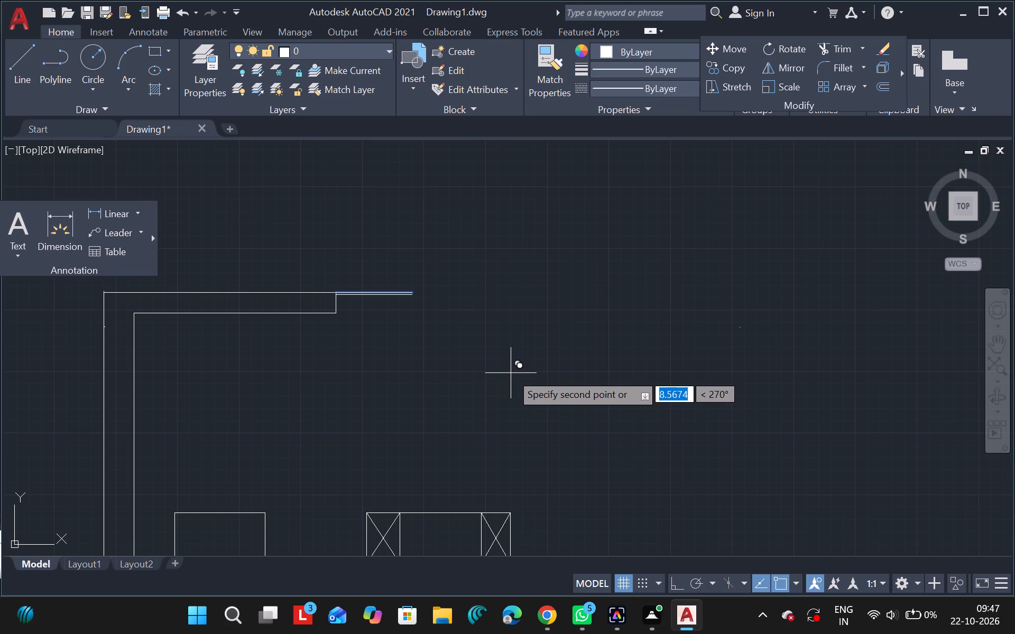
left_click(511, 373)
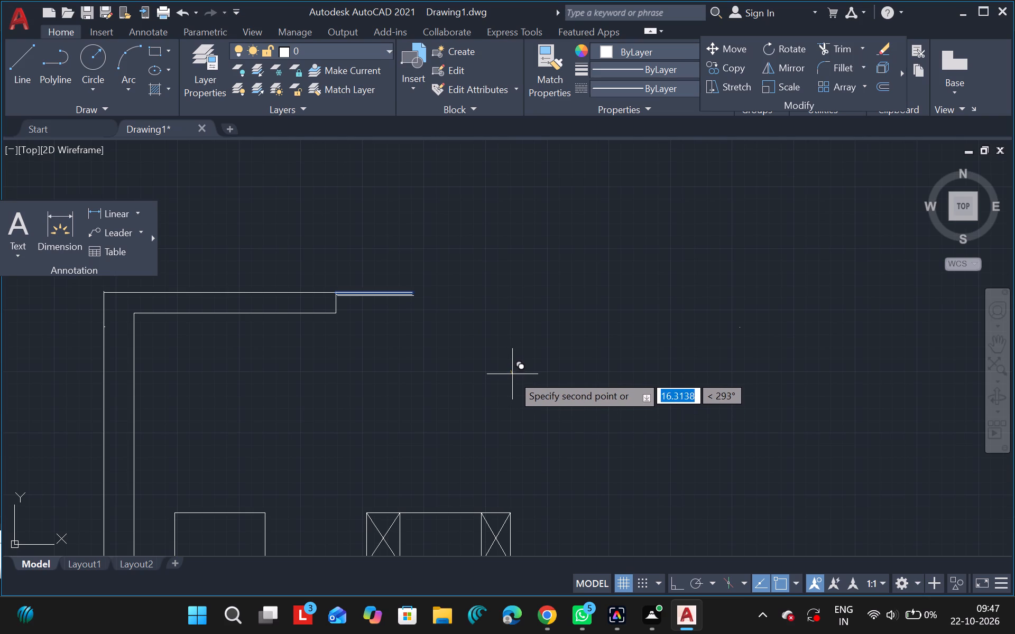
left_click(512, 375)
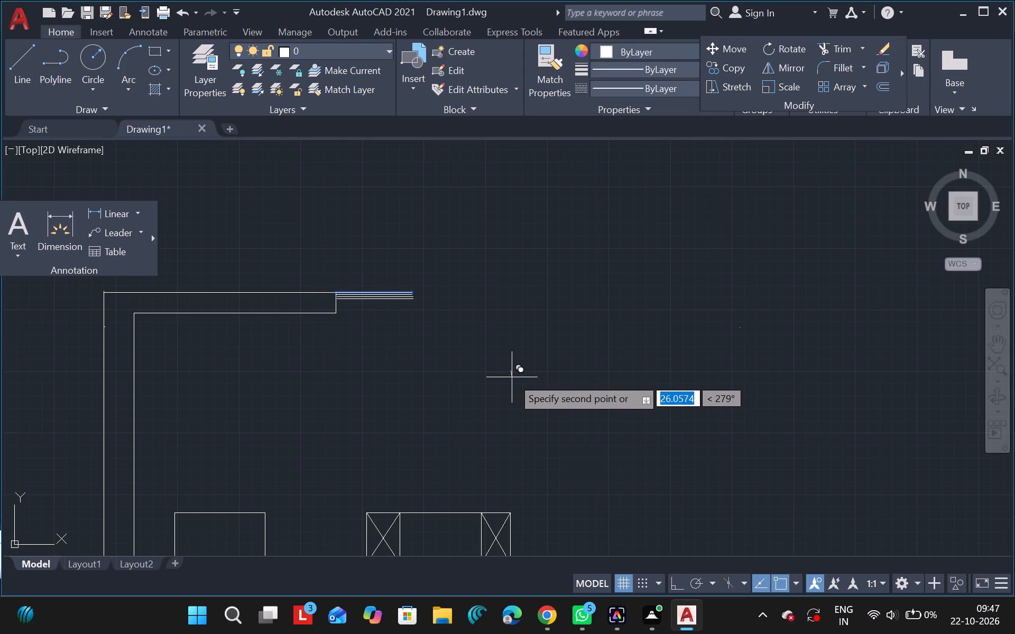
left_click(512, 377)
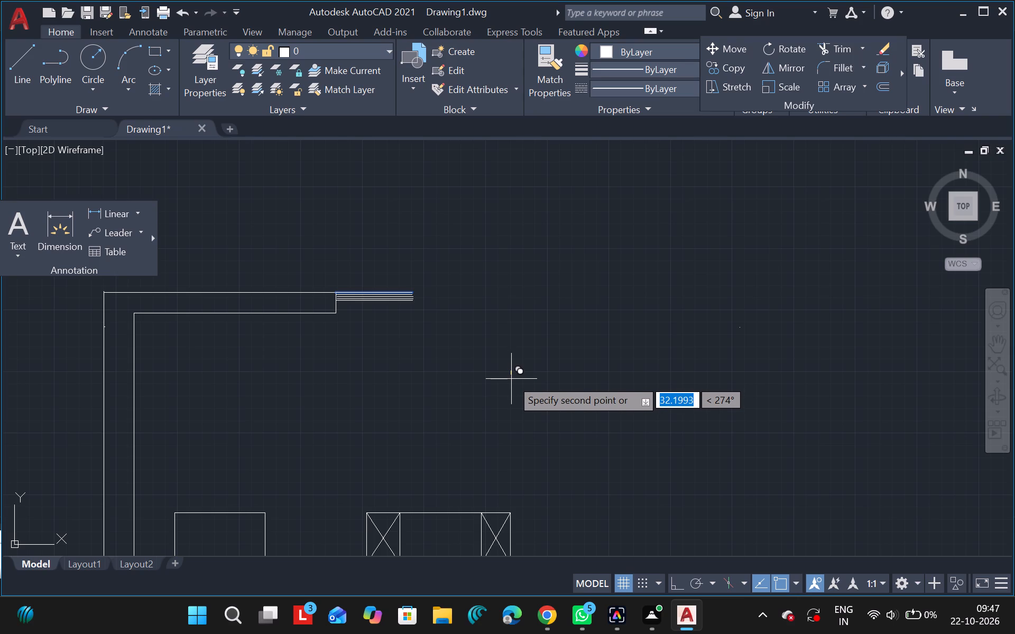
left_click(511, 380)
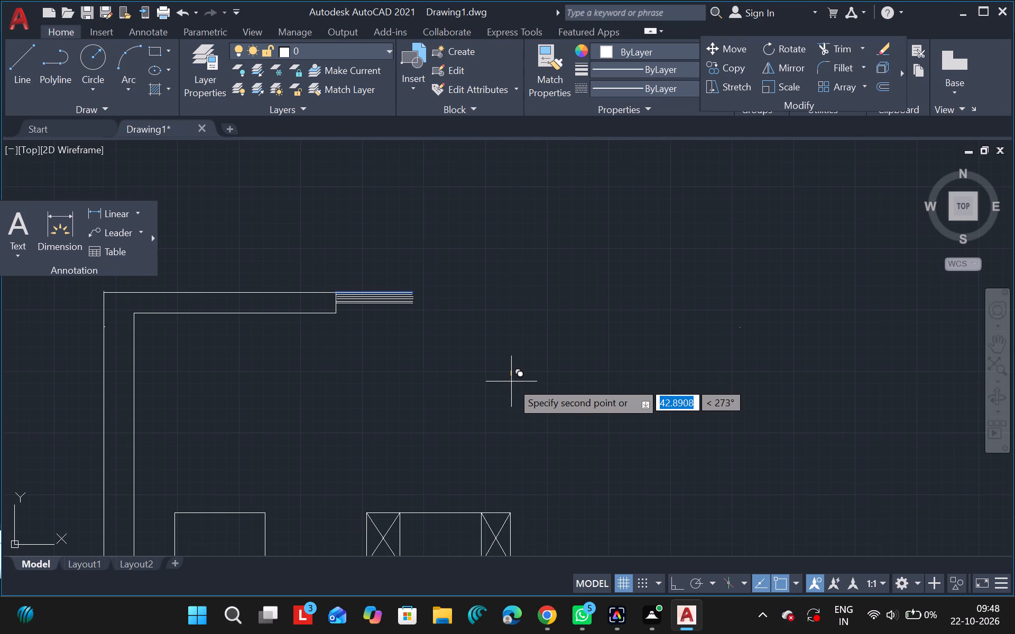
left_click(511, 383)
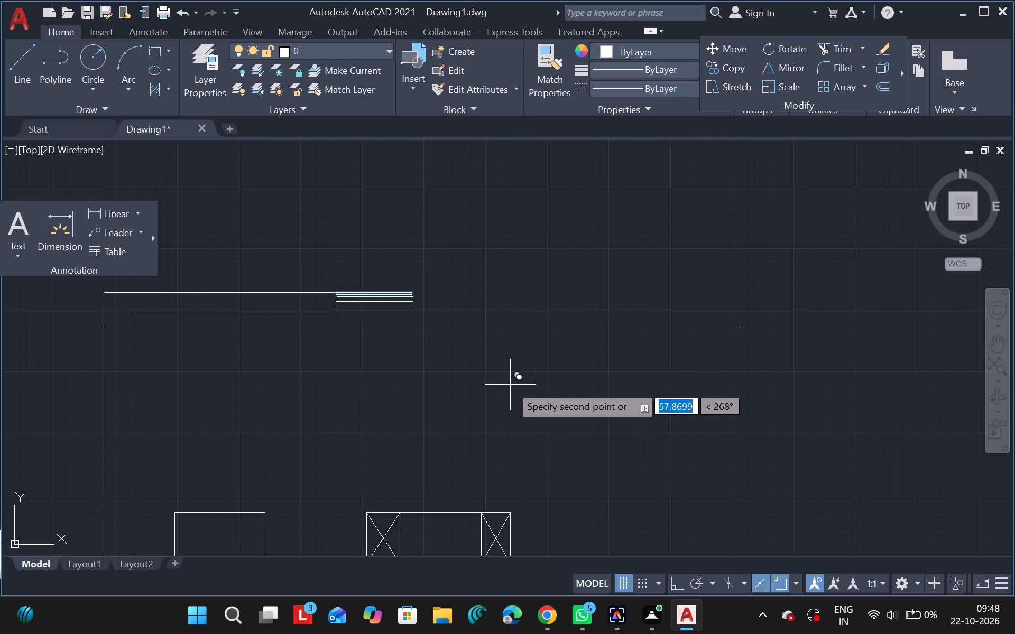
left_click(510, 386)
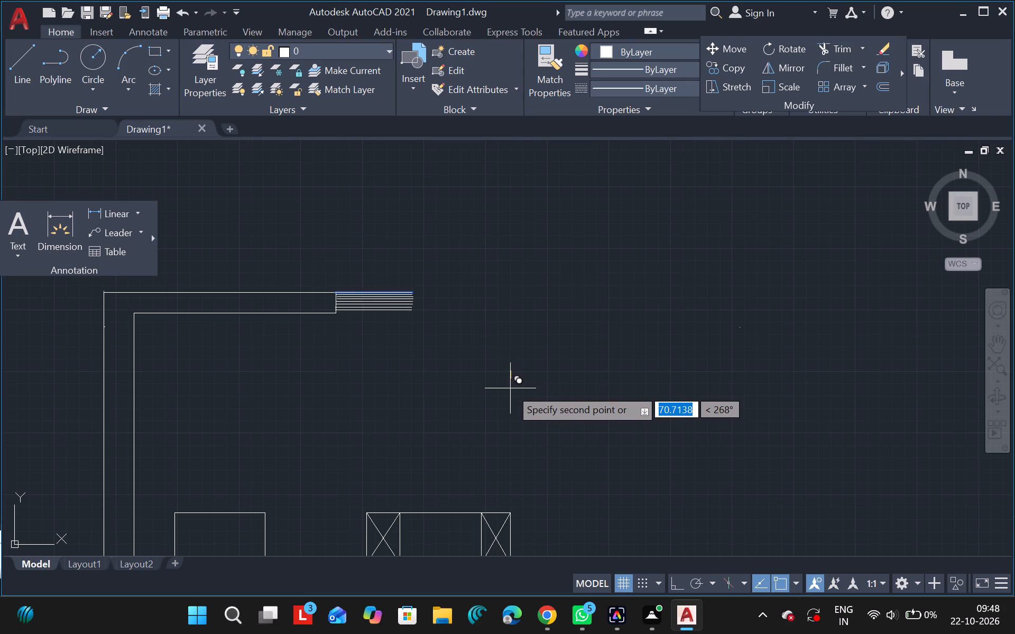
left_click(510, 390)
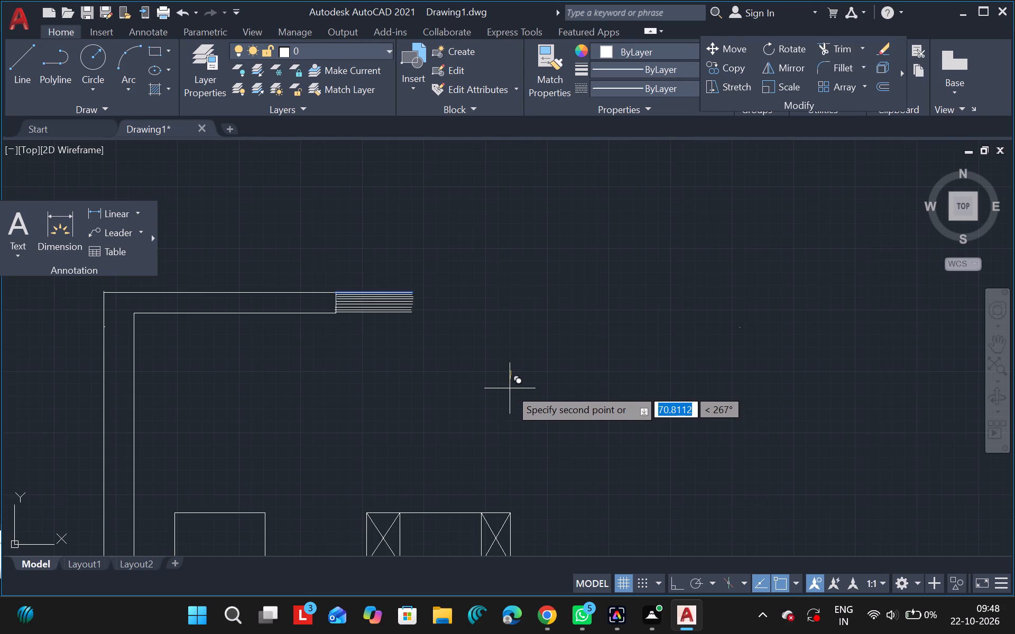
left_click(510, 388)
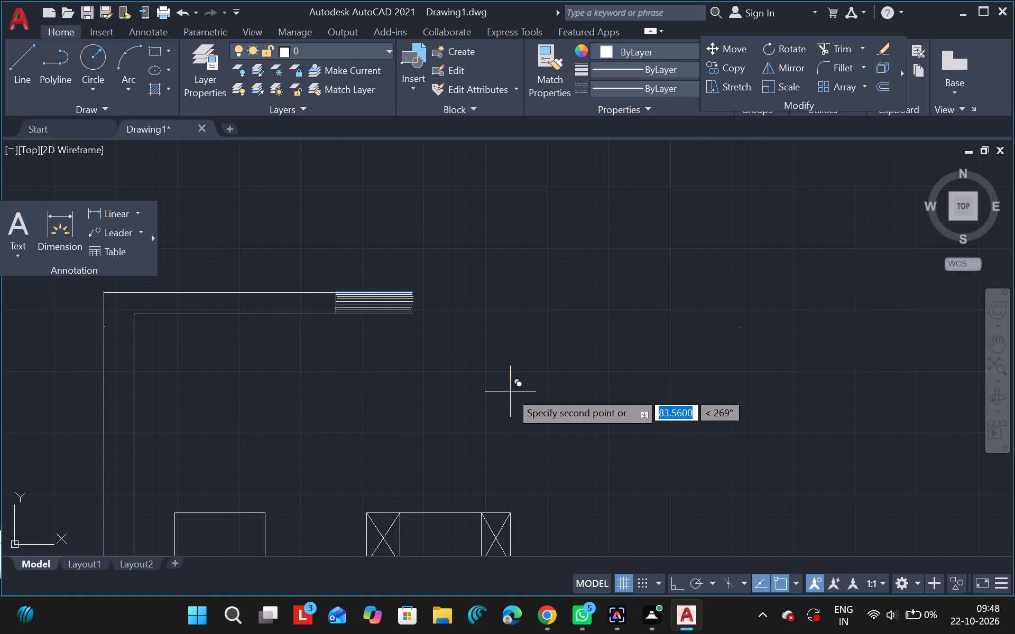
Place more copies of the short horizontal line between the existing rows, making the stack denser across the band's full depth.
left_click_drag(510, 391, 512, 387)
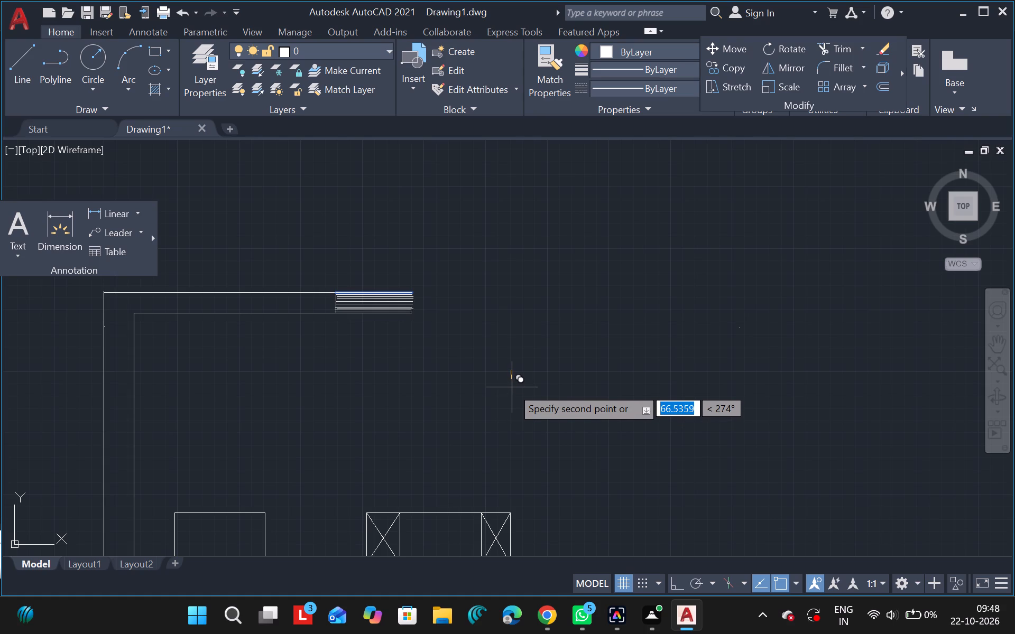
left_click_drag(512, 387, 511, 386)
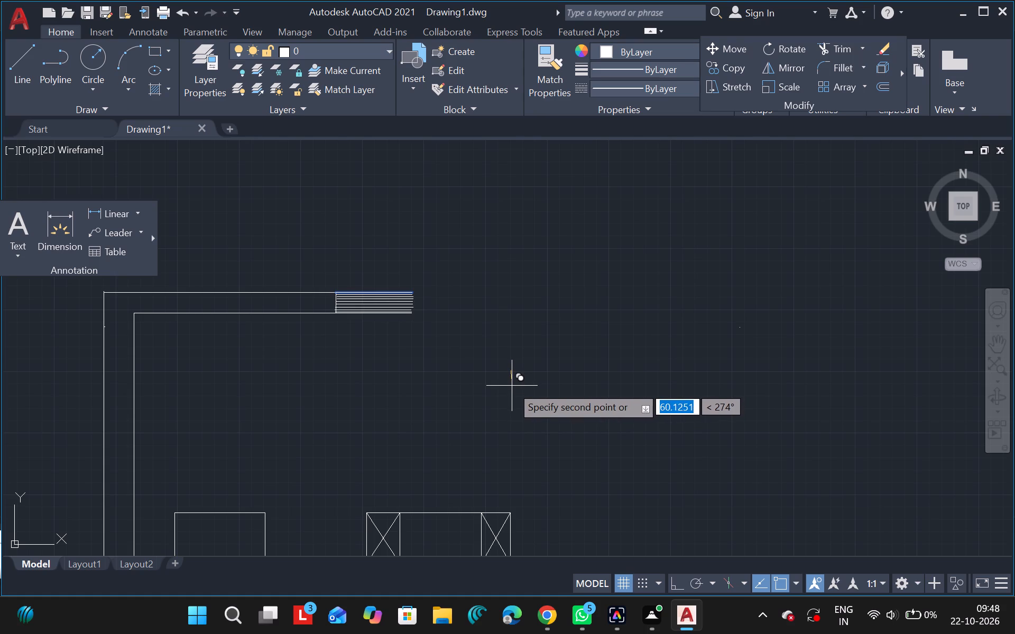
left_click_drag(511, 386, 511, 386)
left_click(511, 386)
left_click(512, 385)
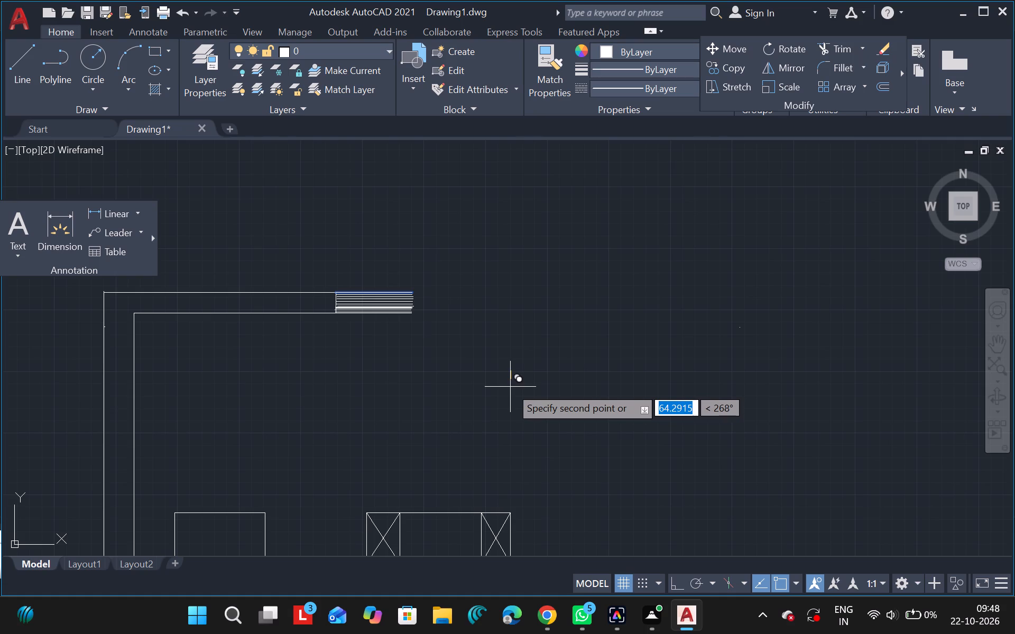
left_click(511, 387)
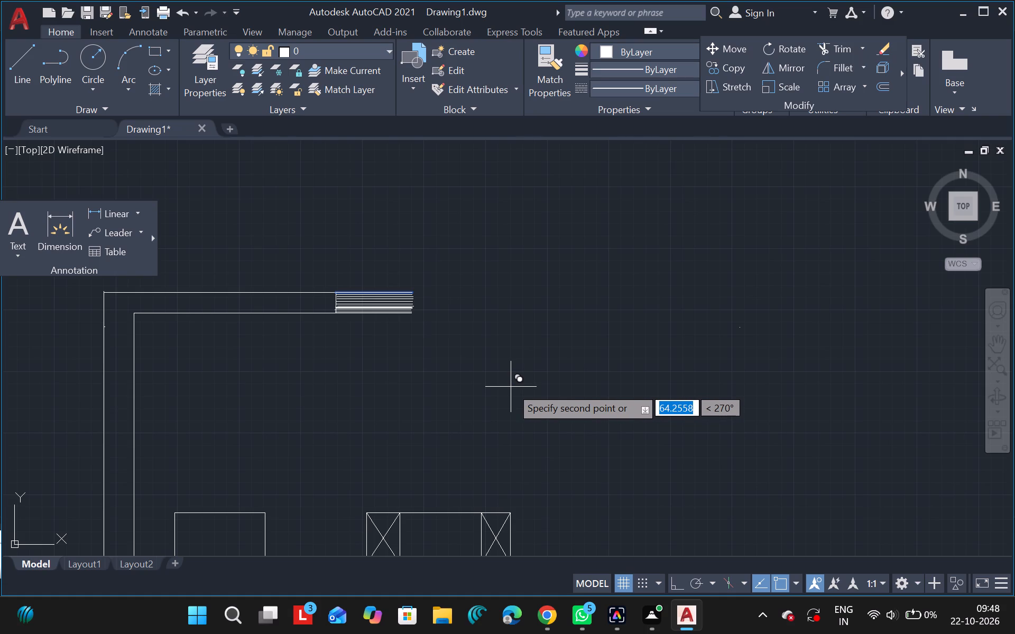
left_click_drag(510, 390, 512, 383)
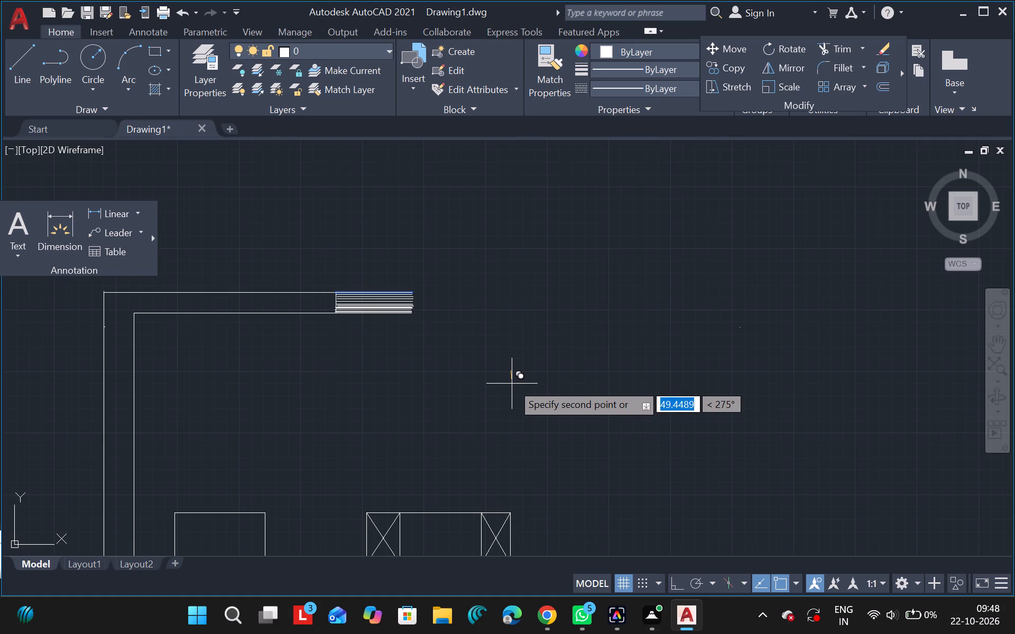
left_click_drag(512, 383, 510, 385)
left_click(510, 385)
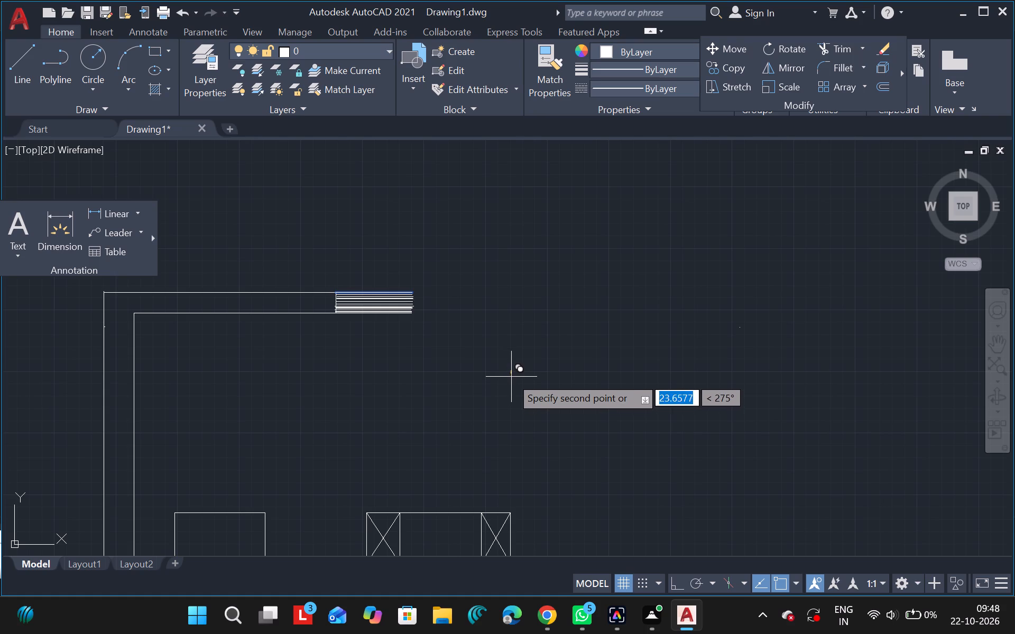
left_click(511, 379)
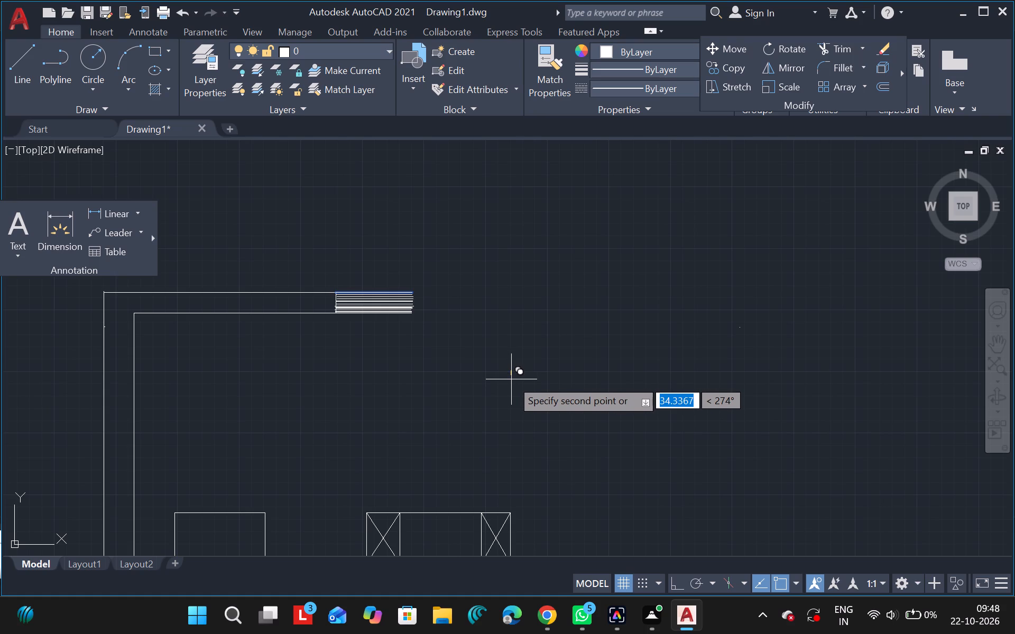
left_click(511, 381)
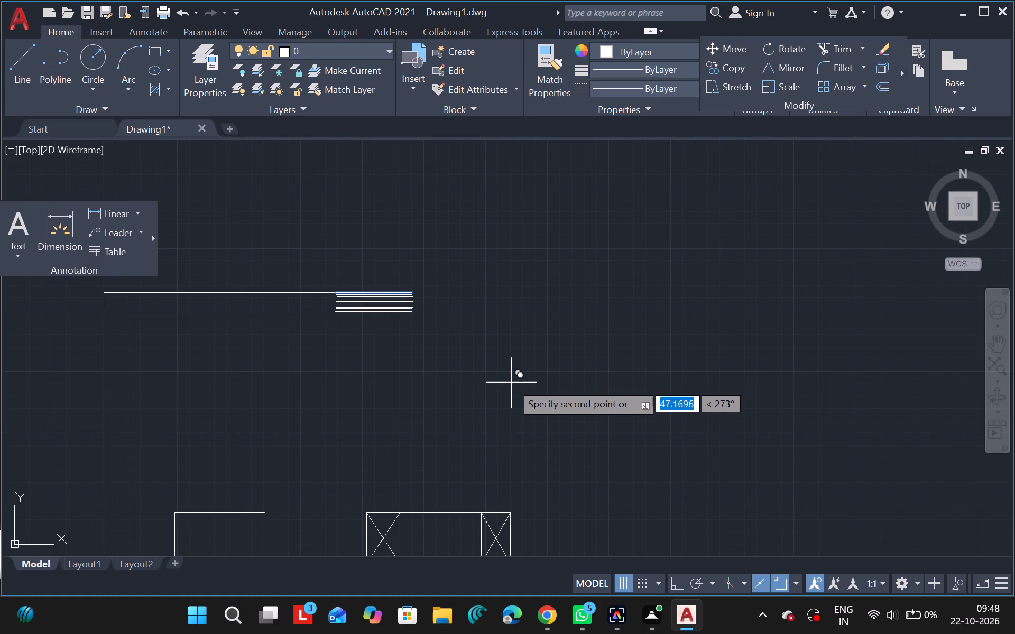
left_click(511, 383)
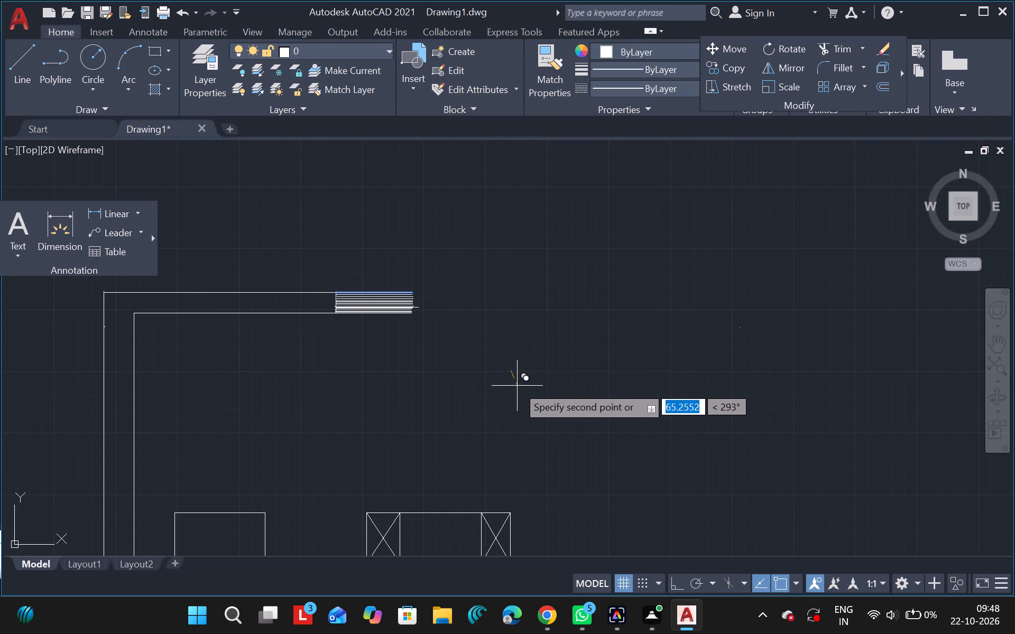
left_click(509, 383)
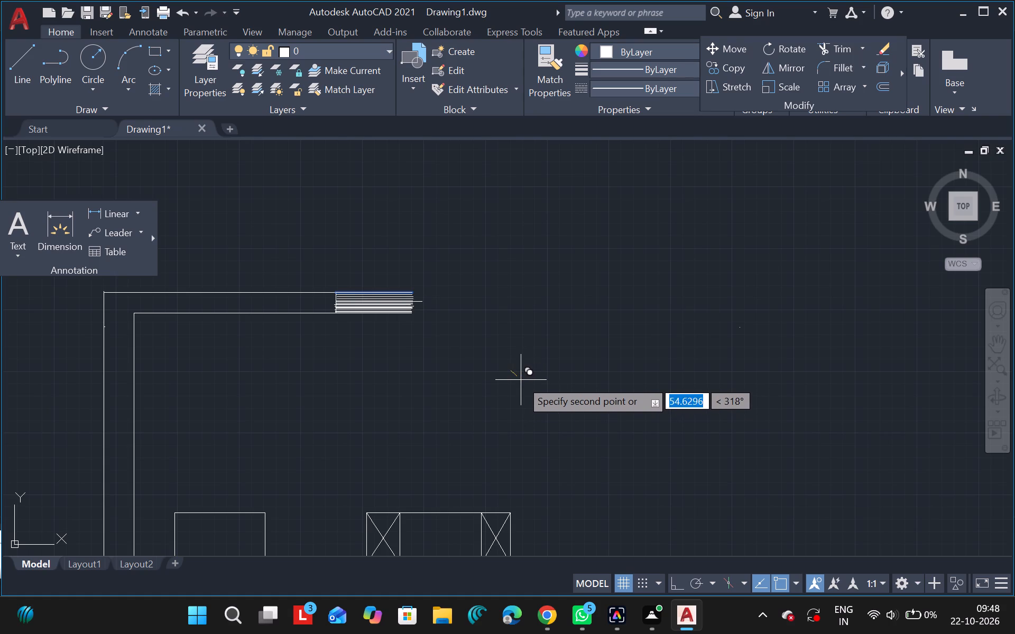
left_click(511, 378)
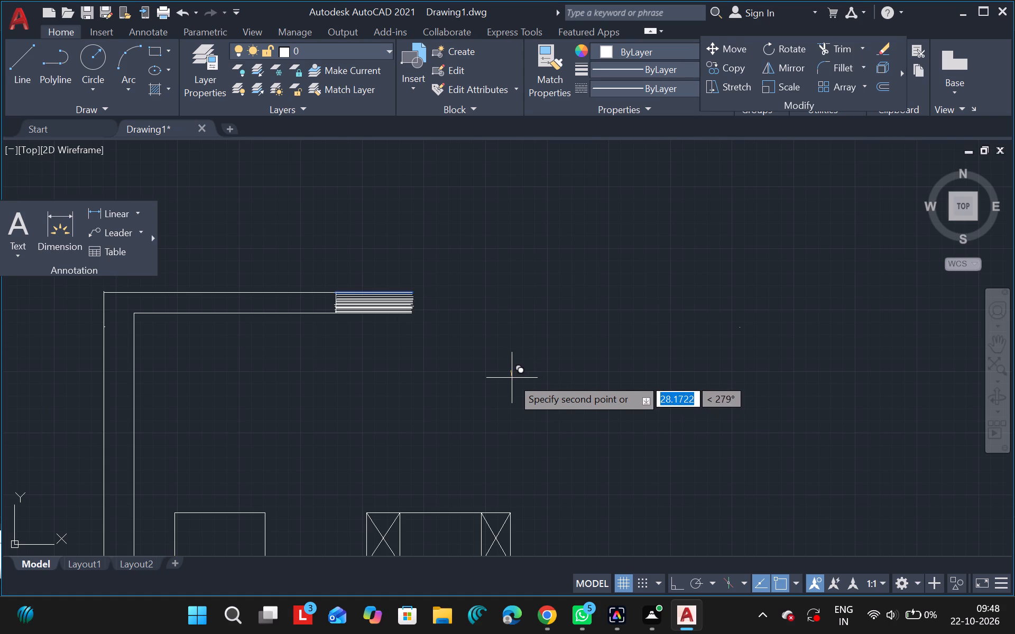
left_click(511, 376)
left_click(511, 374)
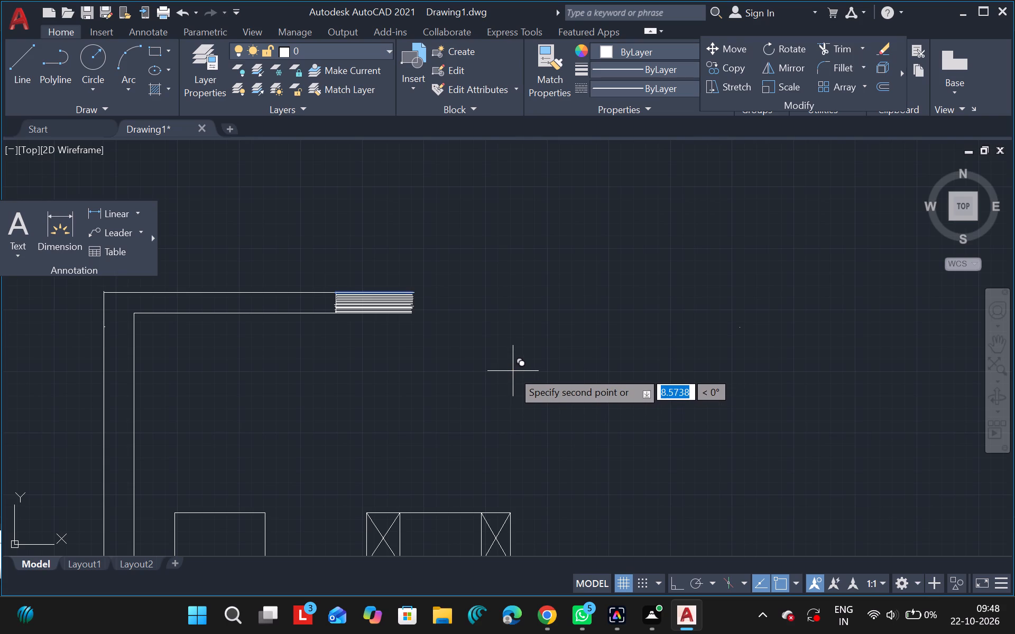
left_click(511, 372)
key("Escape")
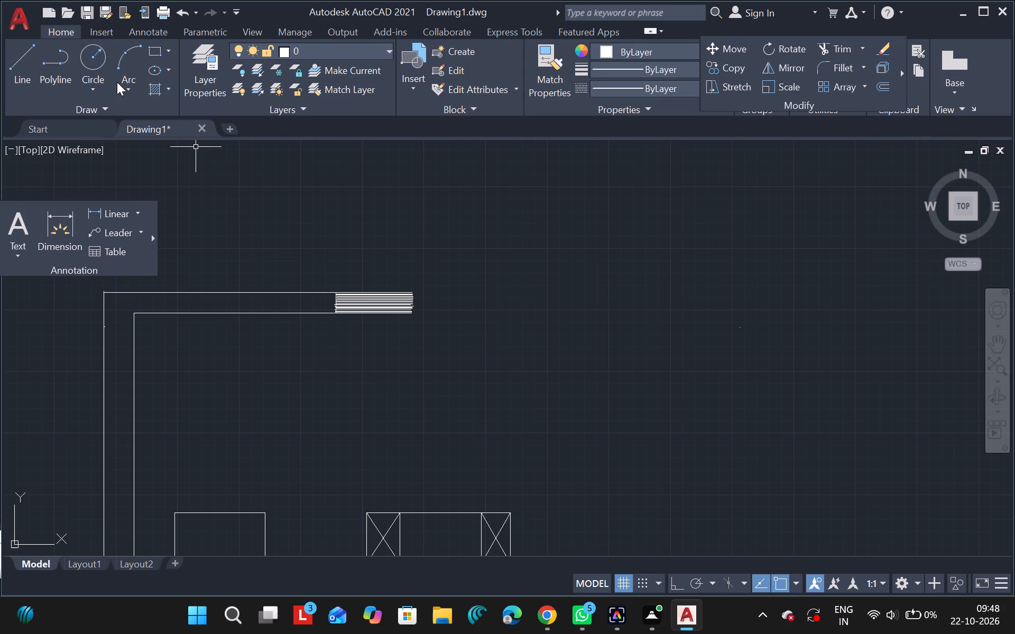
Draw connected lines down the stack's open end, along the band's inner line, and about 84 units up to the outer line's level.
left_click(24, 60)
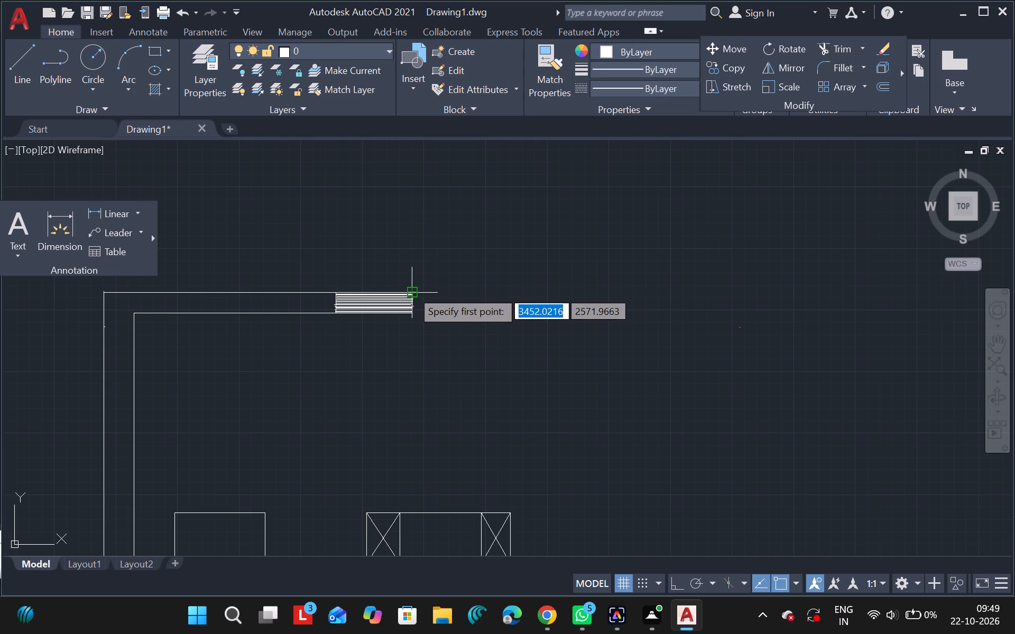
left_click_drag(411, 290, 408, 317)
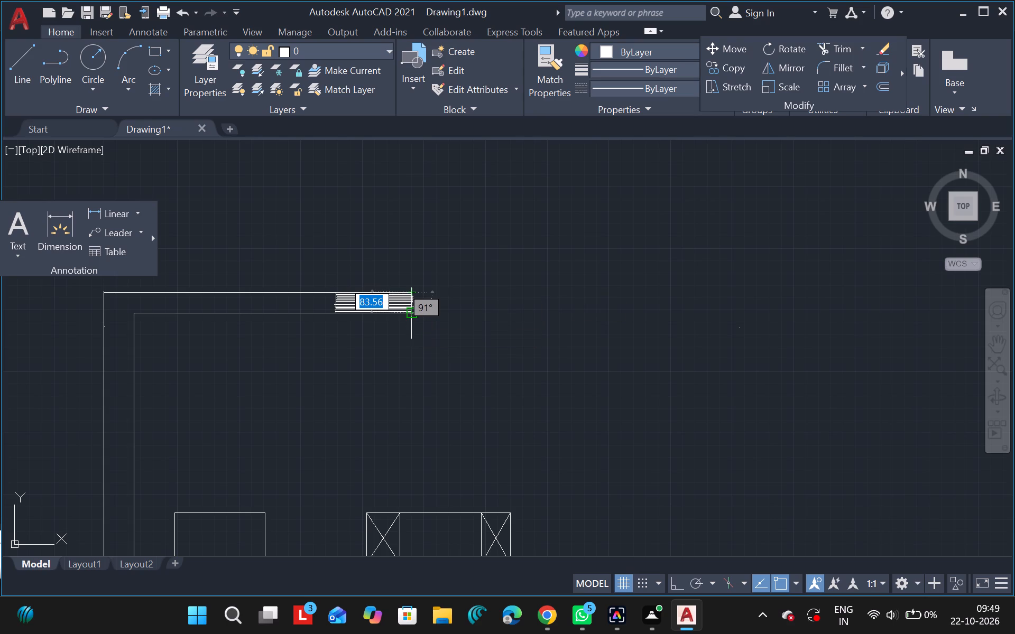
left_click_drag(408, 317, 411, 316)
left_click_drag(411, 316, 411, 316)
left_click_drag(411, 316, 504, 316)
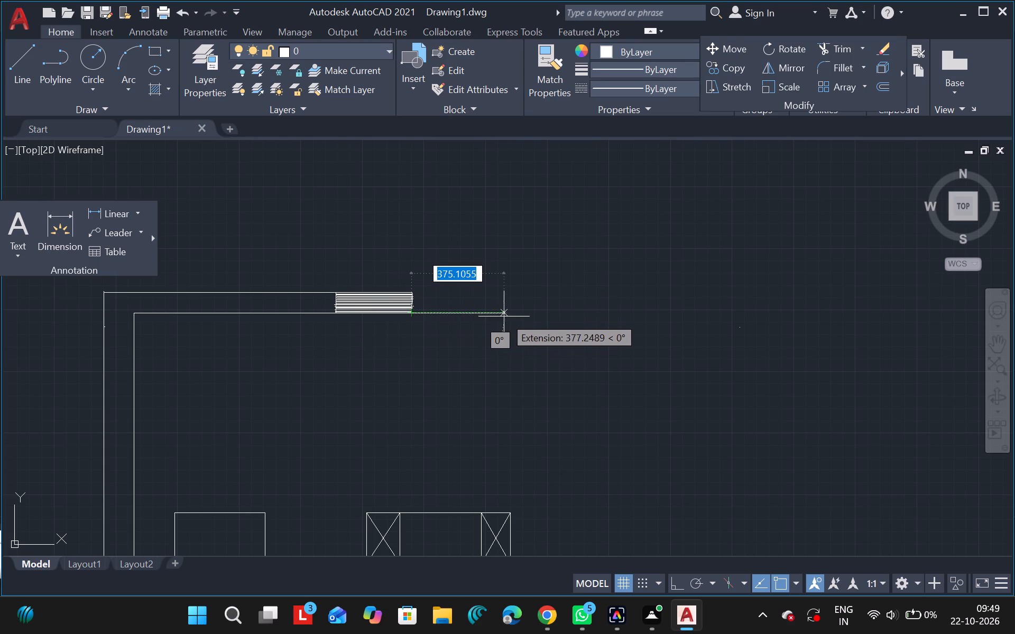
left_click_drag(504, 316, 483, 315)
left_click_drag(483, 315, 413, 293)
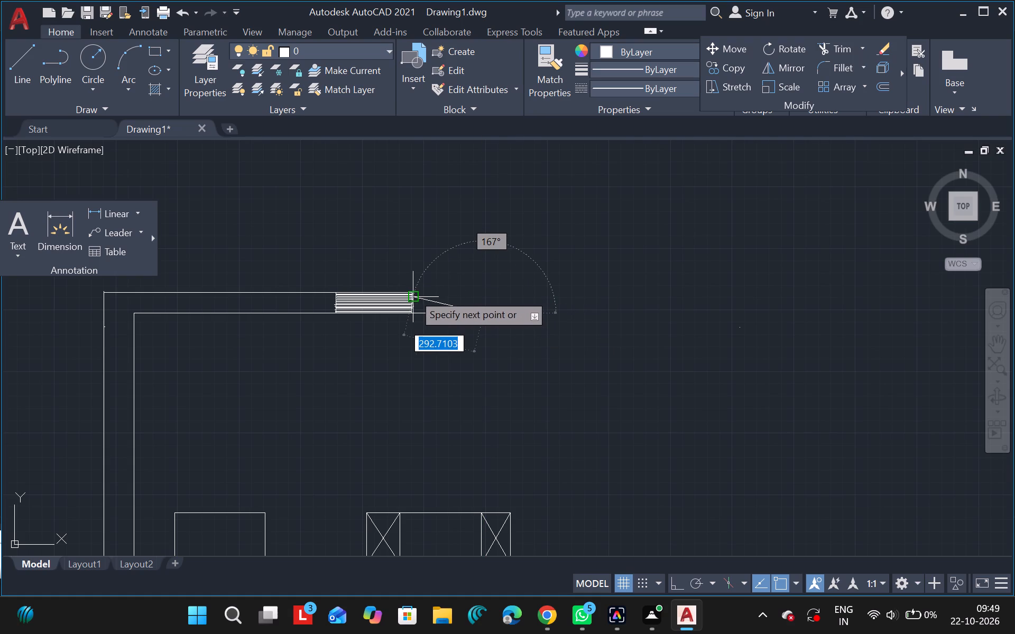
left_click_drag(413, 293, 465, 294)
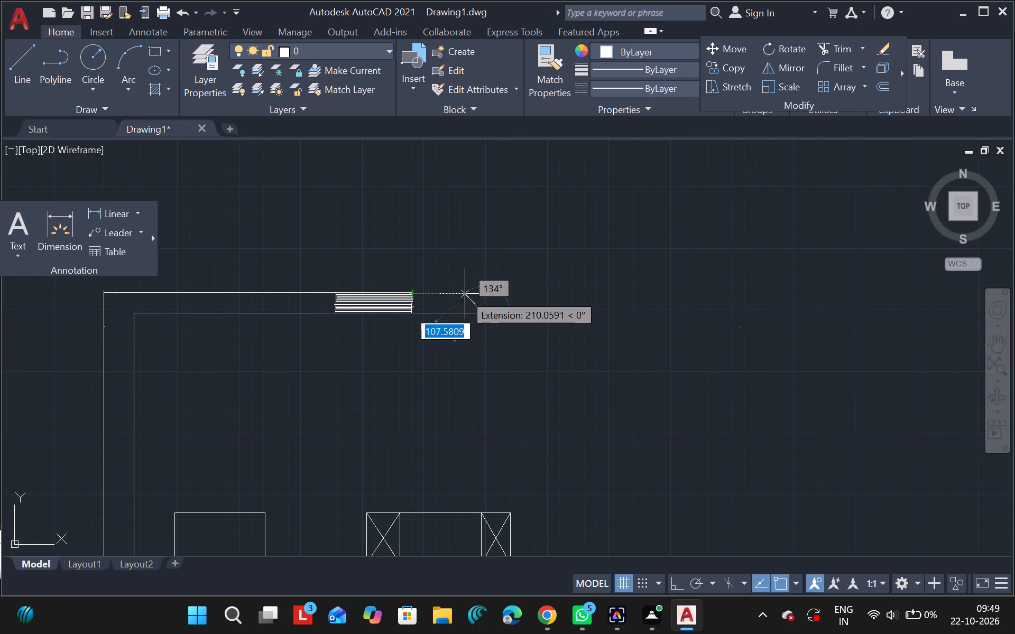
left_click_drag(465, 294, 484, 292)
left_click_drag(484, 292, 482, 309)
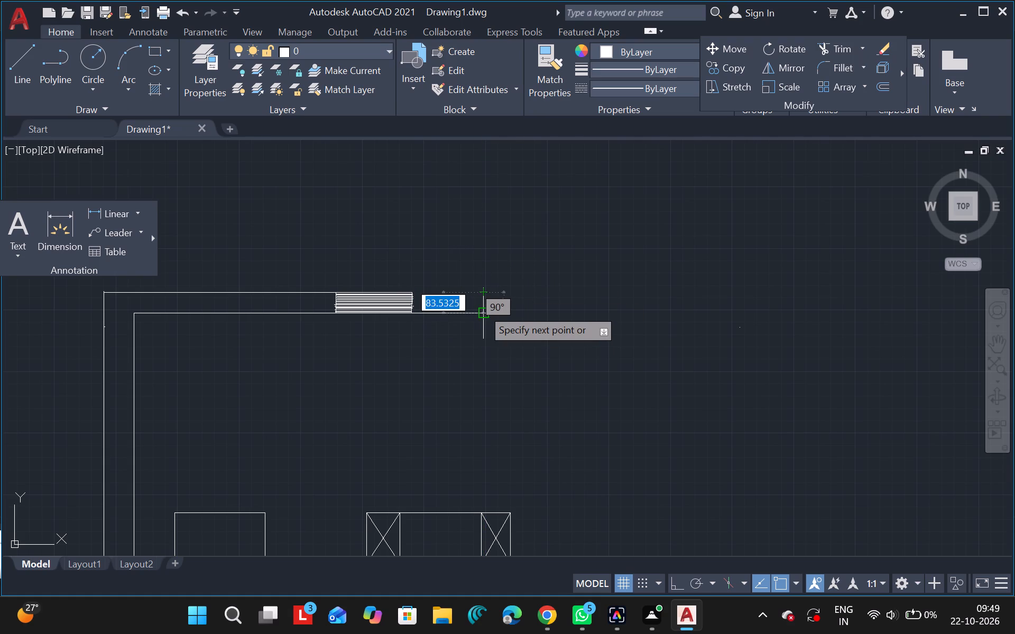
left_click_drag(482, 309, 482, 310)
left_click(482, 310)
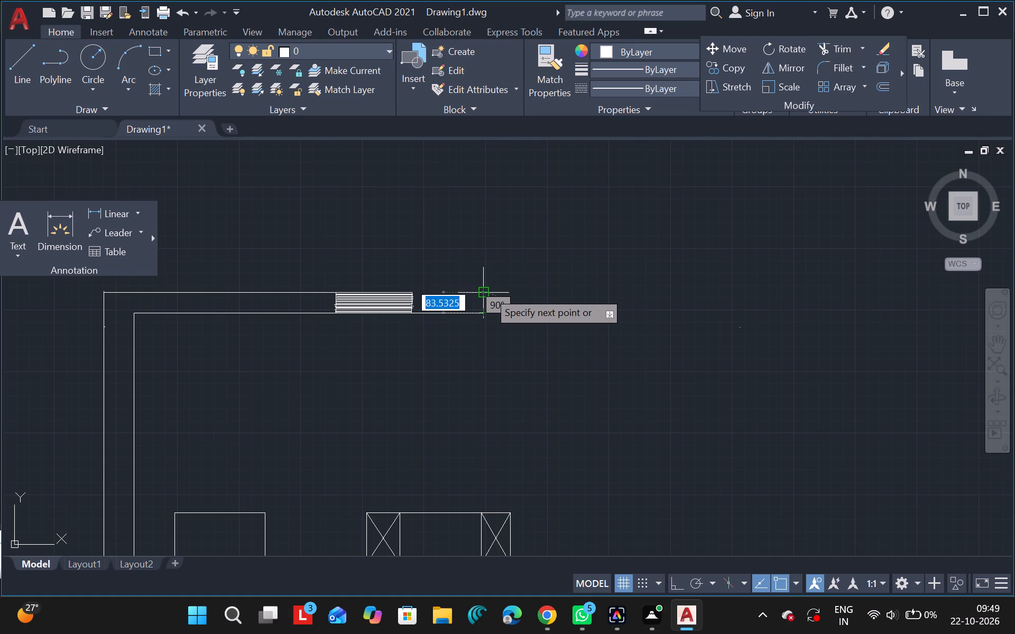
key("Escape")
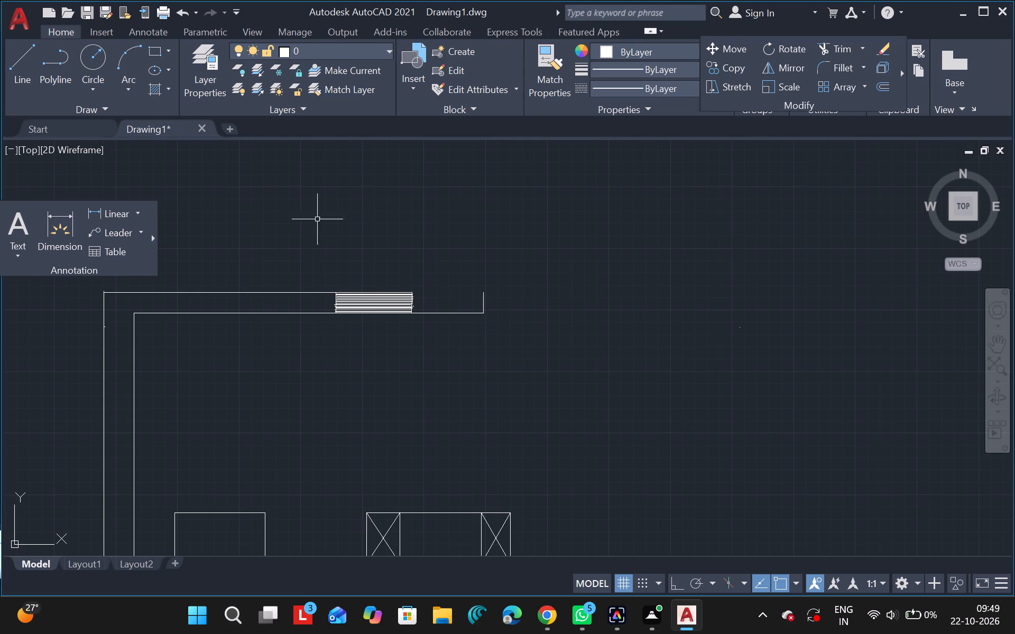
Draw the outer line from the stack's upper corner to the top of the new end line, closing the band's extension.
left_click(22, 63)
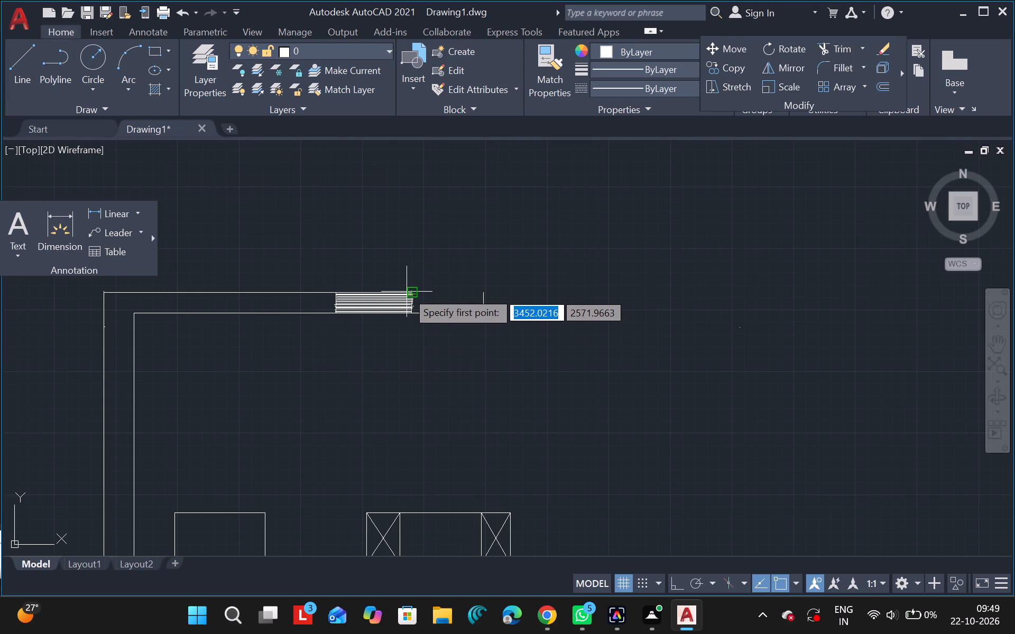
left_click_drag(409, 289, 481, 290)
left_click(481, 290)
key("Escape")
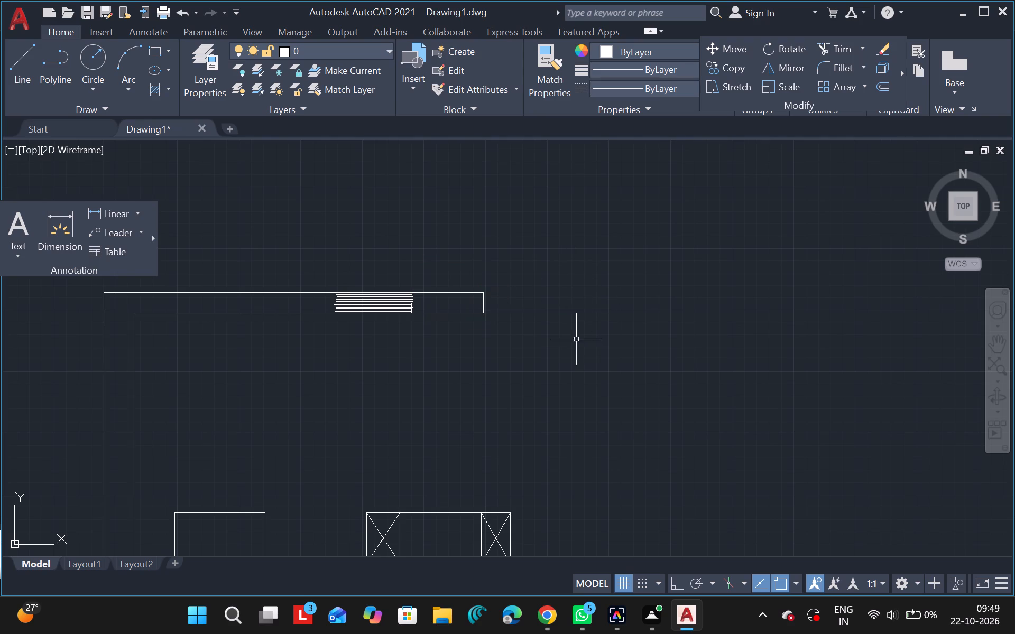
scroll(508, 342, "down", 3, "ctrl")
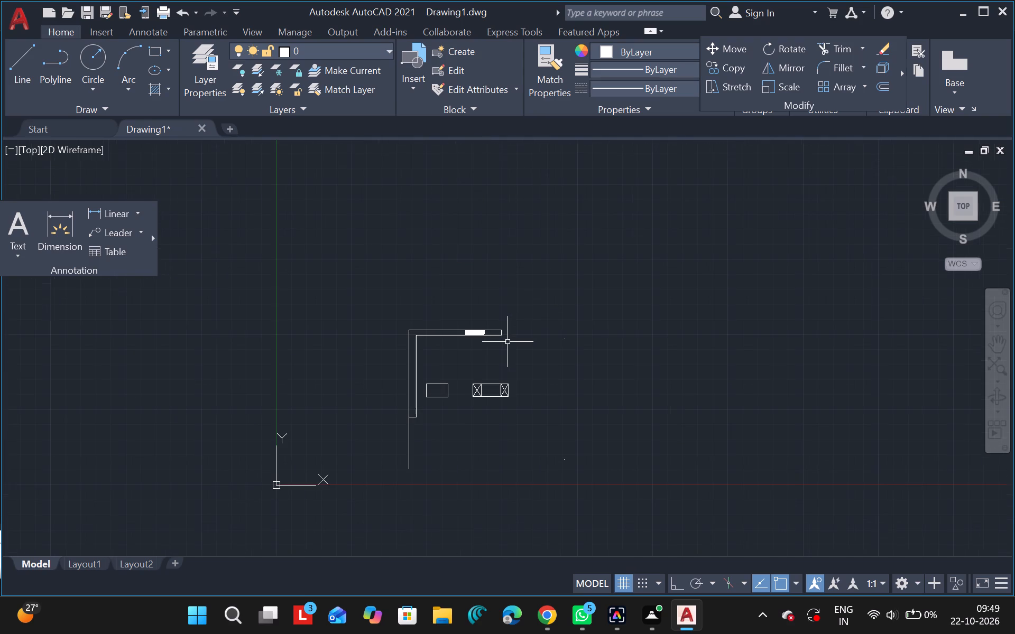
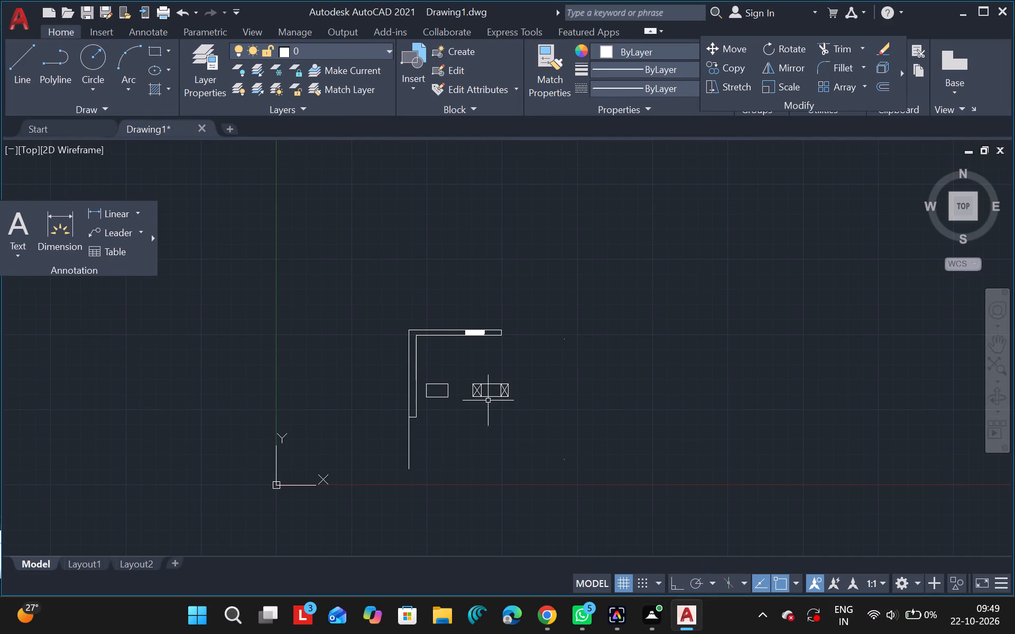
Move the rectangle with crossed ends about 255 units left, closer to the small plain rectangle inside the frame.
left_click_drag(466, 386, 537, 399)
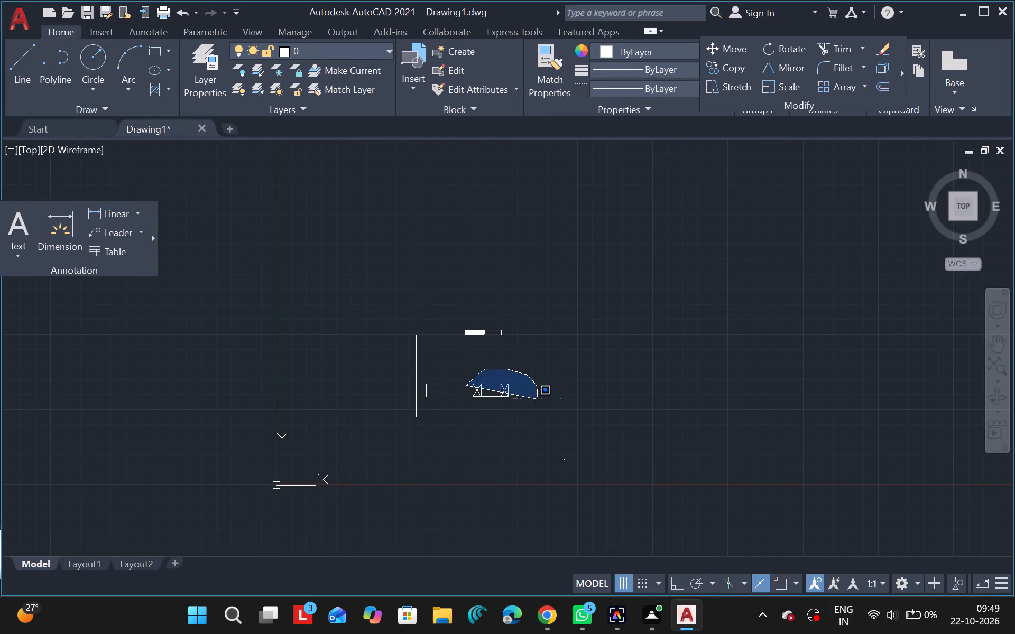
left_click_drag(537, 399, 446, 435)
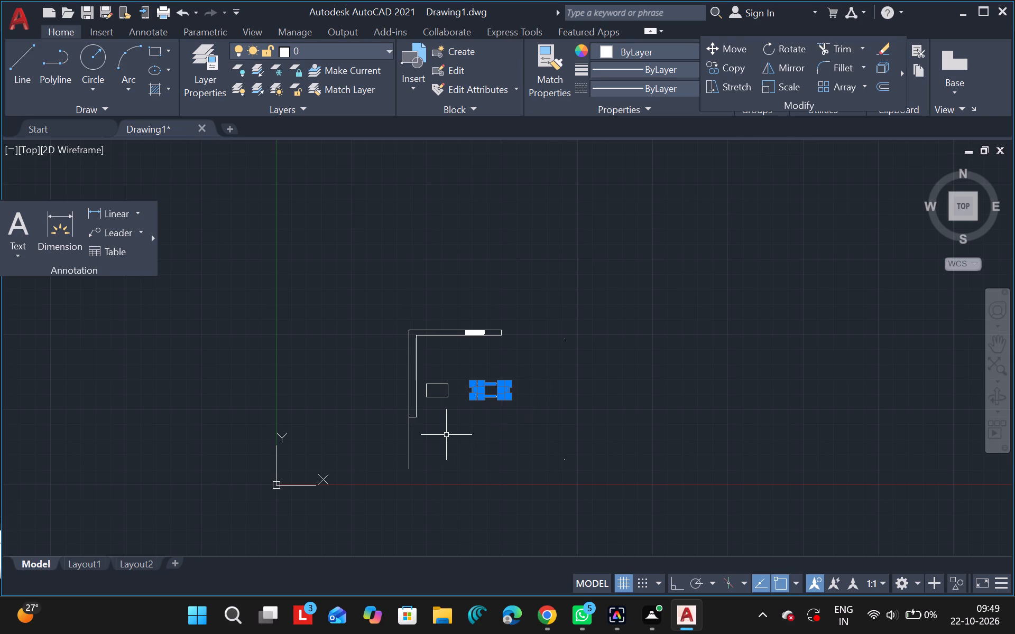
type("mo")
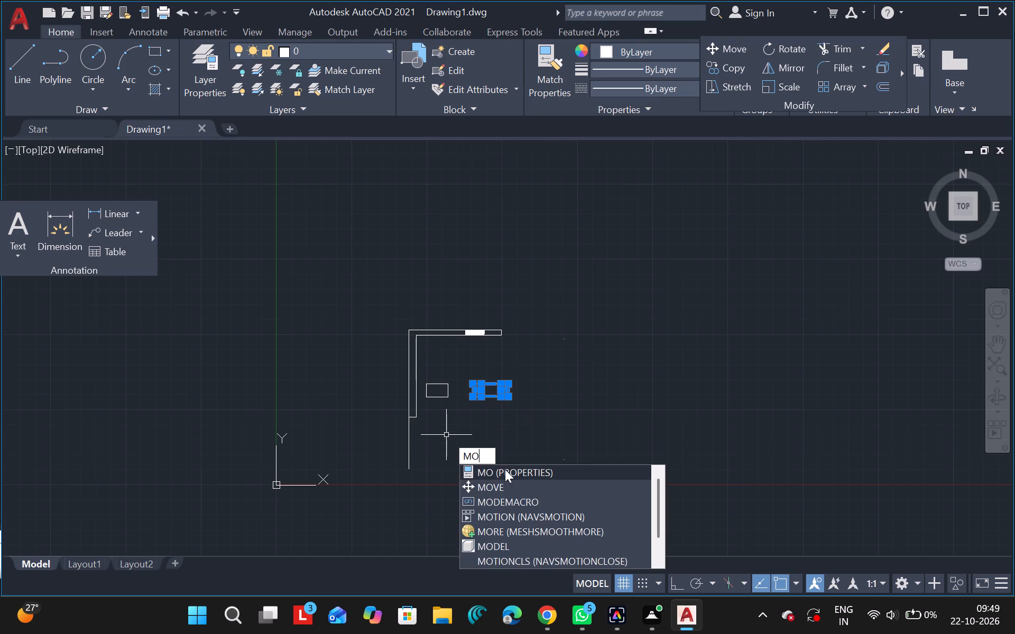
left_click(502, 487)
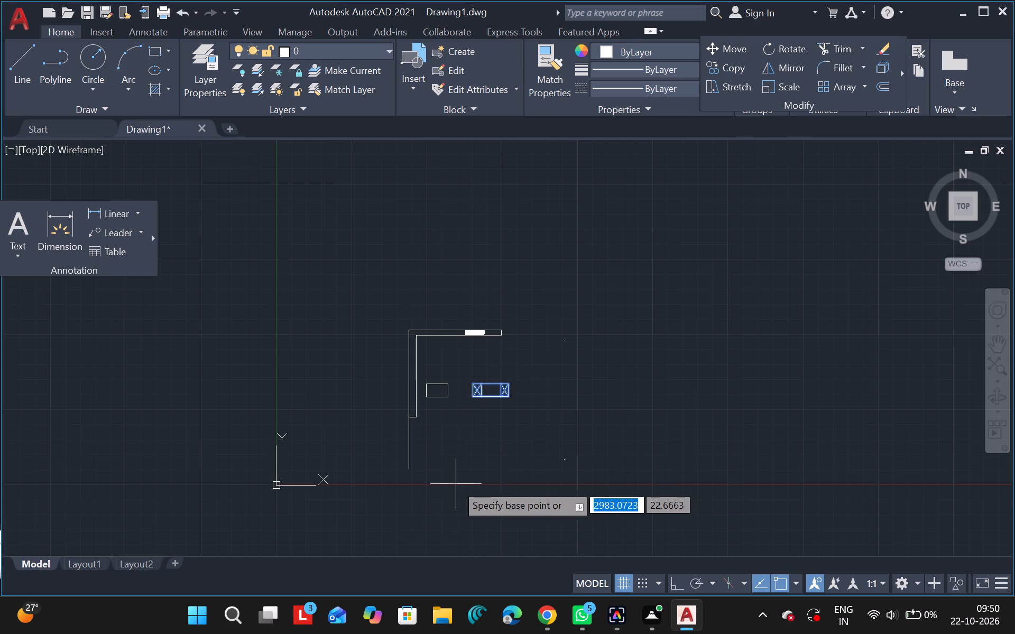
left_click_drag(456, 484, 440, 483)
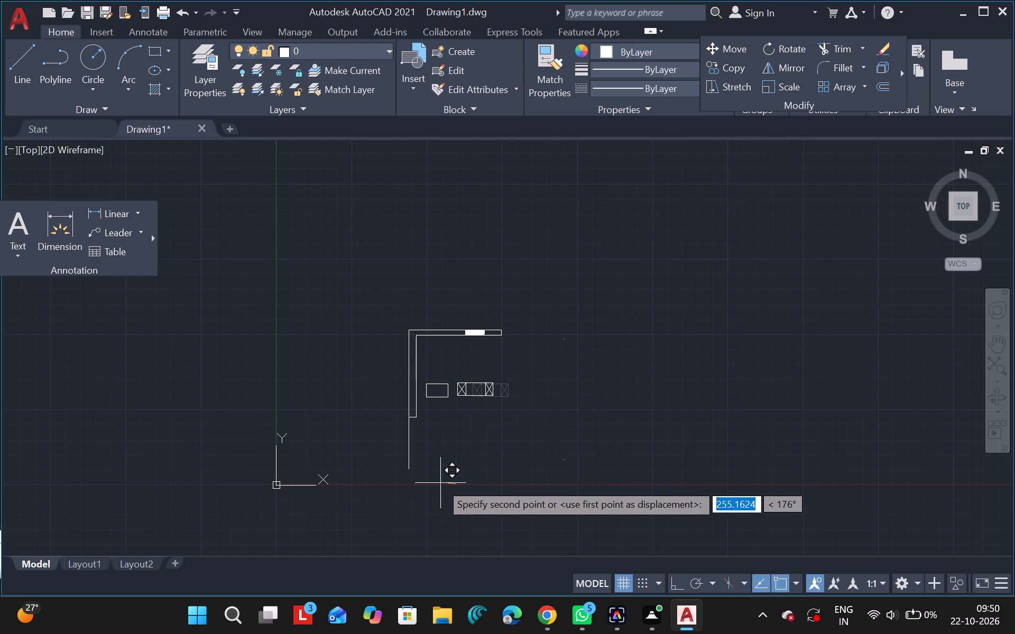
left_click_drag(440, 483, 440, 483)
left_click(440, 483)
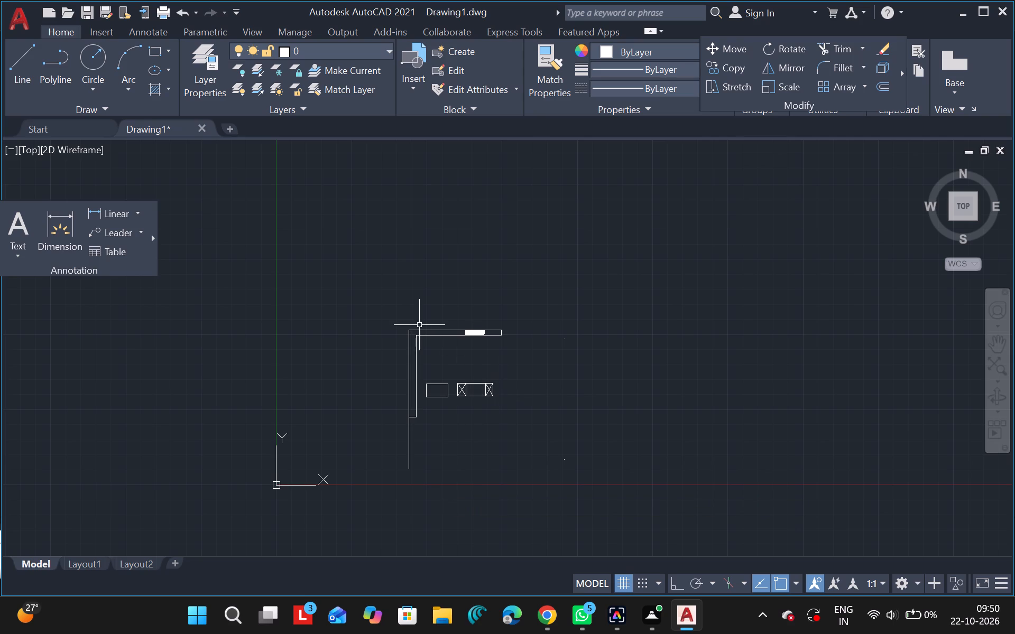
Draw a vertical line about 1948 units straight down from the lower corner of the top band's closed end.
left_click(19, 71)
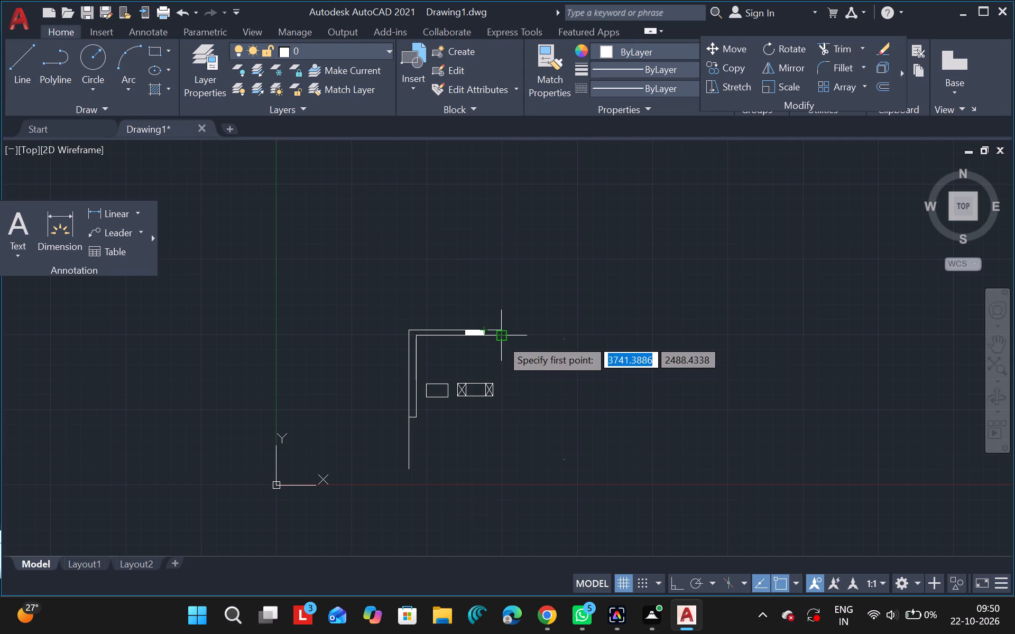
left_click_drag(501, 338, 501, 453)
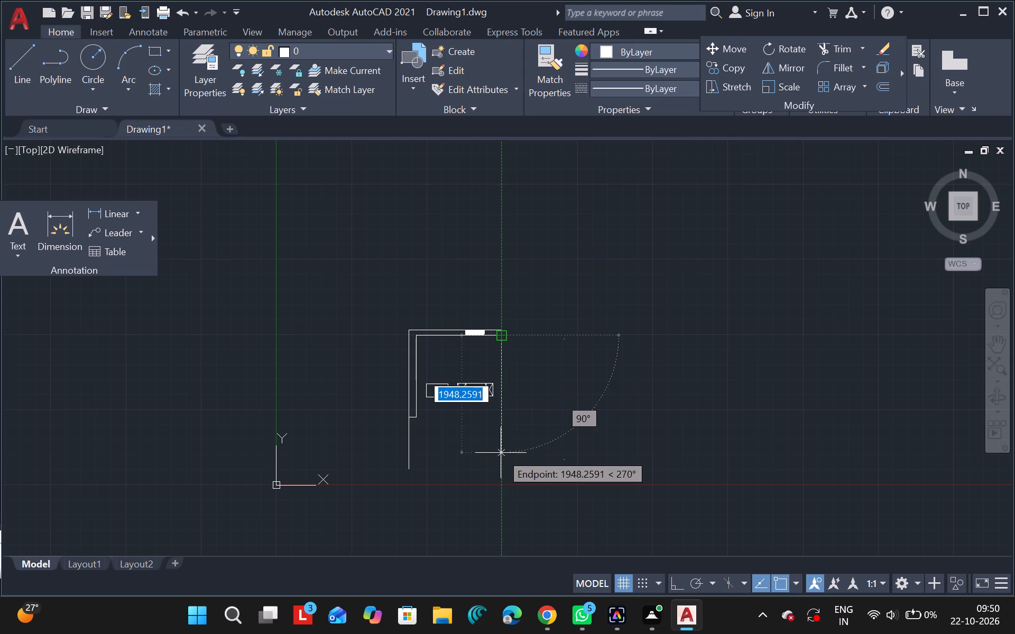
left_click(500, 453)
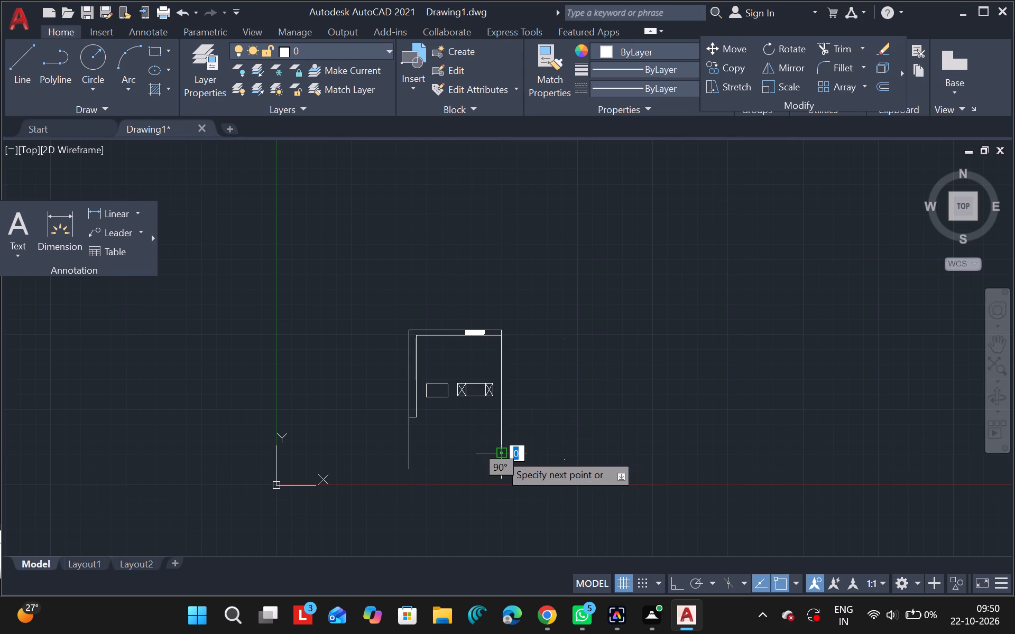
key("Escape")
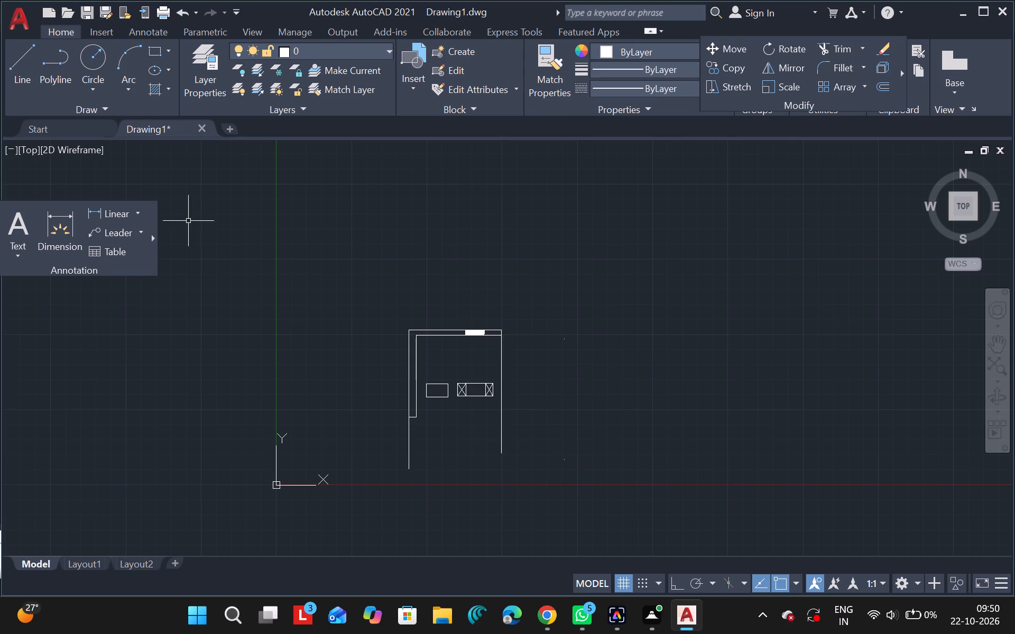
Draw a small circle just outside the new vertical line, near its lower end.
left_click(152, 69)
key("Escape")
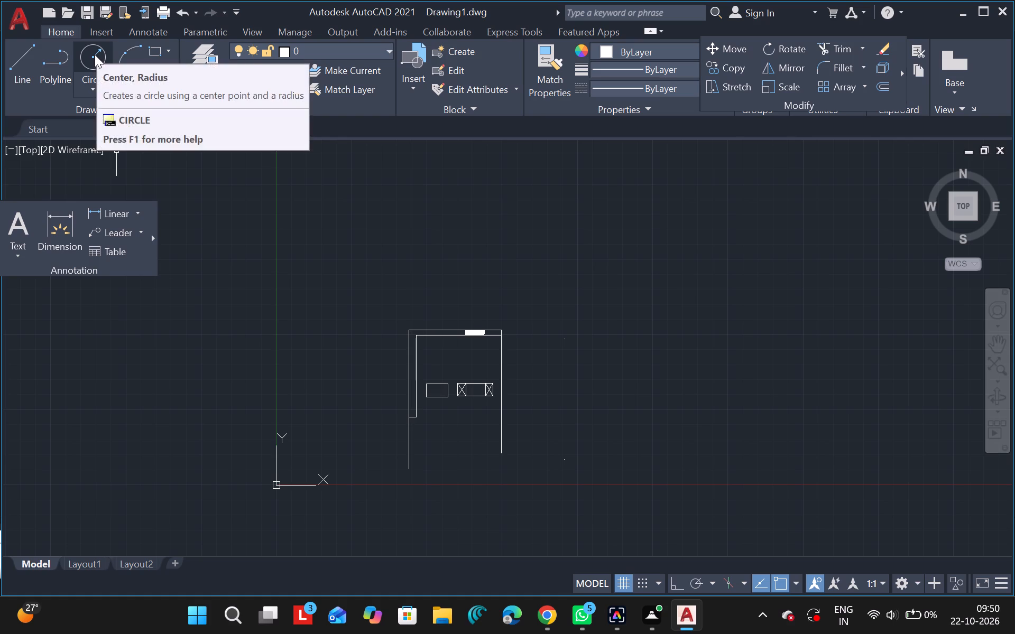
left_click(95, 54)
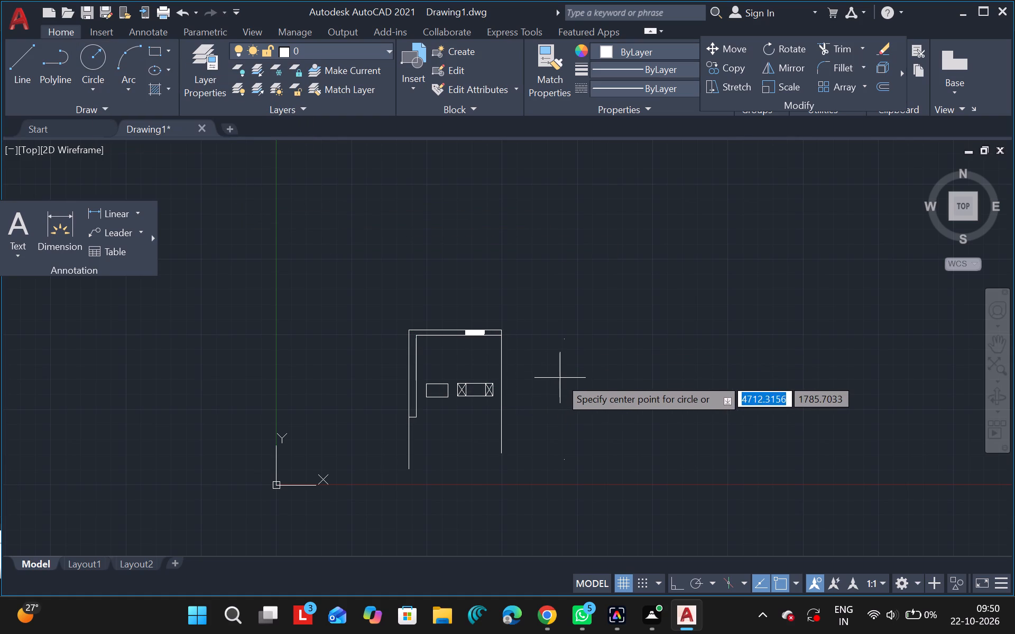
left_click_drag(528, 437, 529, 442)
left_click(529, 442)
left_click(519, 436)
left_click_drag(519, 436, 526, 427)
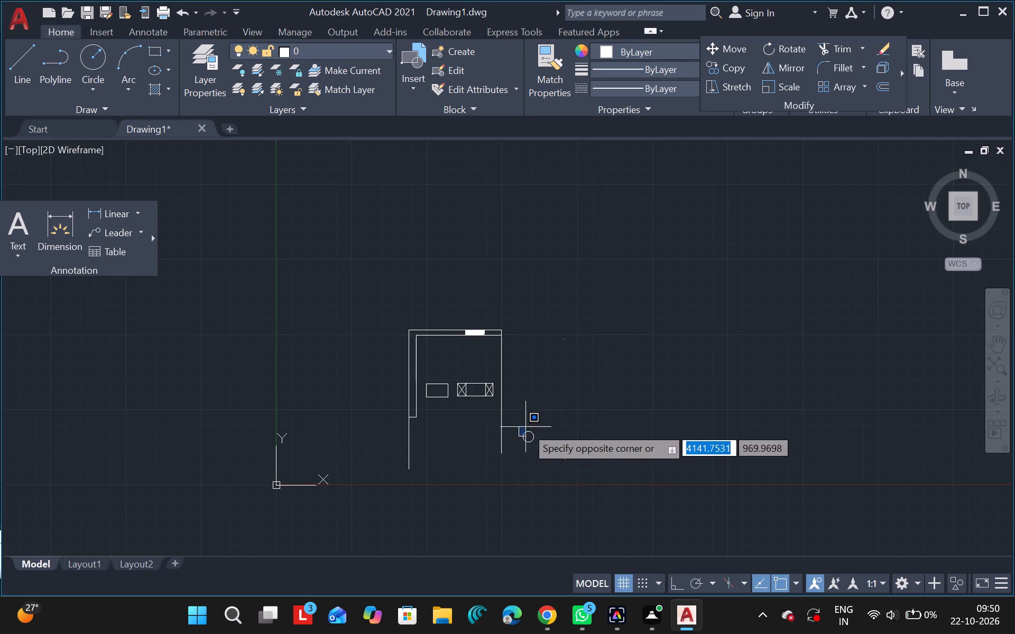
left_click_drag(526, 427, 529, 458)
left_click(529, 458)
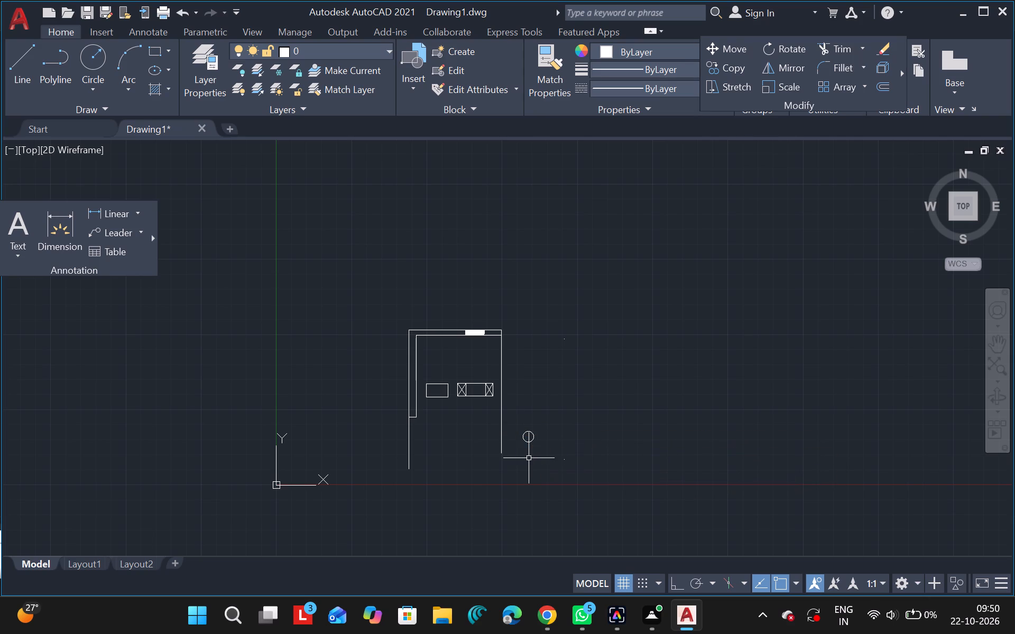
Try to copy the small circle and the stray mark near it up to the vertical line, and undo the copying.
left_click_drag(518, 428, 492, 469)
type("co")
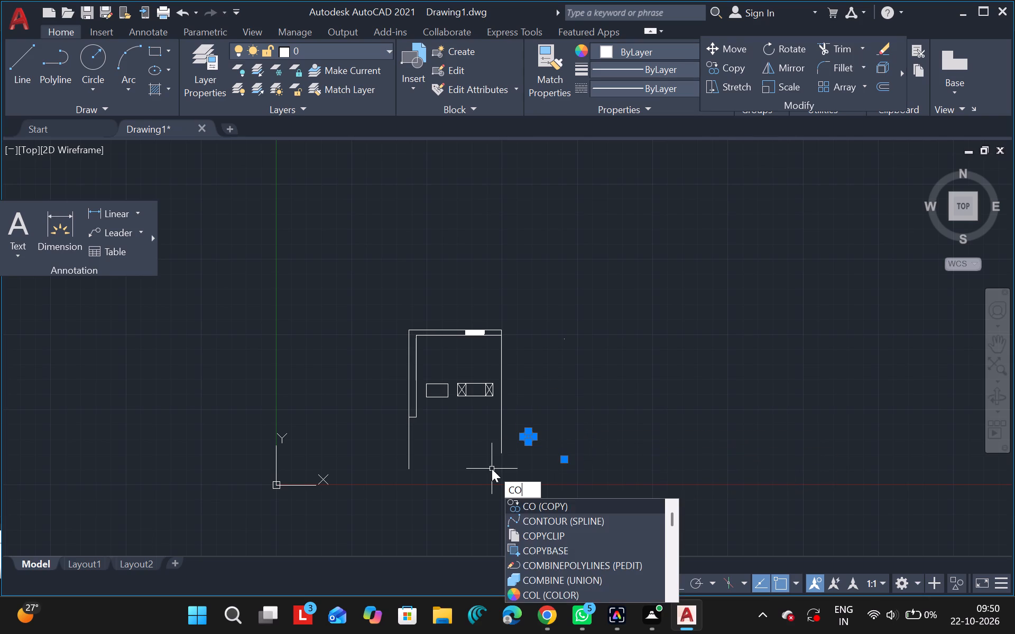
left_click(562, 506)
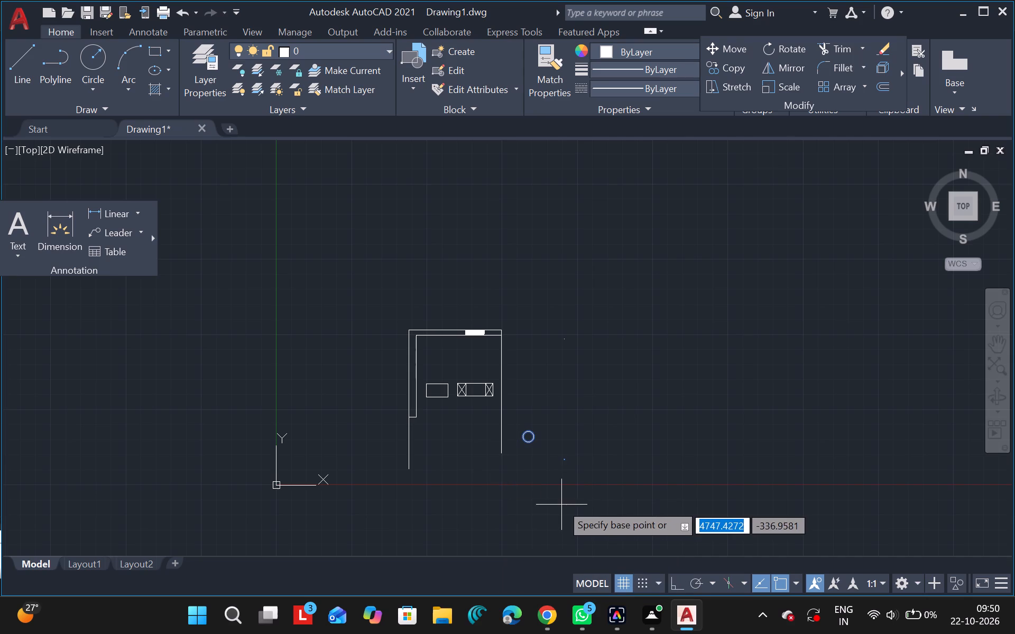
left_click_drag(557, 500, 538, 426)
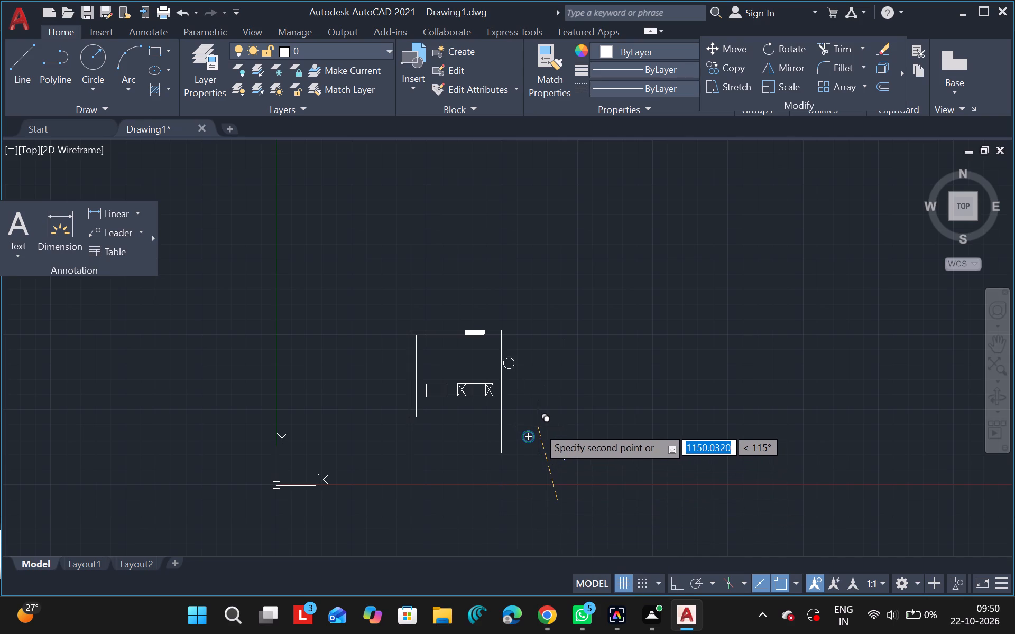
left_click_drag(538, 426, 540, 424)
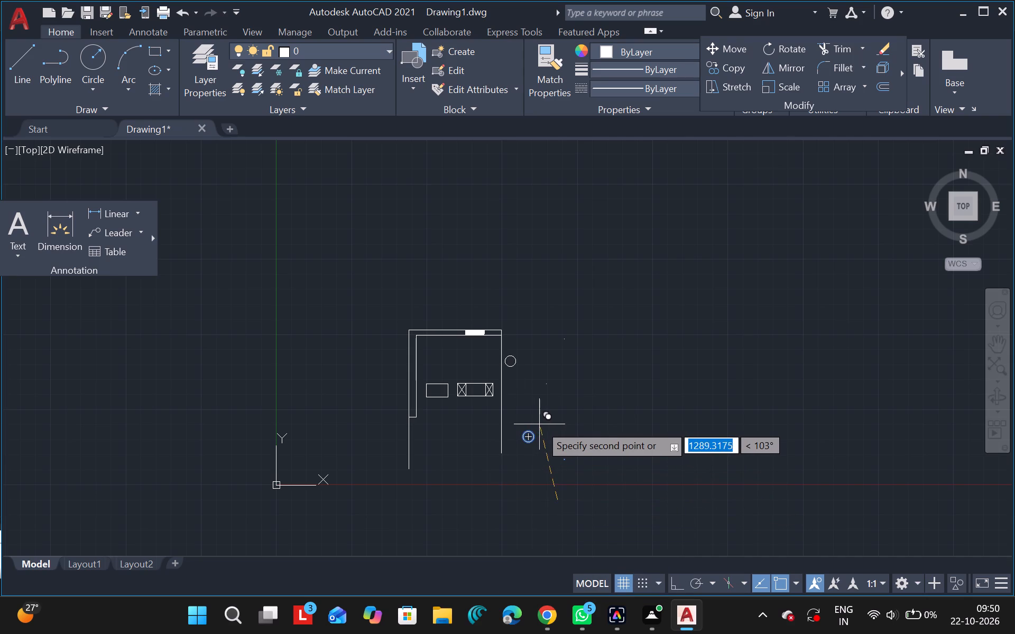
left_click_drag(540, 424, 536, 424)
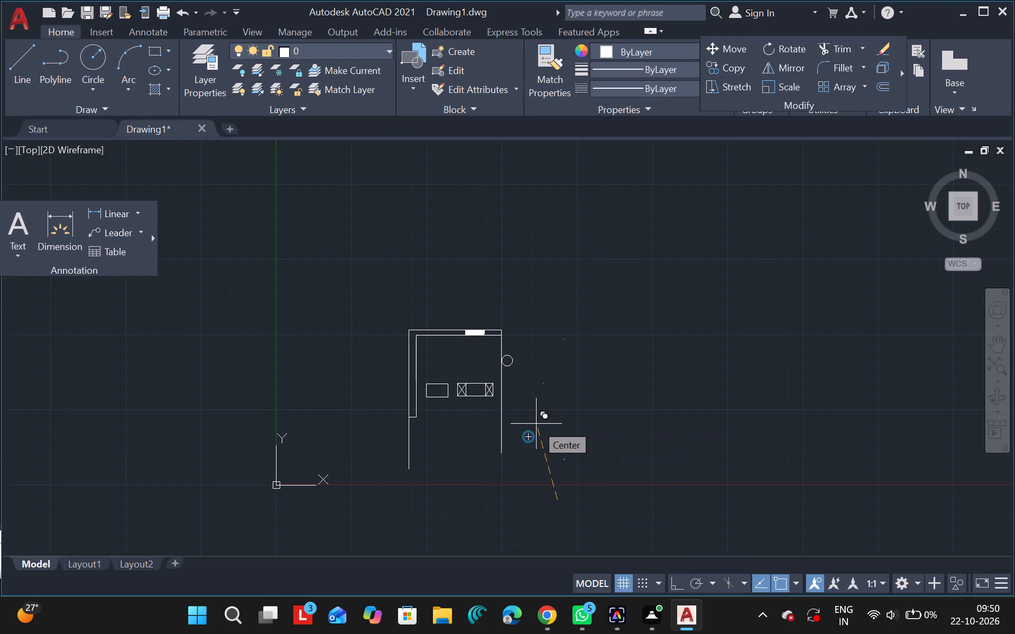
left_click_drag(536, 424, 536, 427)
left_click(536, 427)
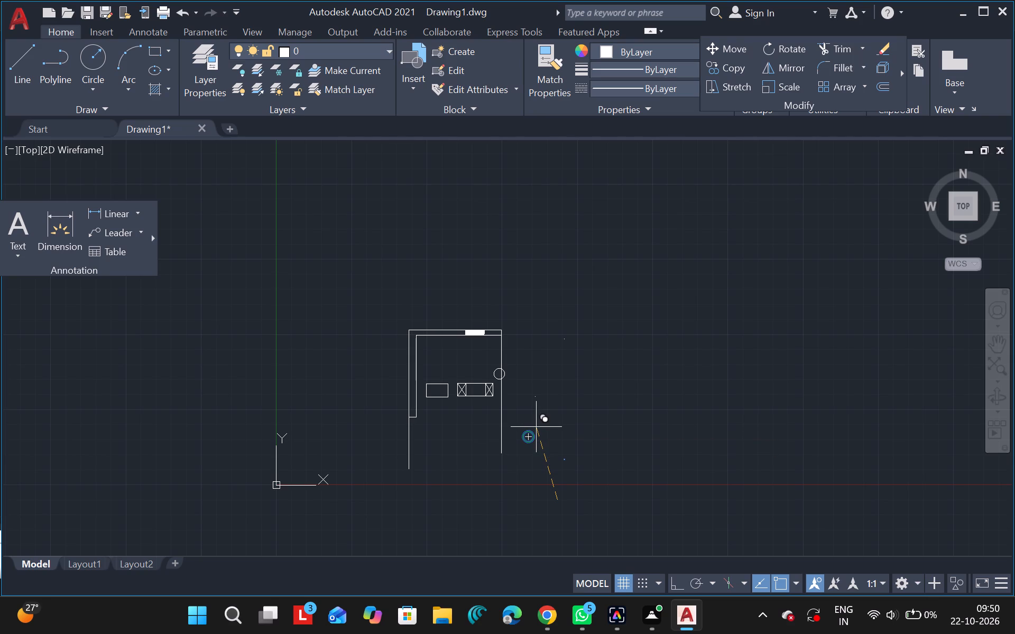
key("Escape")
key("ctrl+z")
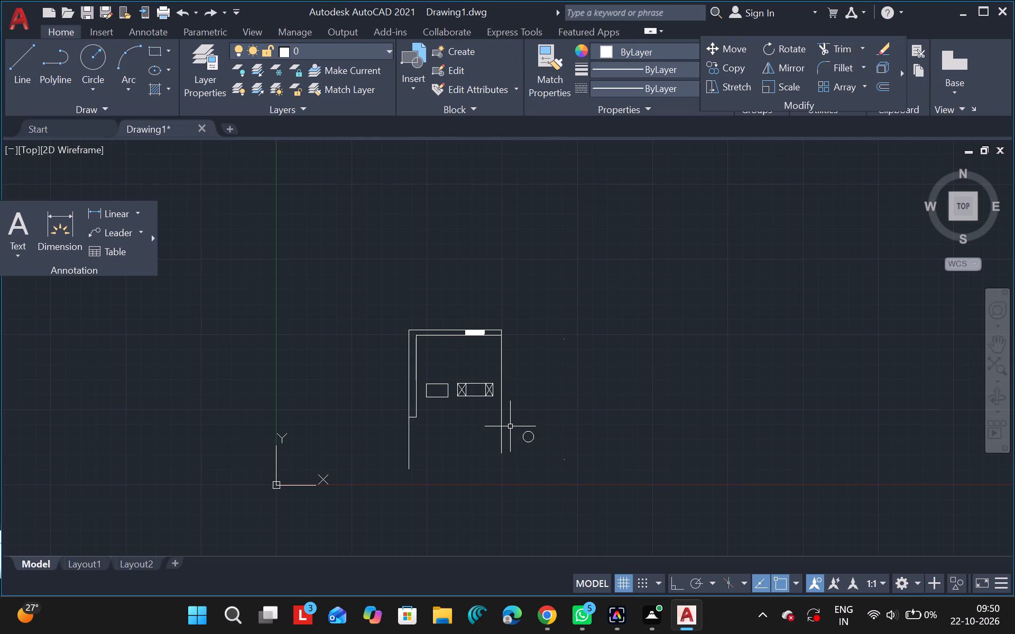
Copy only the small circle about 1319 units up at 105°, placing it against the outer side of the vertical line.
left_click(510, 426)
left_click_drag(510, 426, 550, 452)
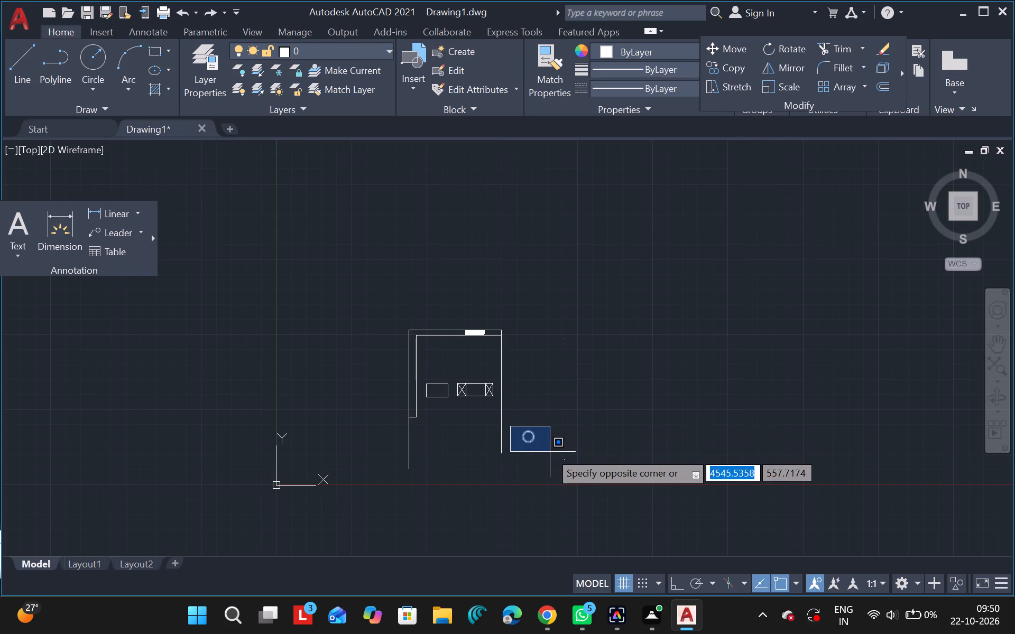
left_click(550, 452)
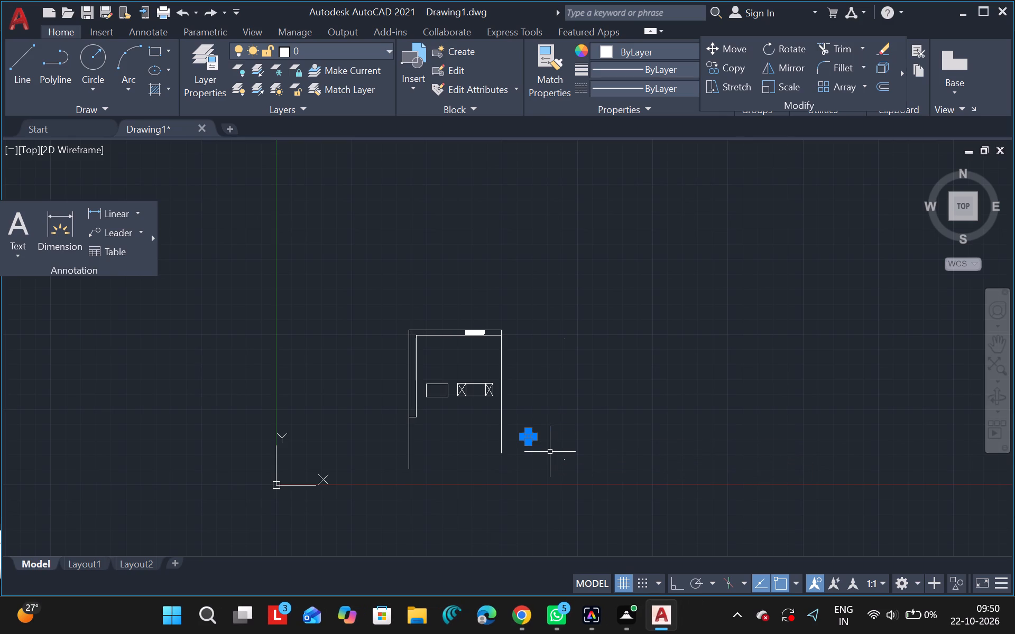
left_click_drag(555, 441, 590, 442)
left_click(590, 442)
left_click(588, 473)
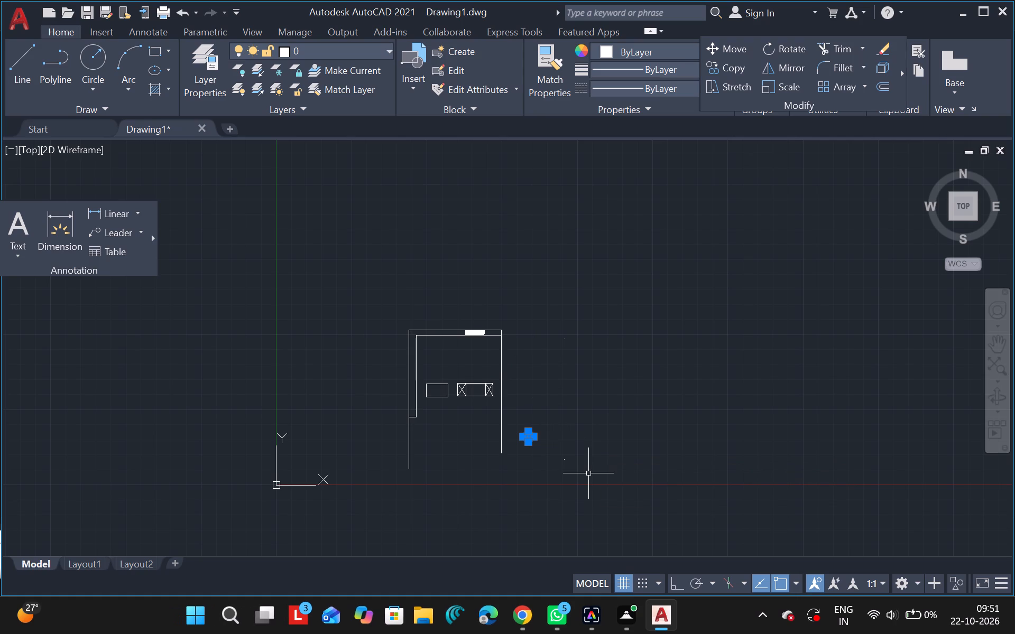
type("co")
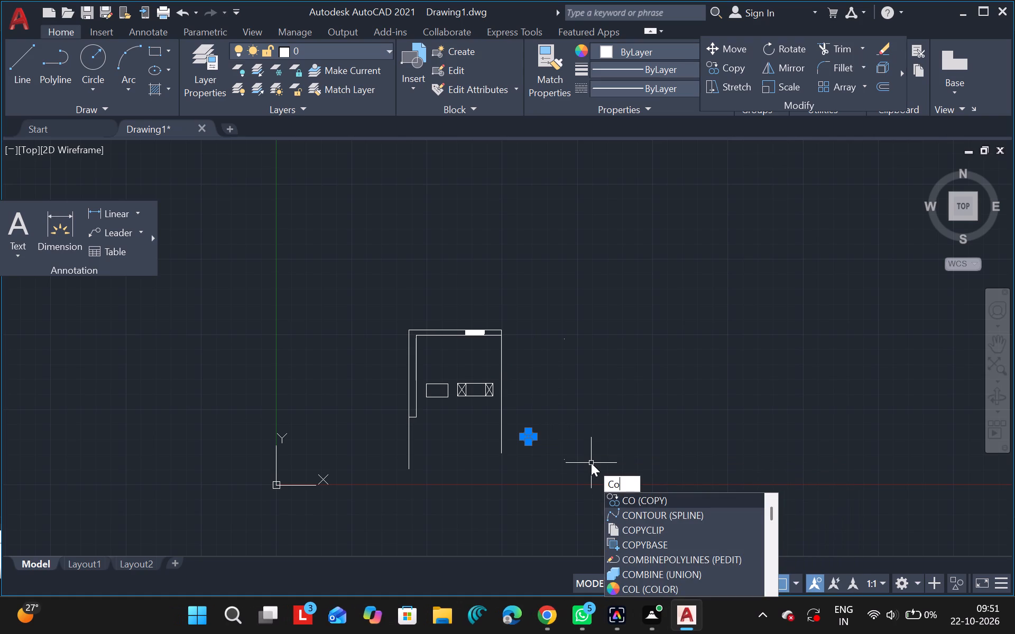
left_click(641, 497)
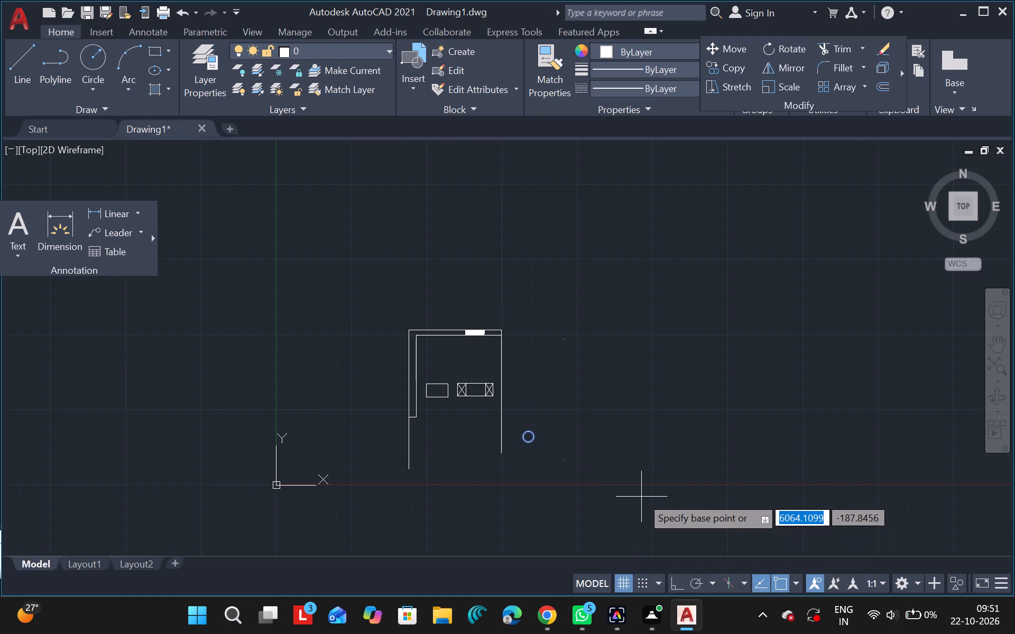
left_click(664, 434)
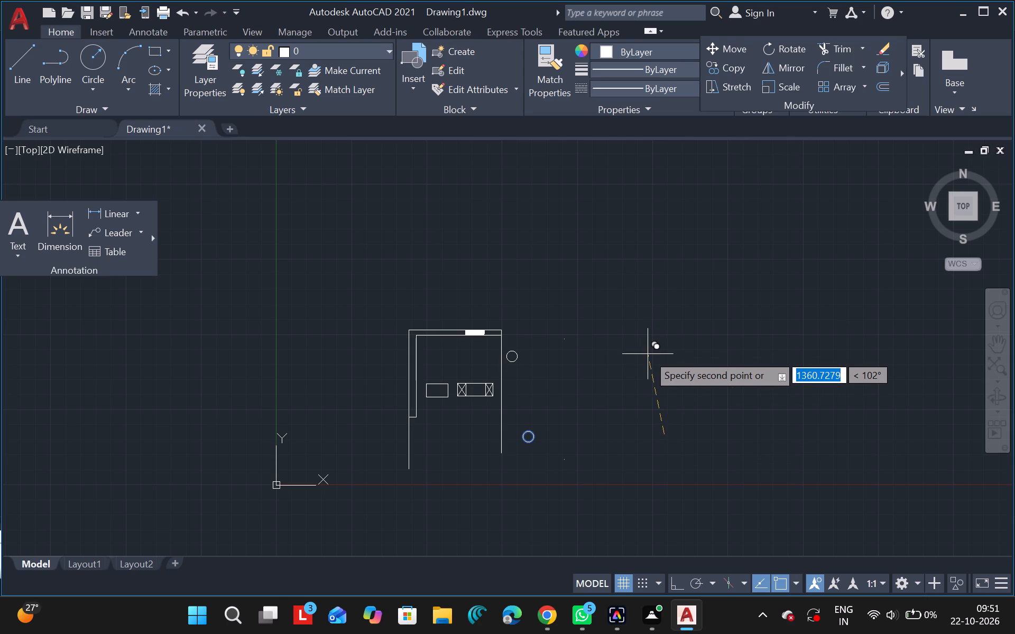
left_click(643, 358)
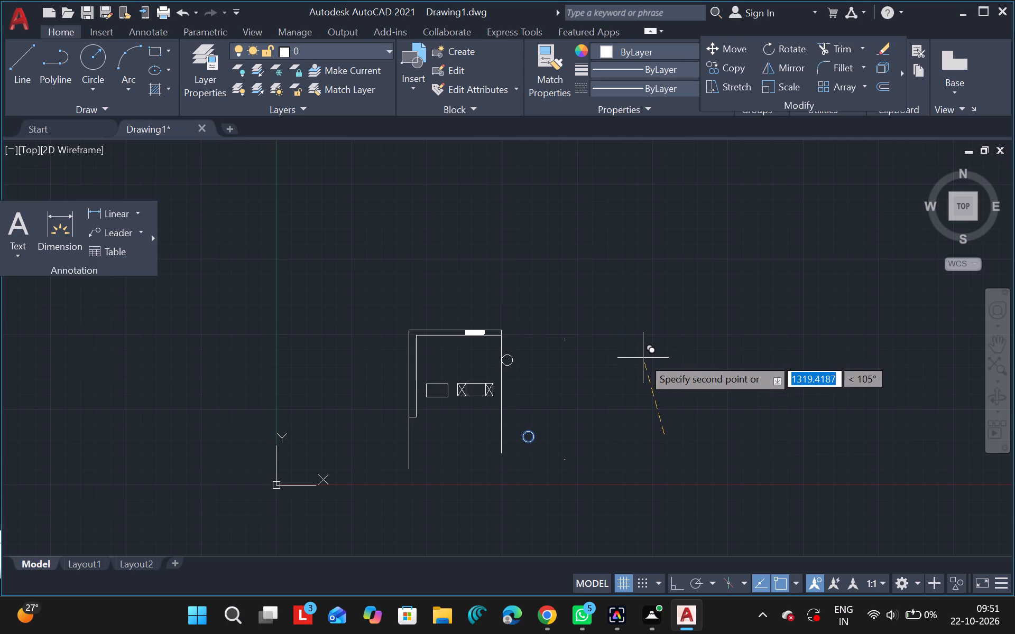
key("Escape")
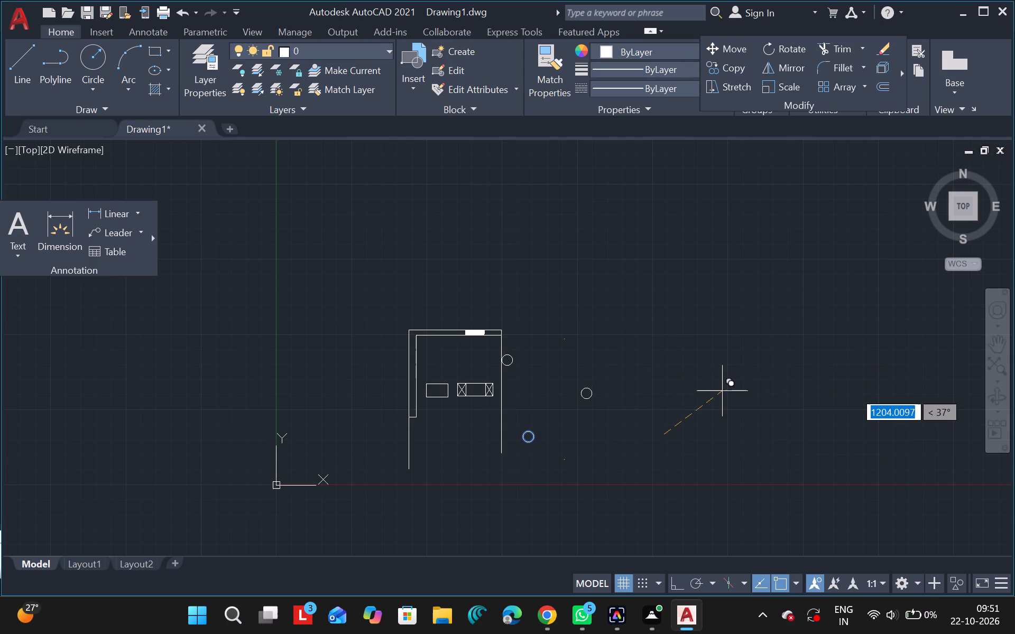
Delete the original lower circle together with the stray mark beside it.
left_click_drag(520, 427, 523, 498)
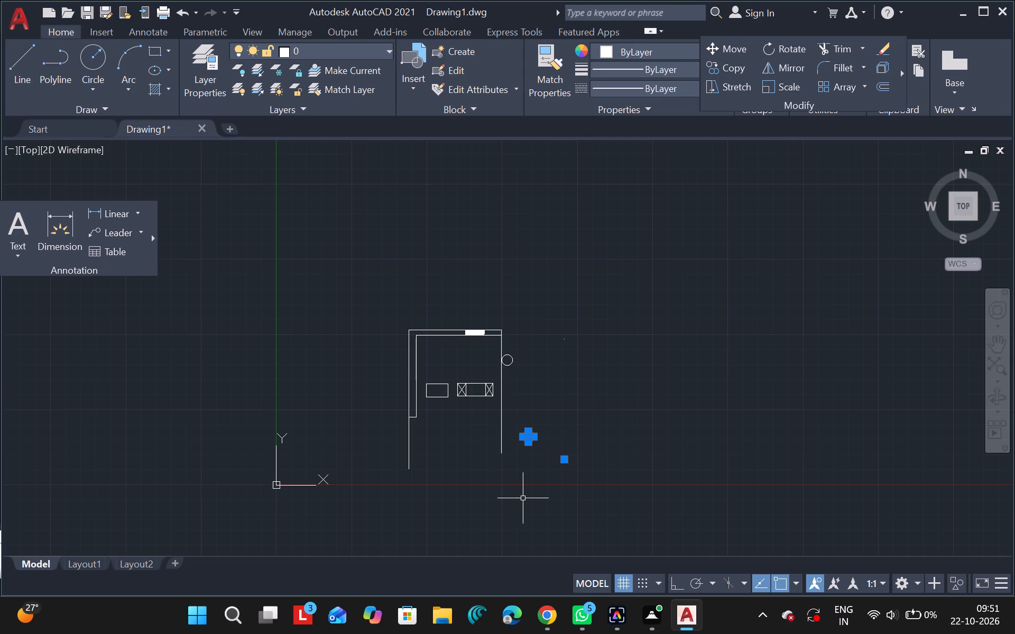
key("Delete")
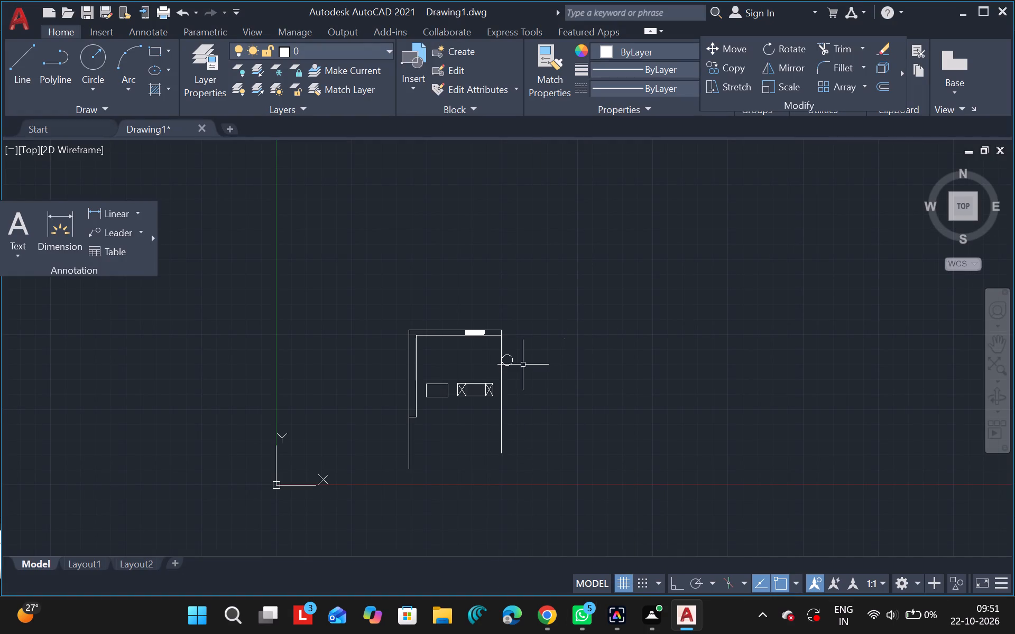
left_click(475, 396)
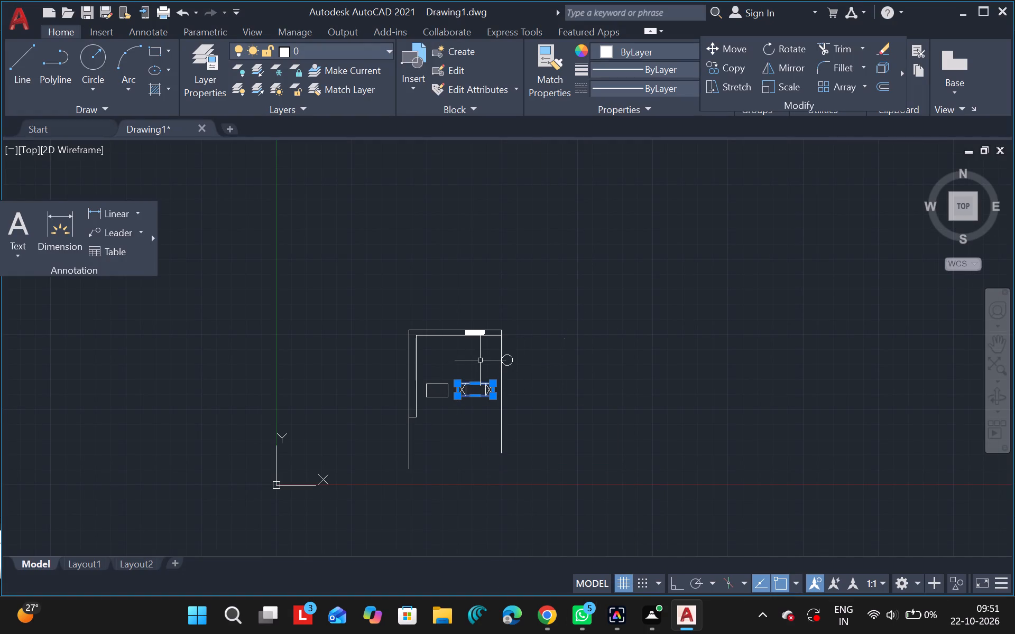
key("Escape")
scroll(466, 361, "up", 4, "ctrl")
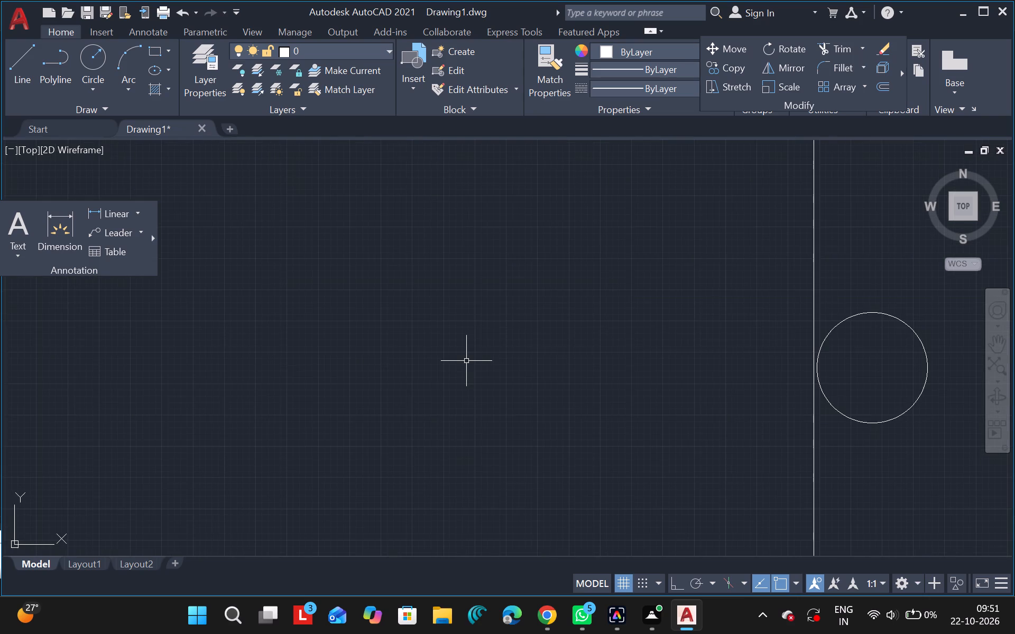
Move the rectangle with the crossed end sections sideways and slightly down until its near end meets the vertical side line.
scroll(466, 361, "down", 3, "ctrl")
scroll(460, 437, "up", 2, "ctrl")
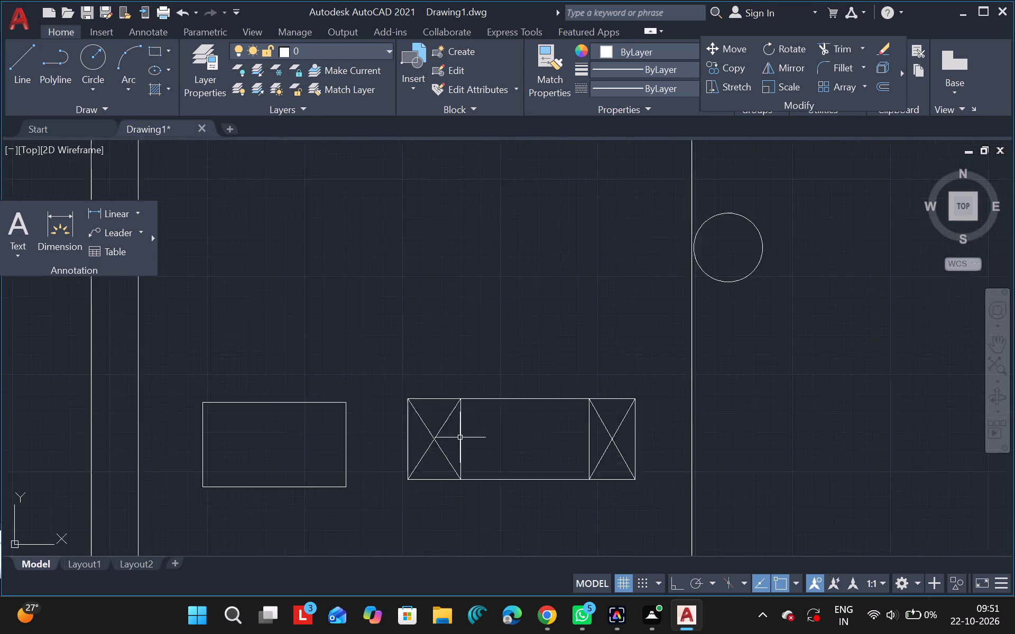
scroll(460, 437, "up", 1, "ctrl")
left_click_drag(335, 361, 738, 307)
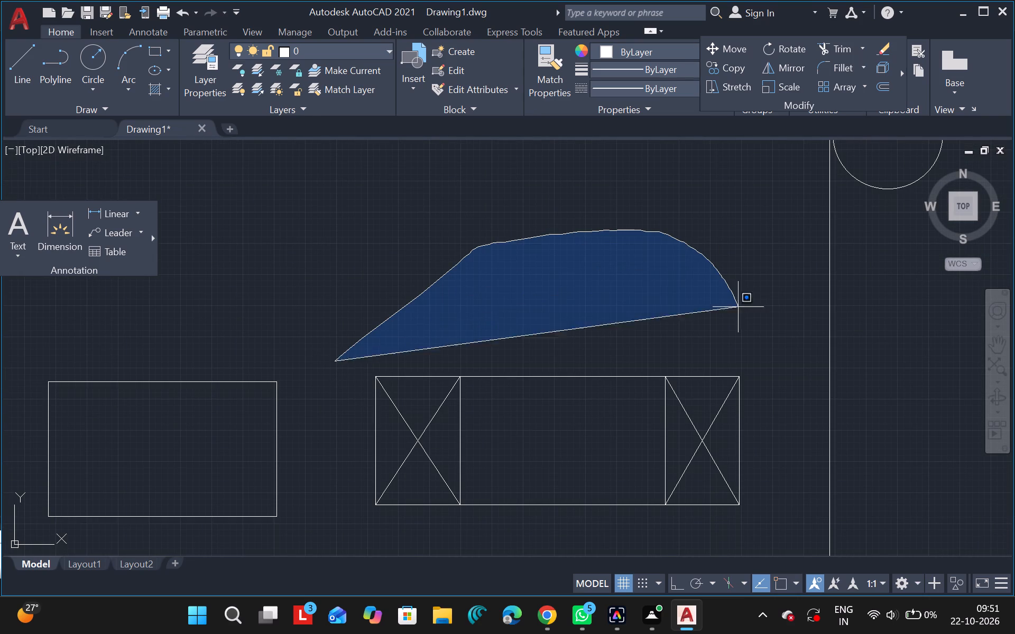
left_click_drag(738, 307, 425, 529)
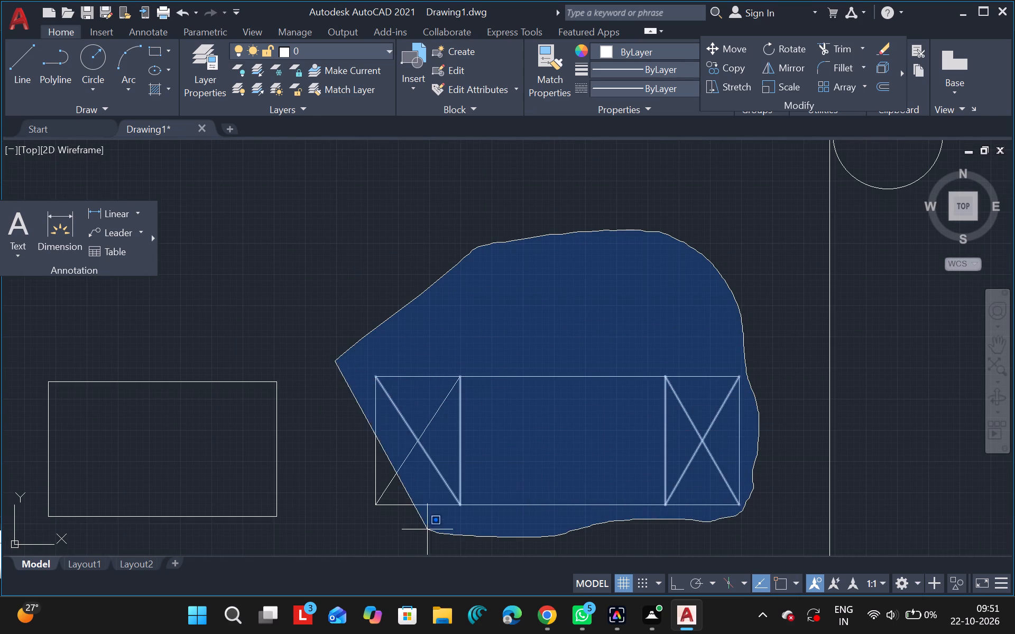
left_click_drag(425, 529, 350, 511)
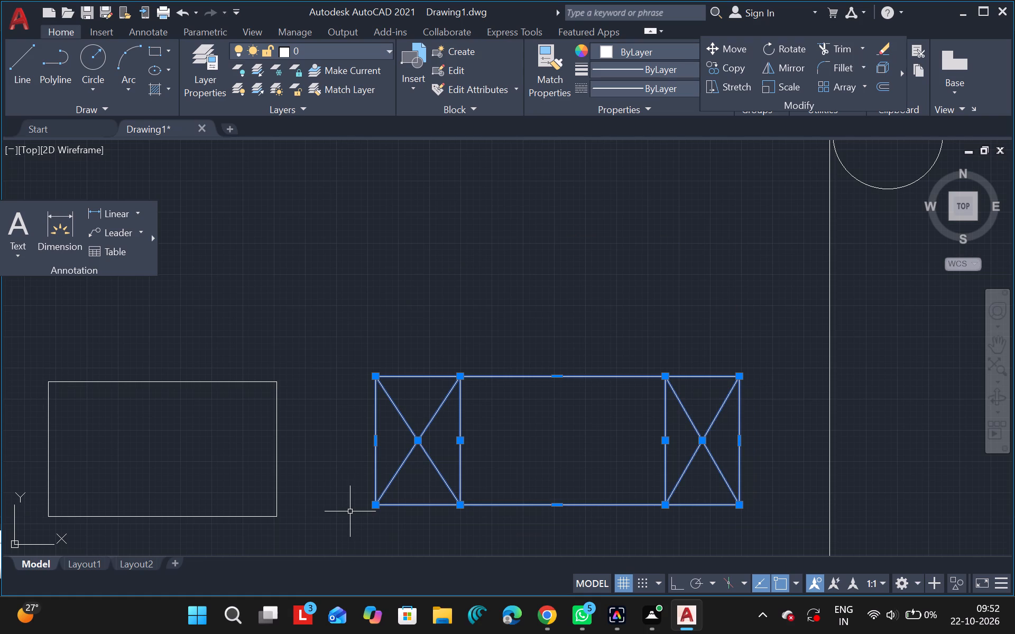
type("mo")
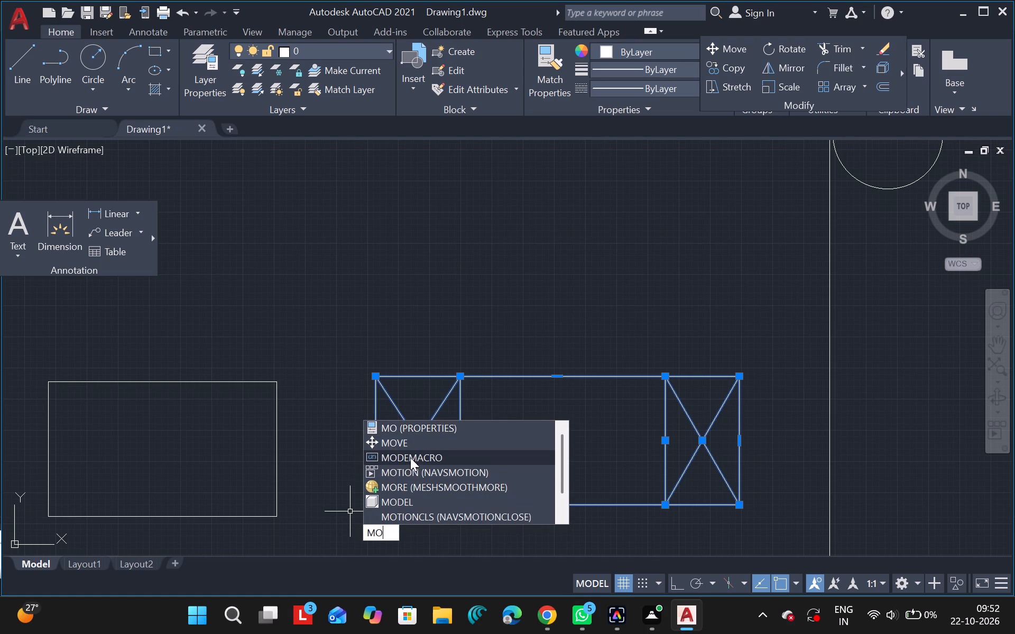
left_click(410, 446)
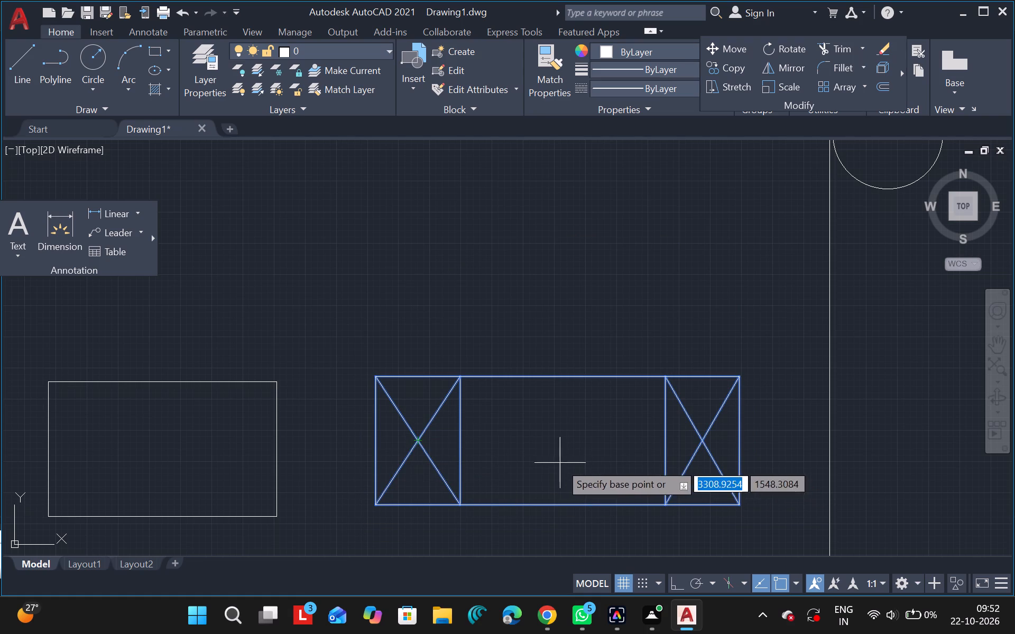
left_click_drag(475, 545, 562, 555)
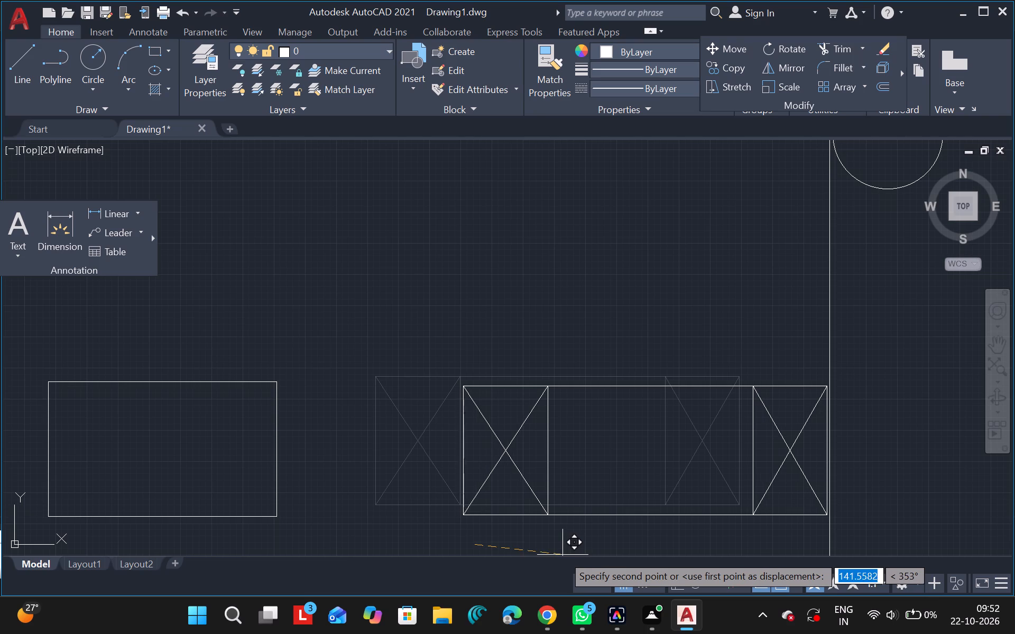
left_click_drag(562, 555, 565, 555)
left_click(565, 555)
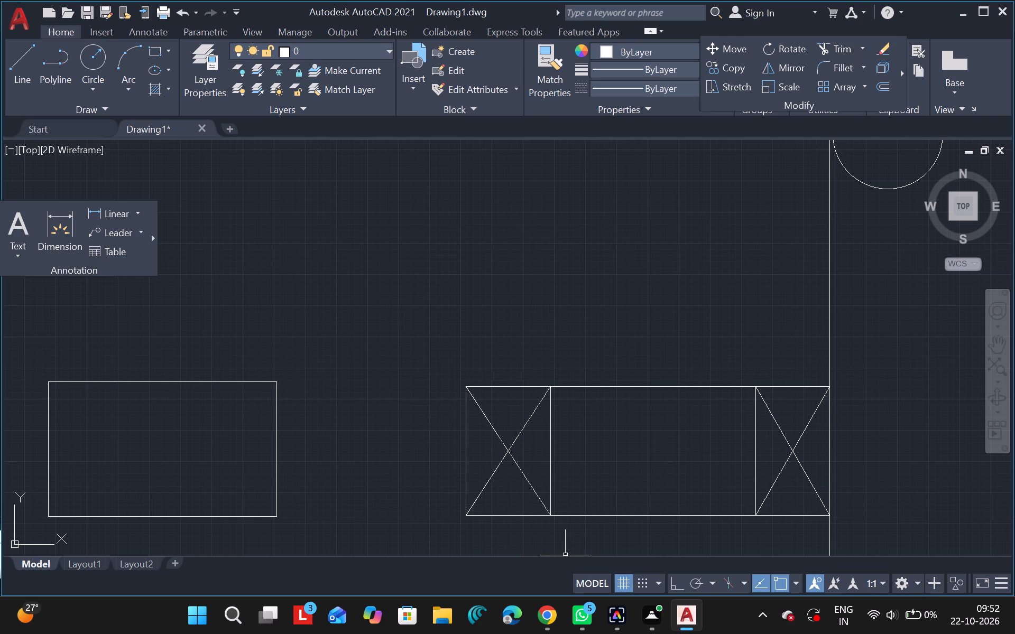
key("Escape")
Move the plain interior rectangle sideways and slightly down, leaving a small gap beside the rectangle with crossed ends.
left_click_drag(24, 361, 282, 444)
left_click_drag(282, 444, 66, 335)
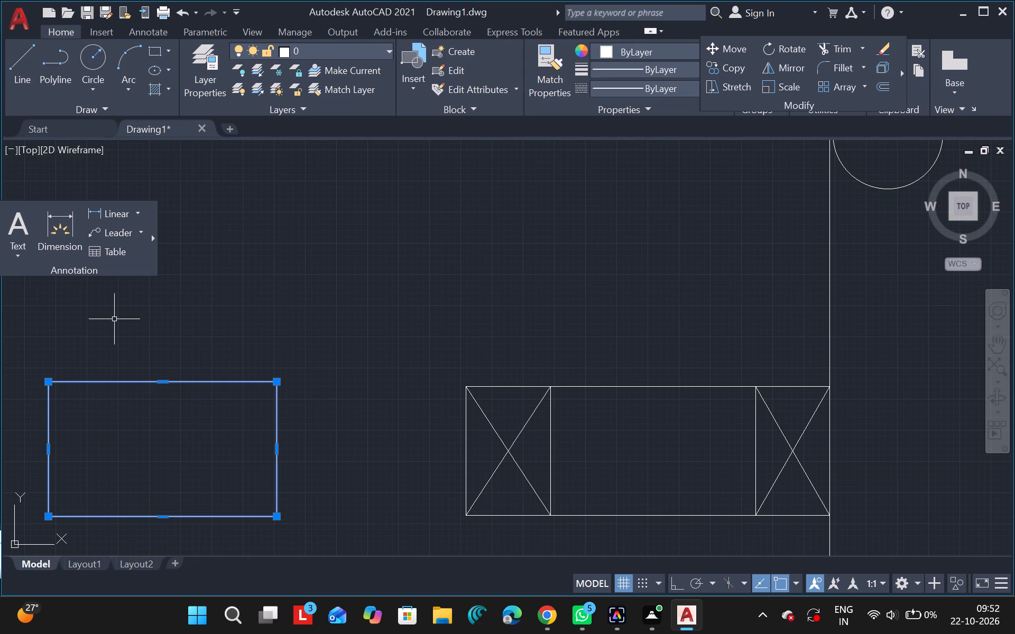
key("m")
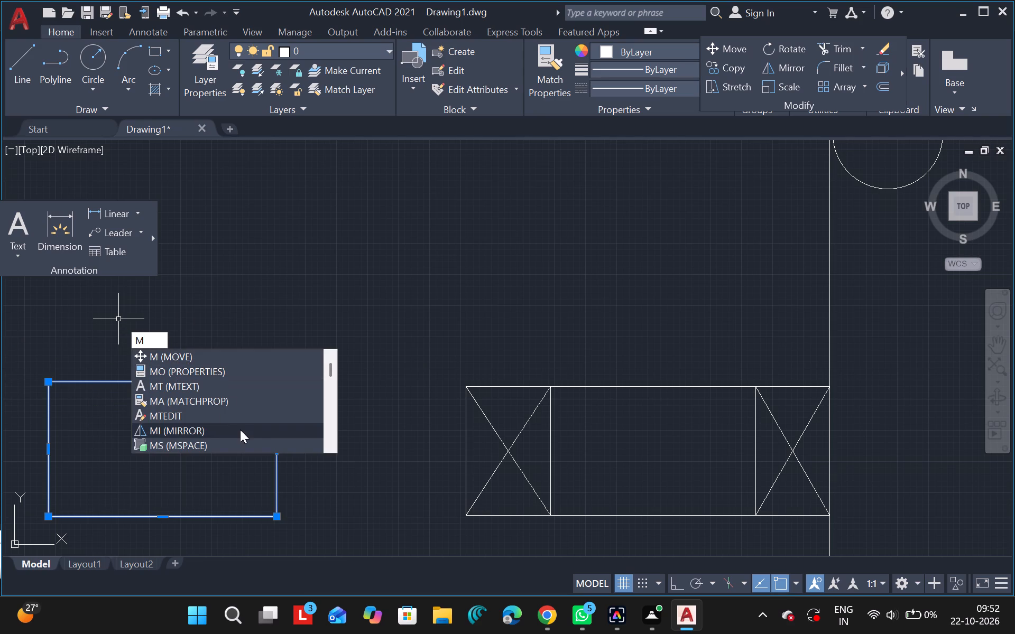
left_click(228, 361)
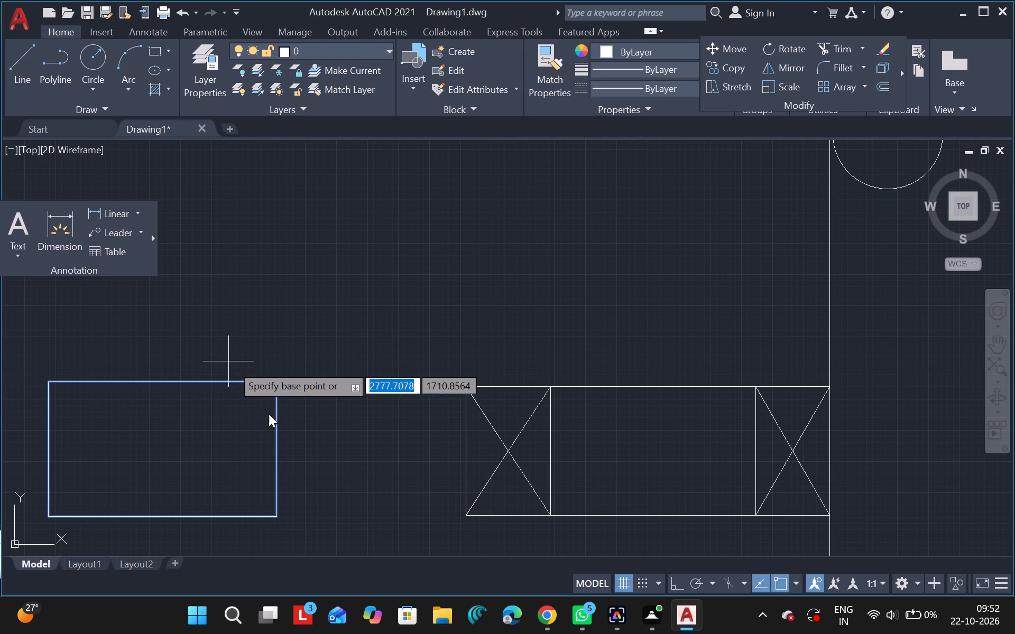
left_click_drag(329, 528, 430, 539)
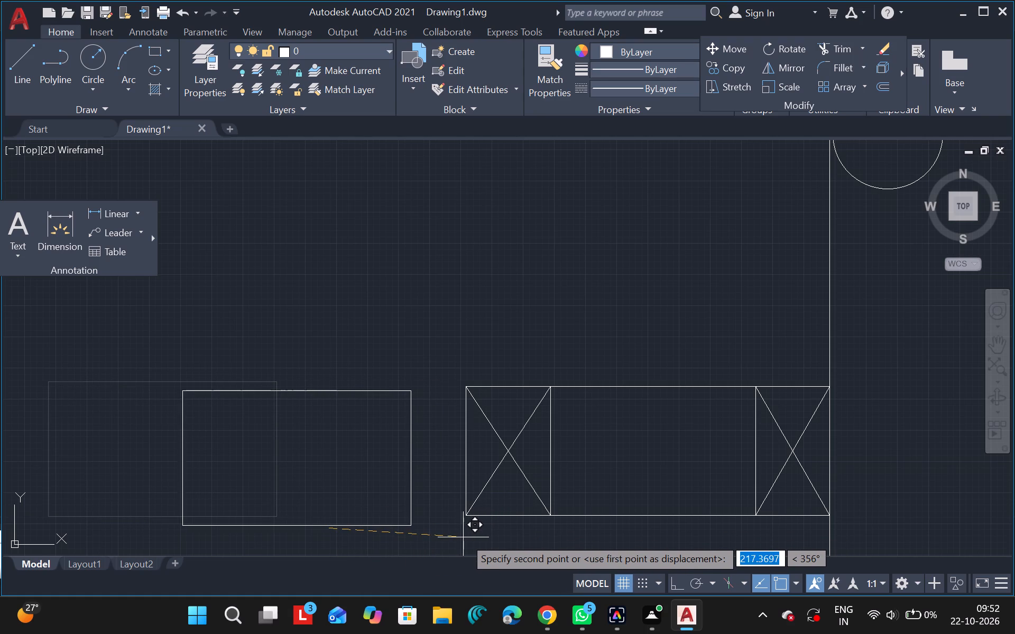
left_click(468, 535)
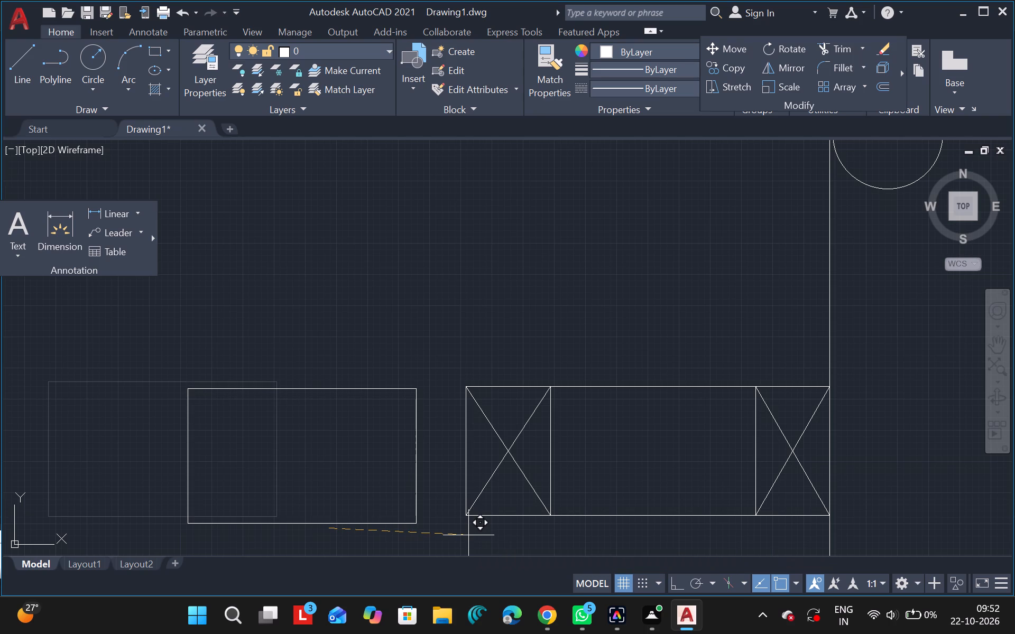
key("Escape")
Delete the outer line and both inner line segments of the frame's double-lined side opposite the small circle.
scroll(516, 516, "down", 1)
scroll(516, 516, "up", 1)
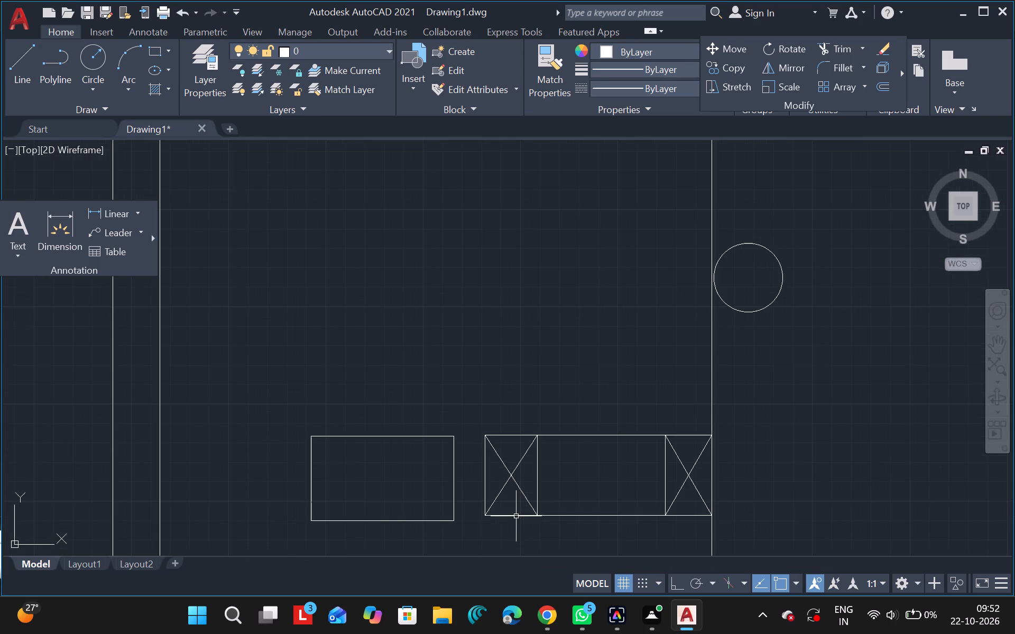
scroll(516, 516, "down", 3, "ctrl")
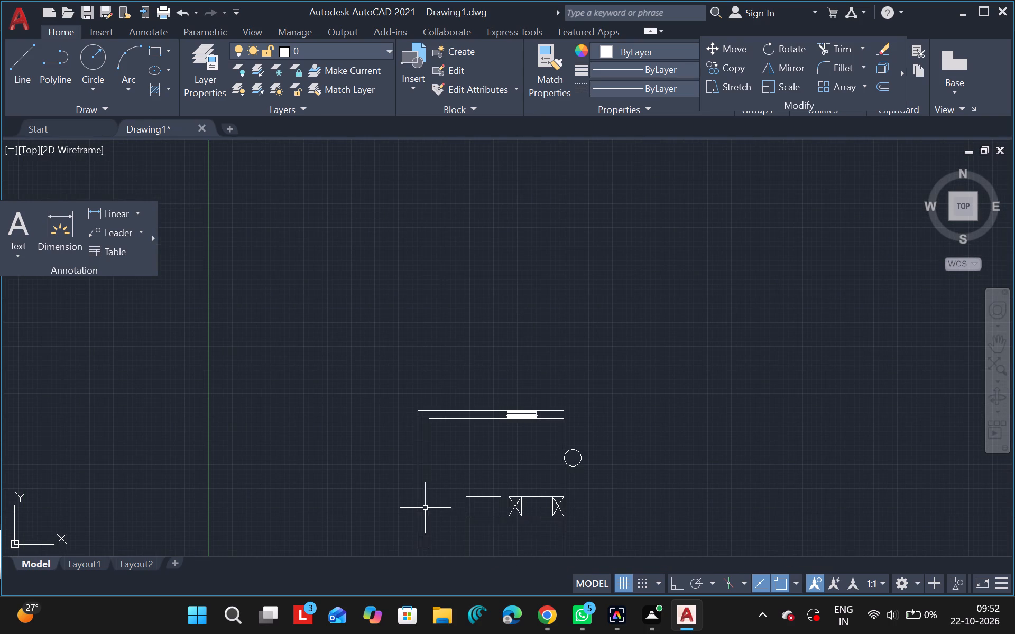
left_click(430, 507)
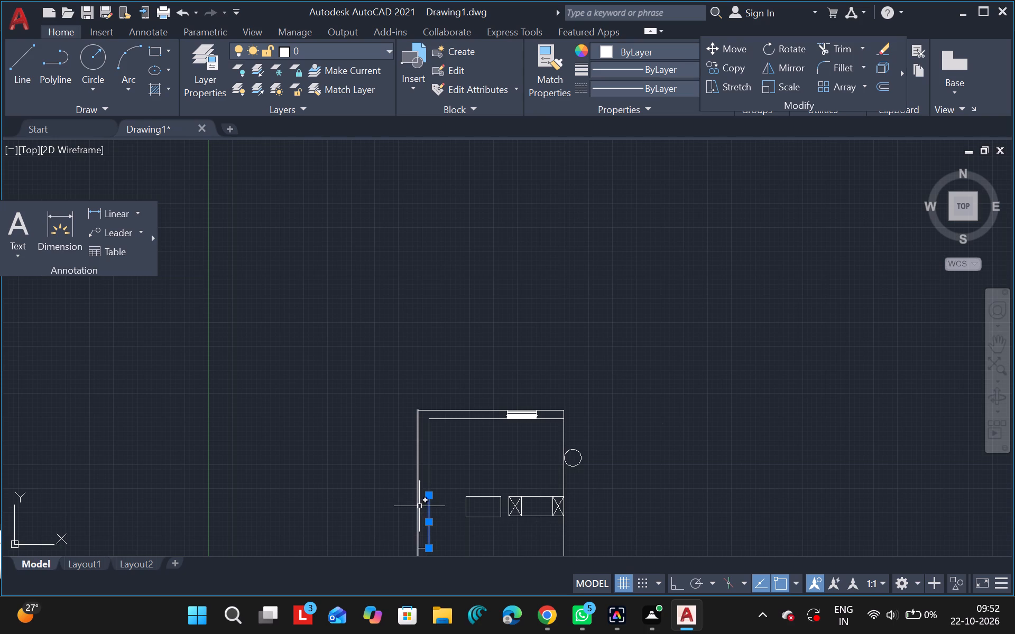
left_click(417, 506)
left_click(431, 473)
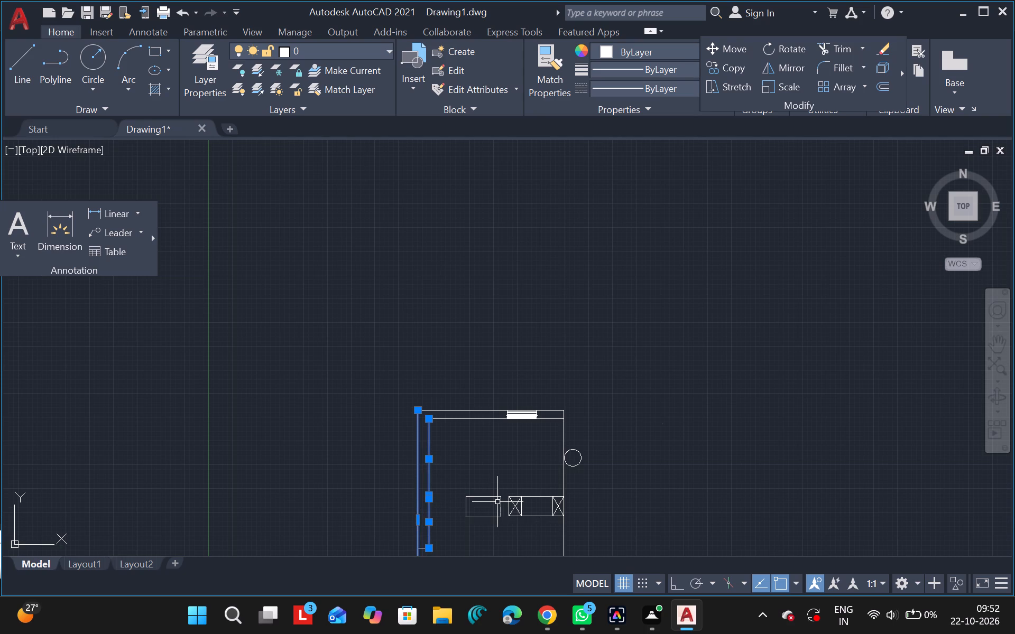
key("Delete")
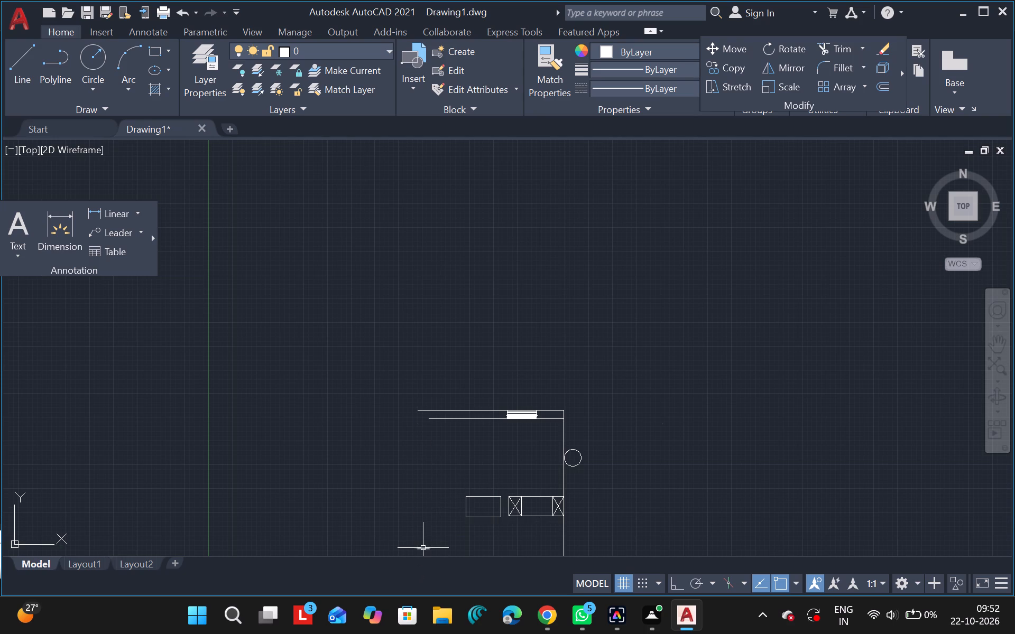
Delete the short end line and the stray mark left over from the removed double-lined side.
left_click(423, 548)
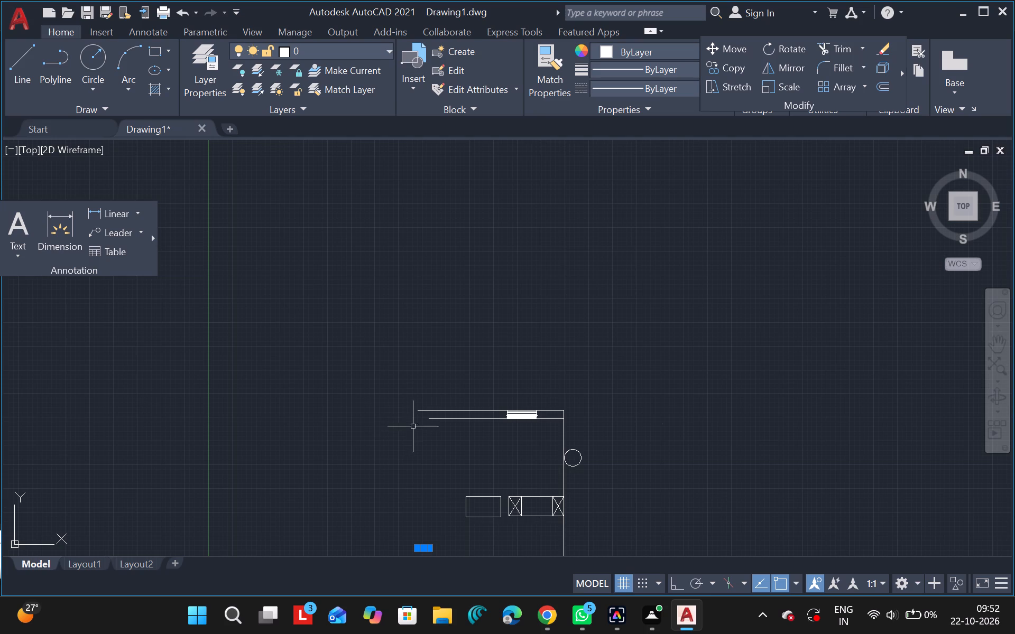
left_click(417, 425)
key("Delete")
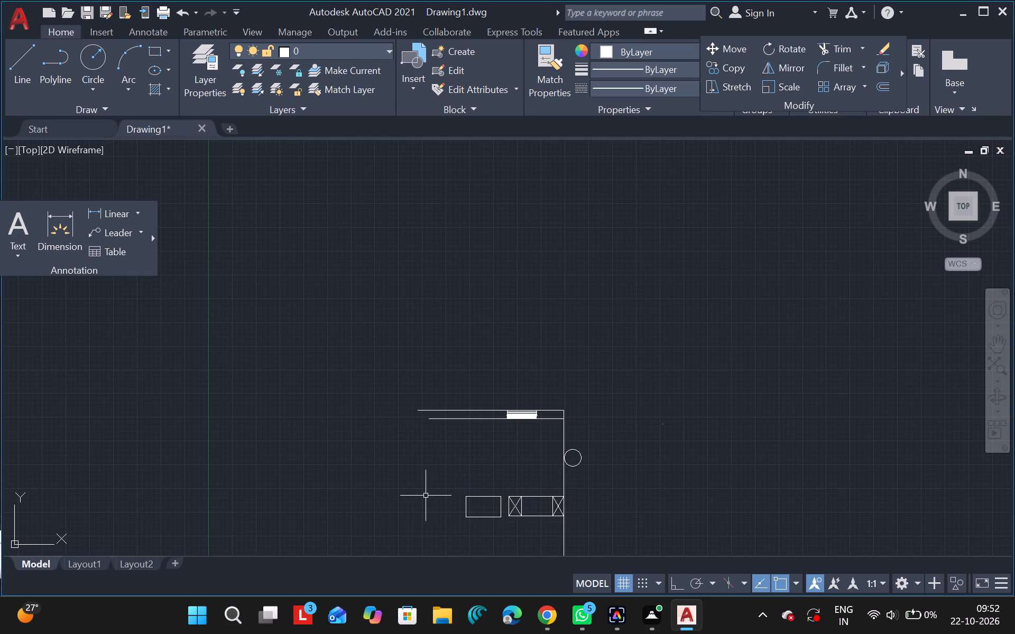
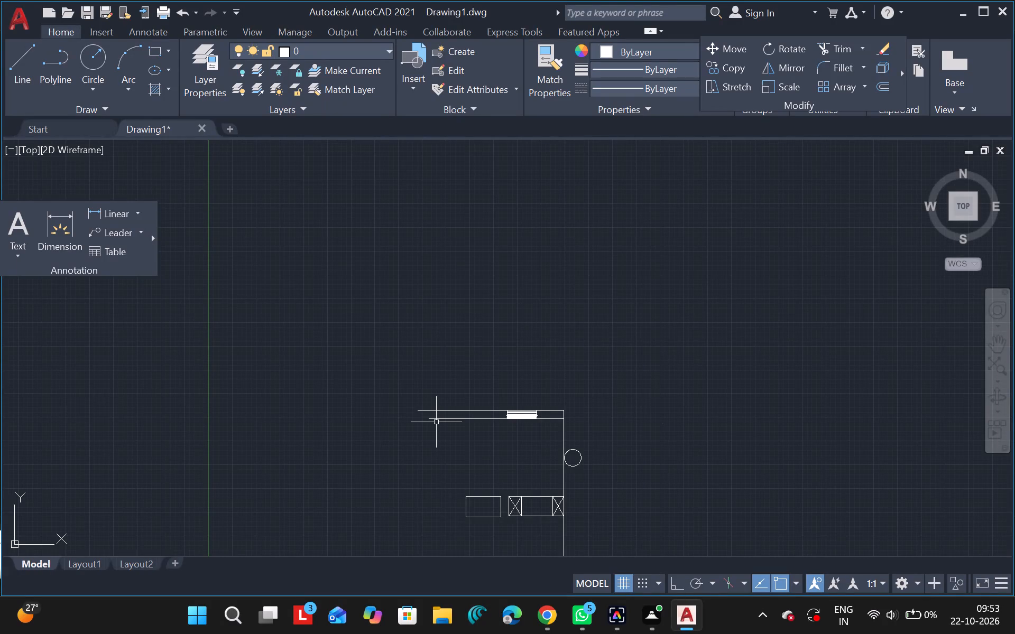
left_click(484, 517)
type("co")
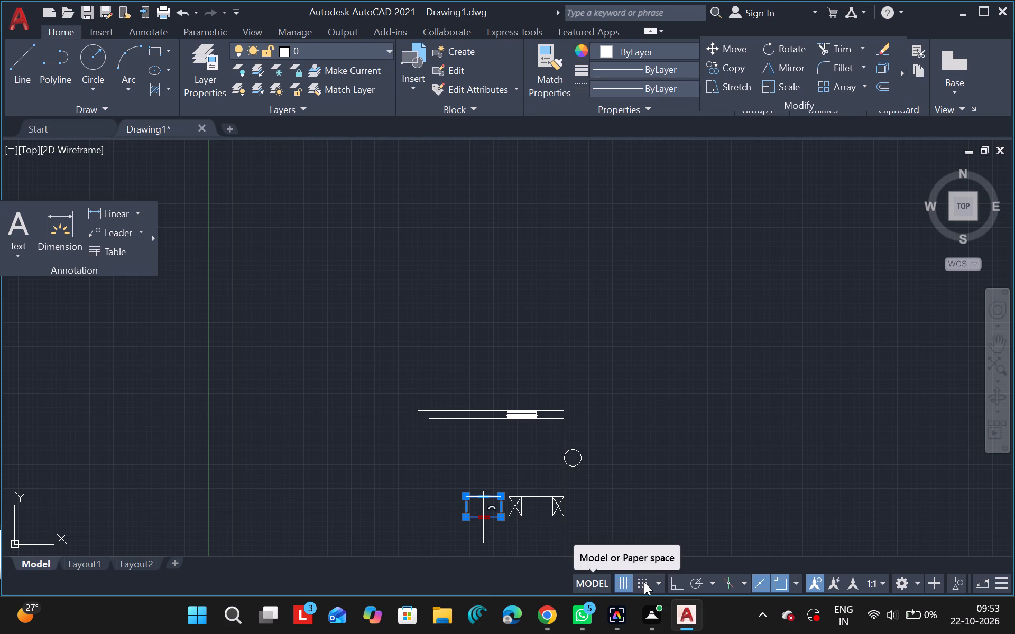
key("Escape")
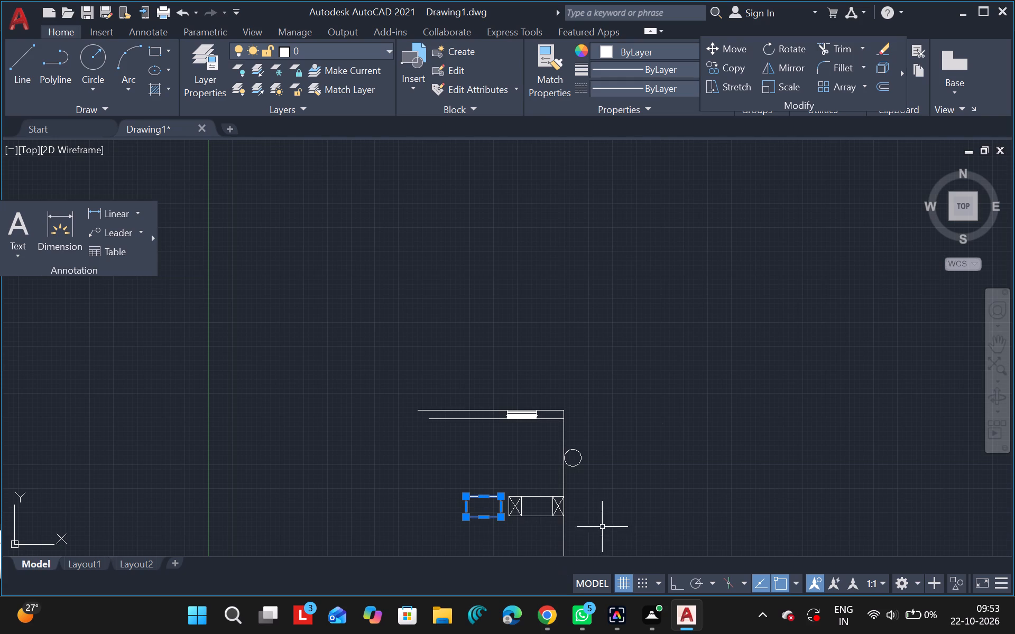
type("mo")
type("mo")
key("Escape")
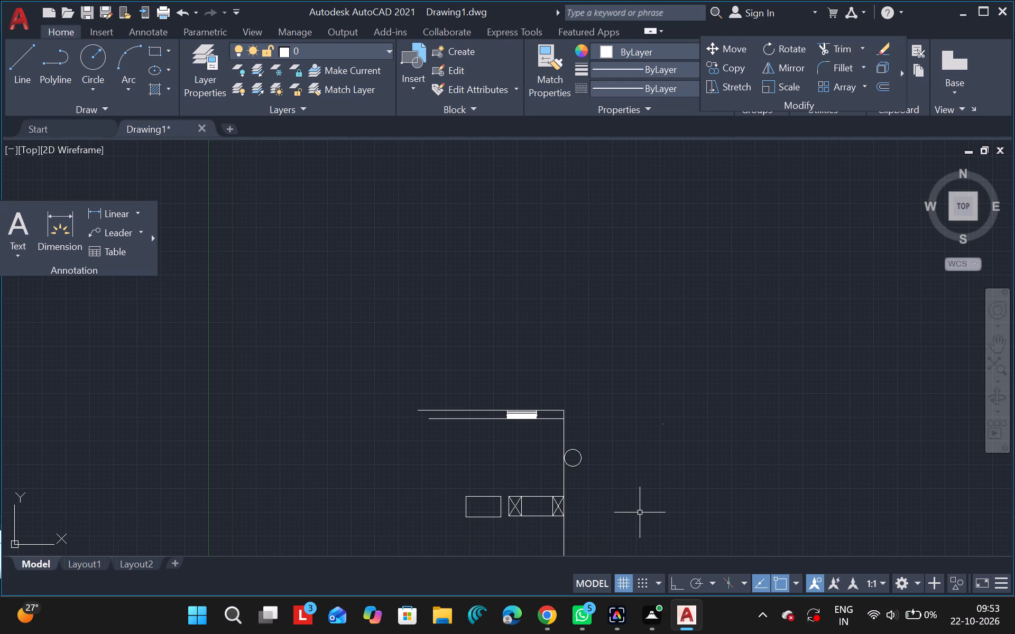
Move the plain rectangle about 330 units sideways, farther from the rectangle with crossed ends.
left_click(482, 517)
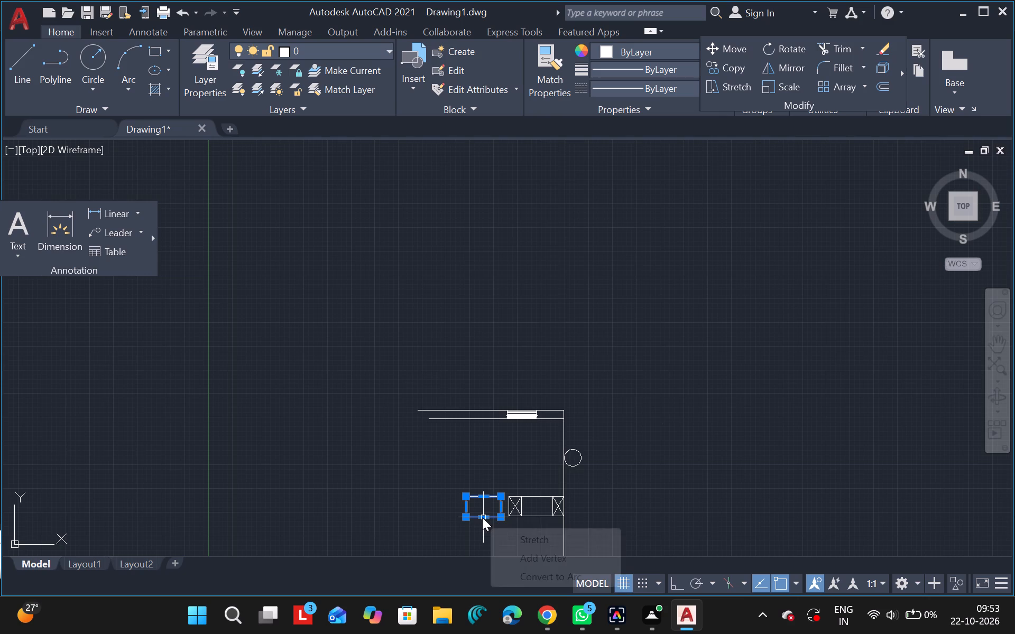
type("mo")
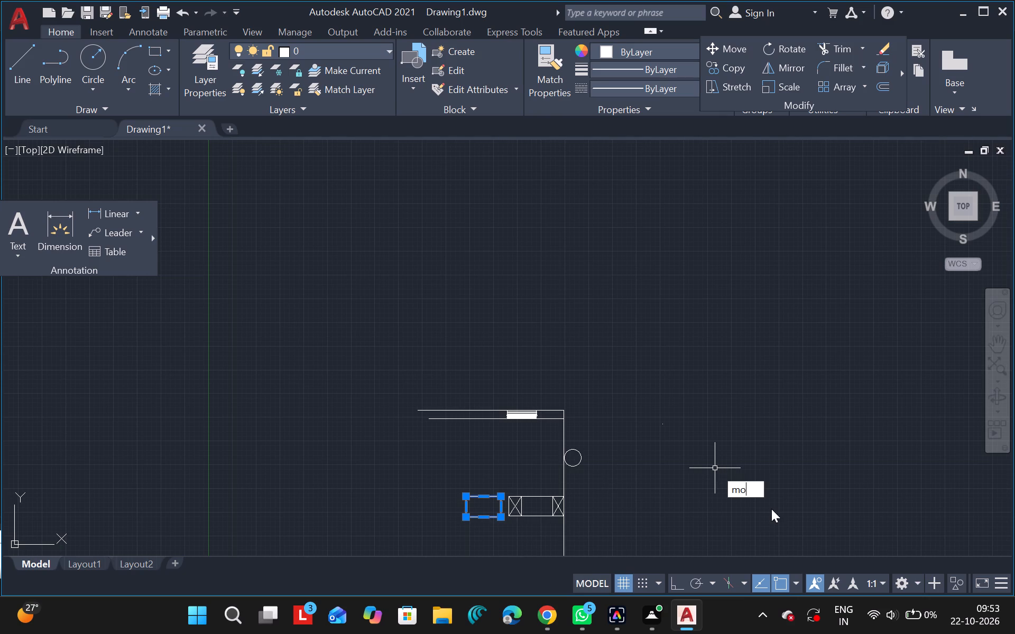
left_click(763, 526)
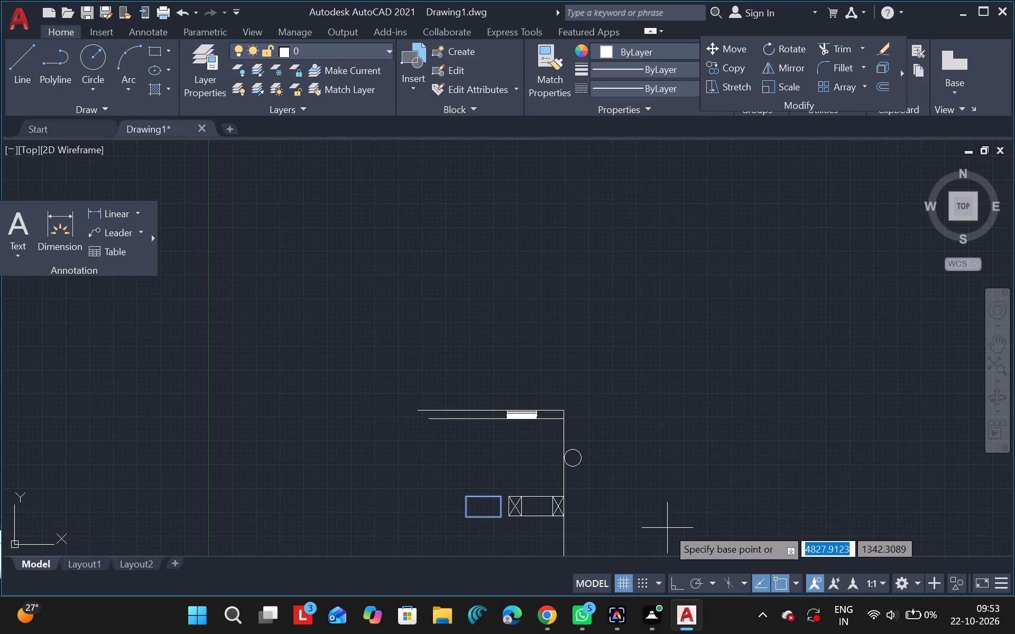
left_click_drag(667, 528, 636, 525)
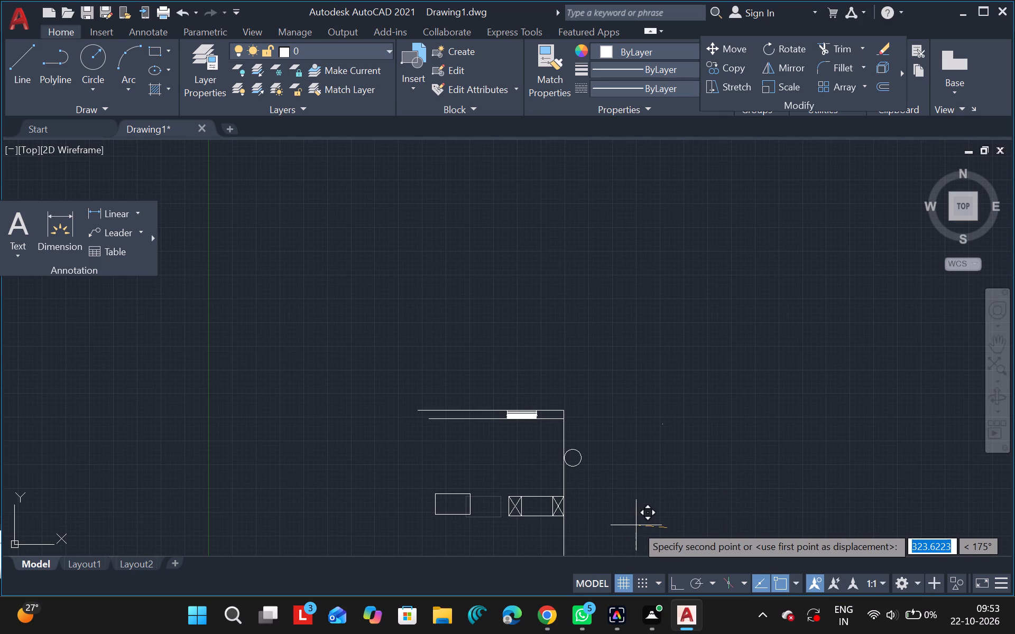
left_click_drag(636, 525, 635, 529)
left_click(635, 529)
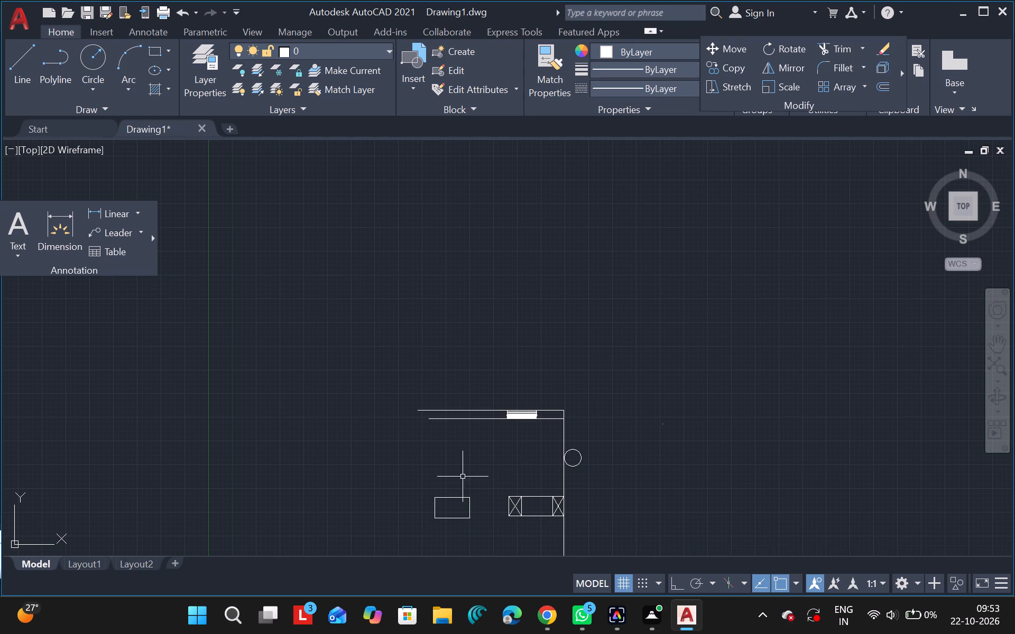
Draw a vertical line about 1200 units long from the plain rectangle's upper outer corner, crossing and extending past the double-lined top band.
left_click(4, 73)
left_click(11, 74)
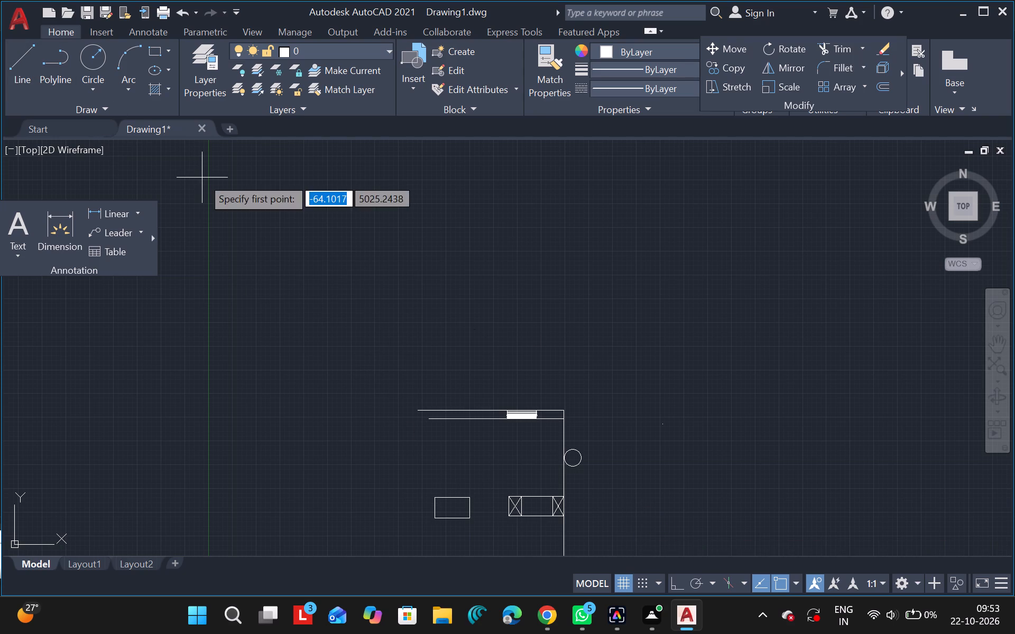
left_click(432, 499)
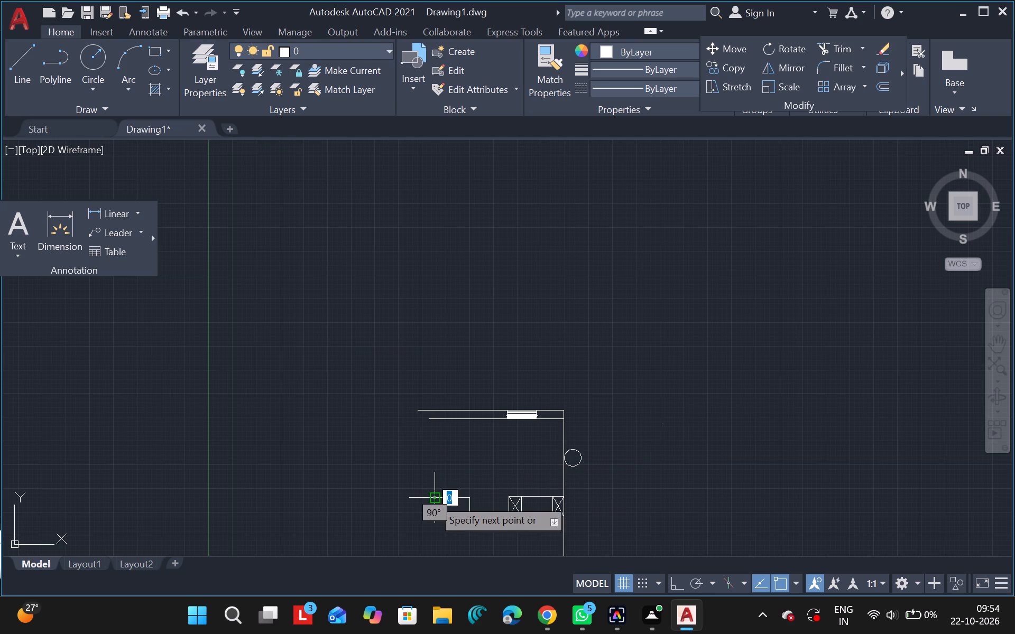
left_click_drag(432, 499, 432, 386)
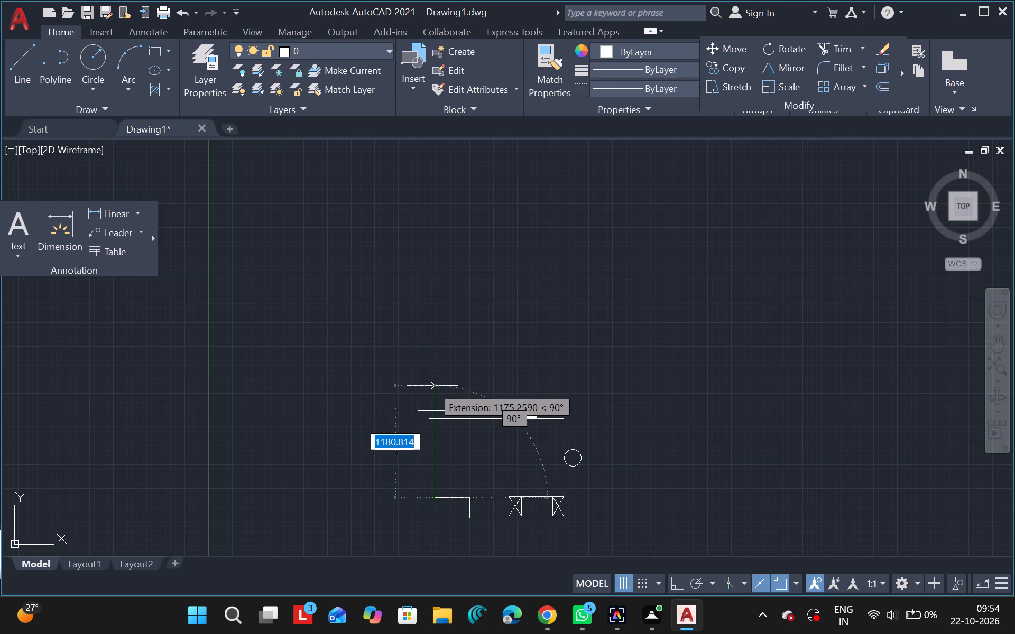
left_click_drag(432, 386, 432, 380)
left_click(432, 380)
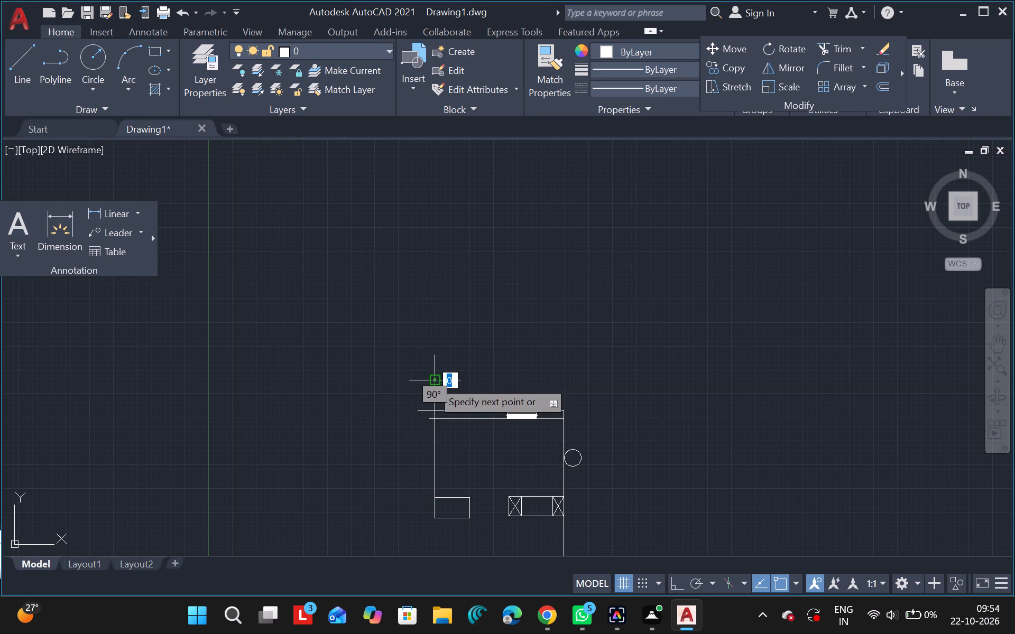
key("Escape")
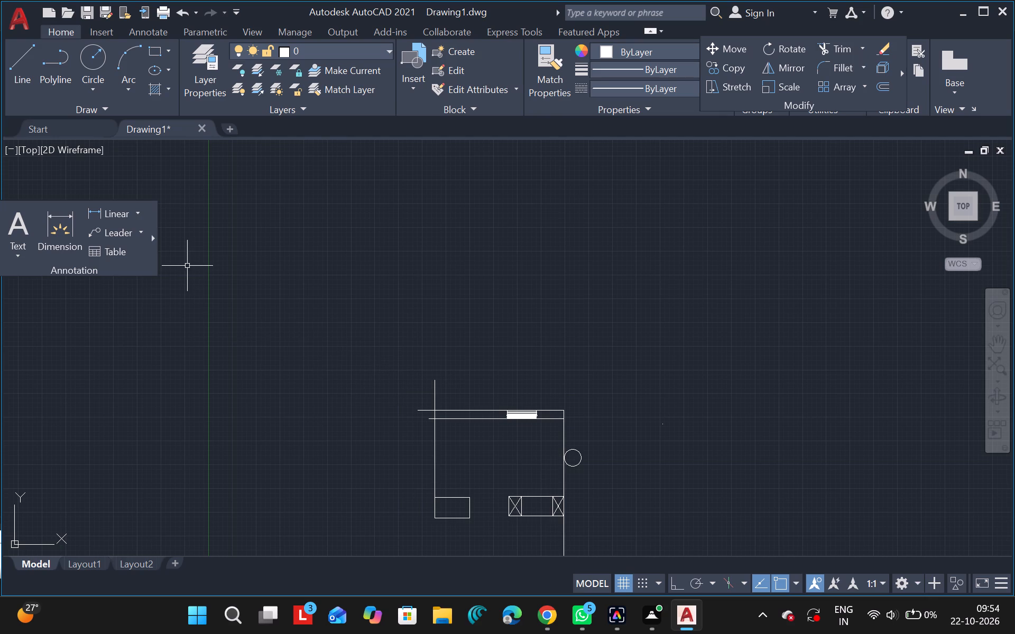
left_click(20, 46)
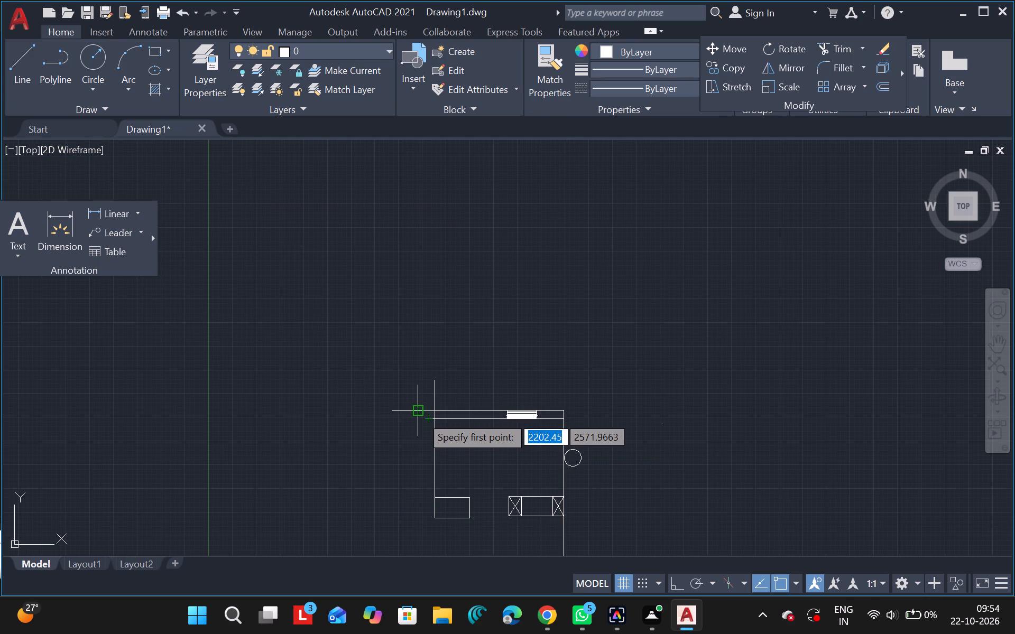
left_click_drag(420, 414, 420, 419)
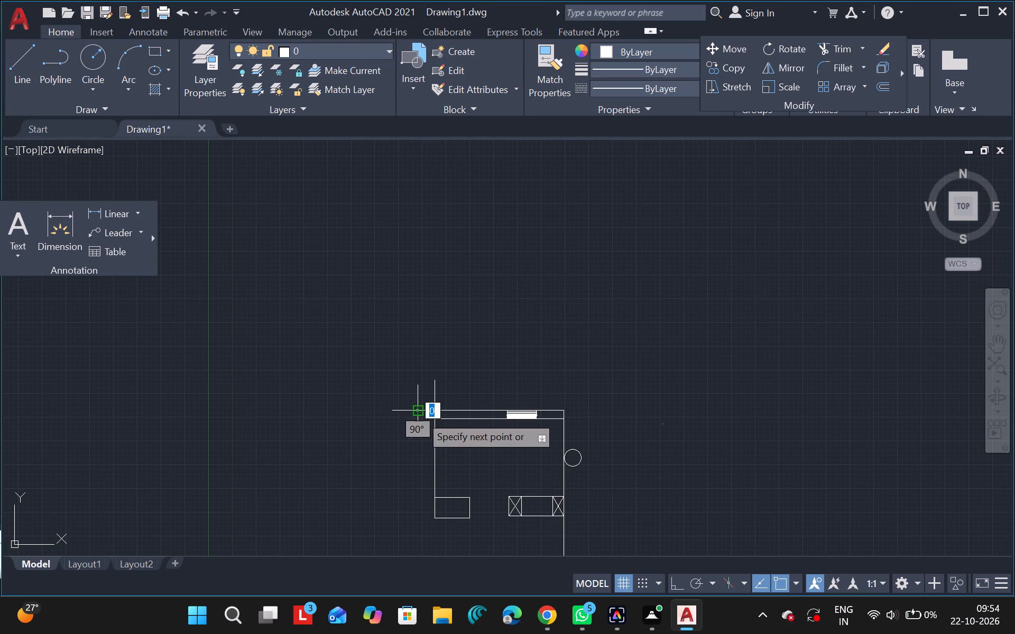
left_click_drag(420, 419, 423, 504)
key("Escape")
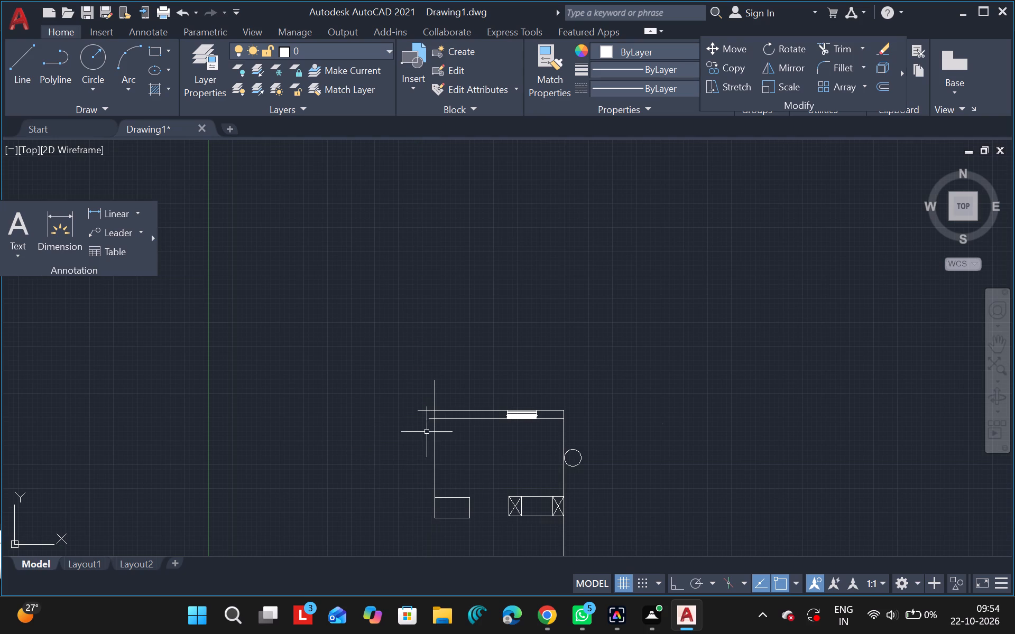
Trim the overhanging ends of both top band lines and of the new vertical line to form a clean corner.
type("tr")
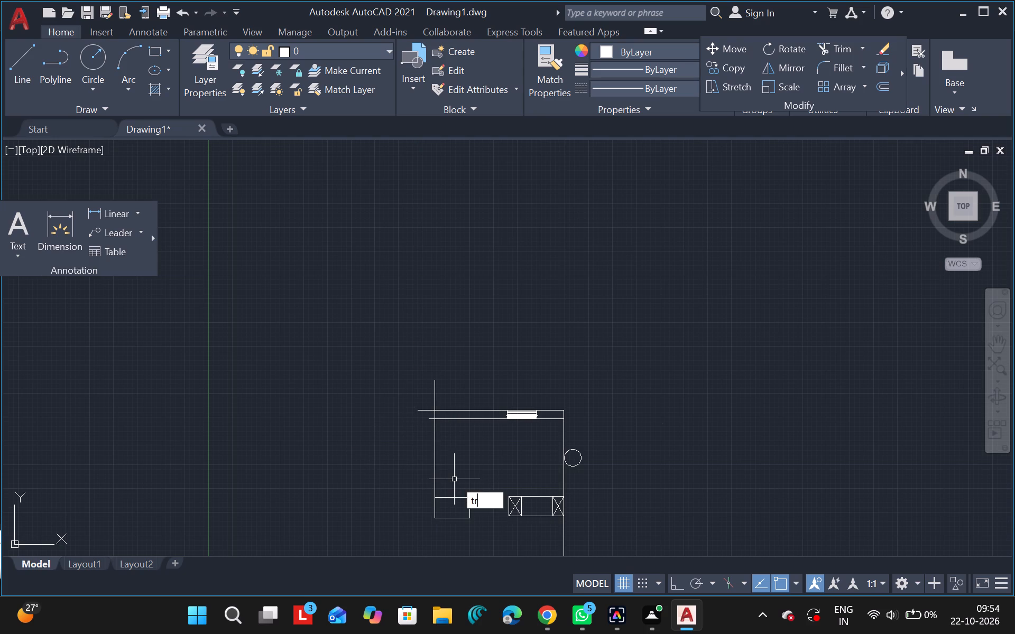
left_click(510, 512)
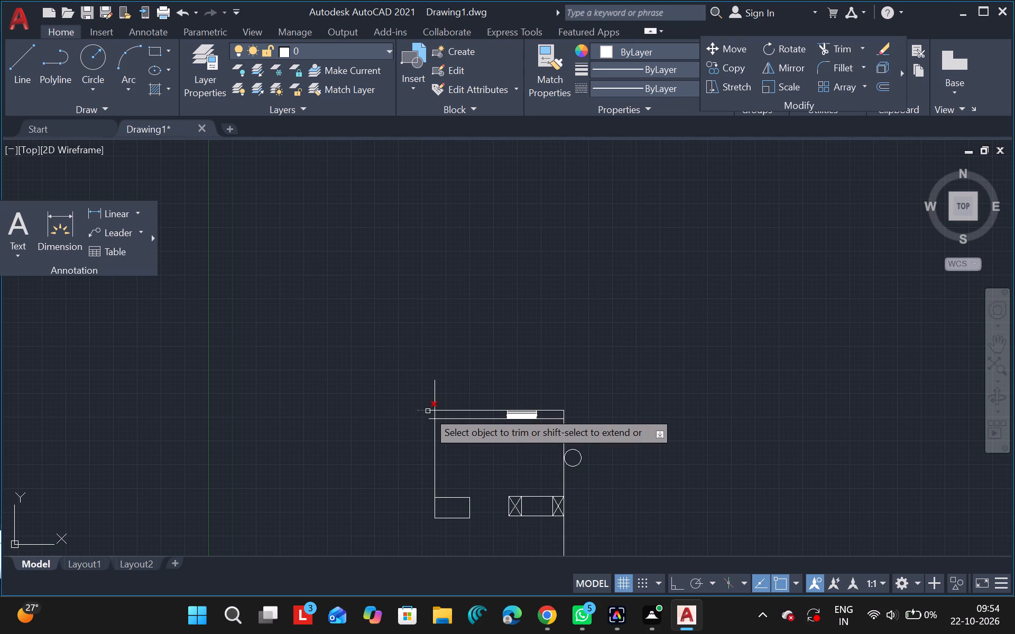
left_click_drag(428, 411, 418, 409)
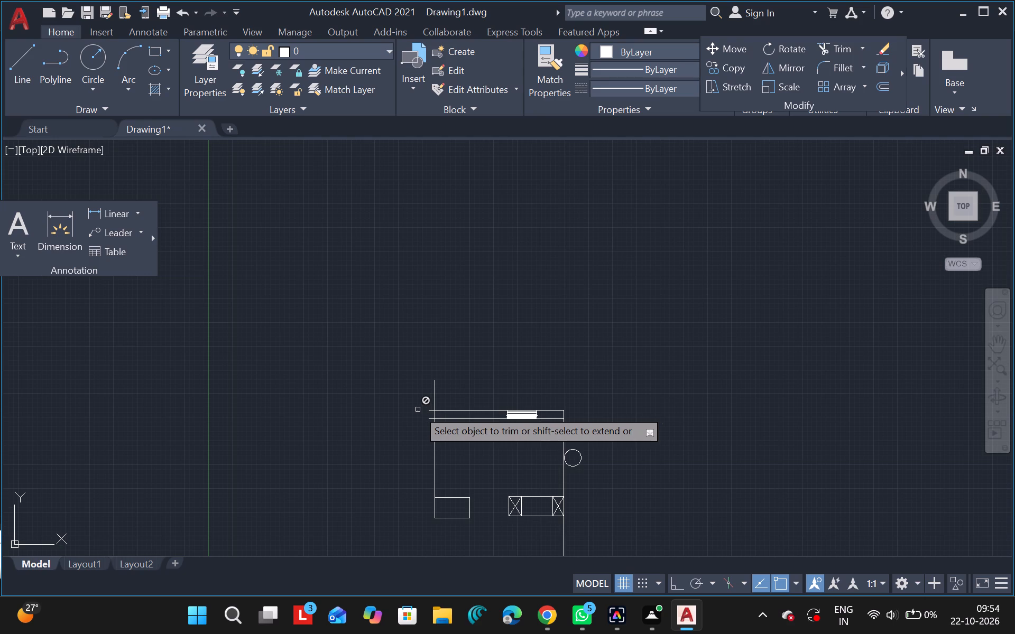
left_click(418, 409)
left_click_drag(428, 410, 417, 409)
left_click(417, 409)
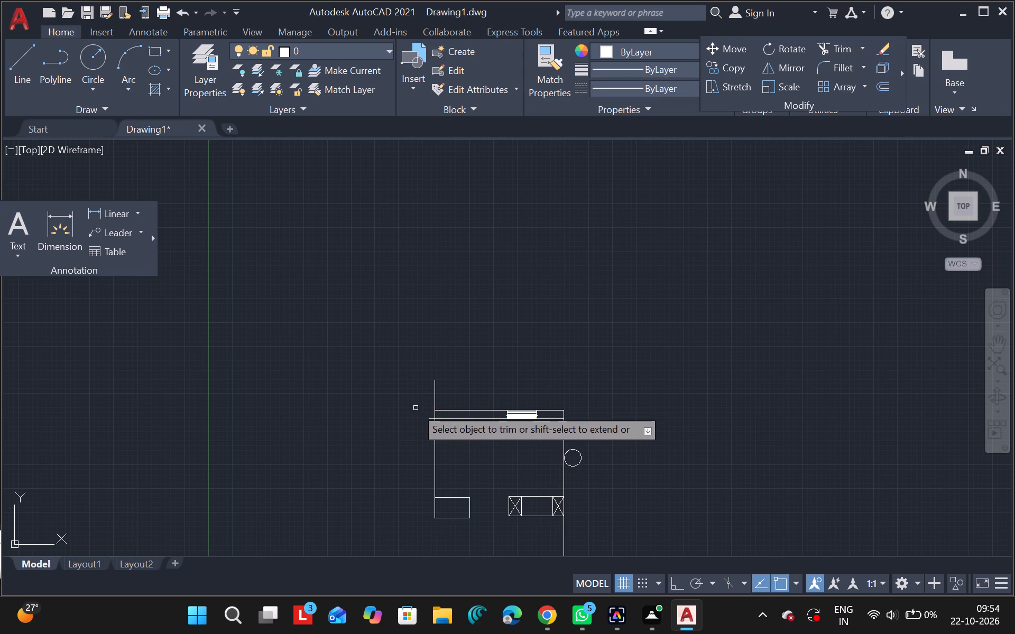
left_click(416, 408)
left_click(420, 416)
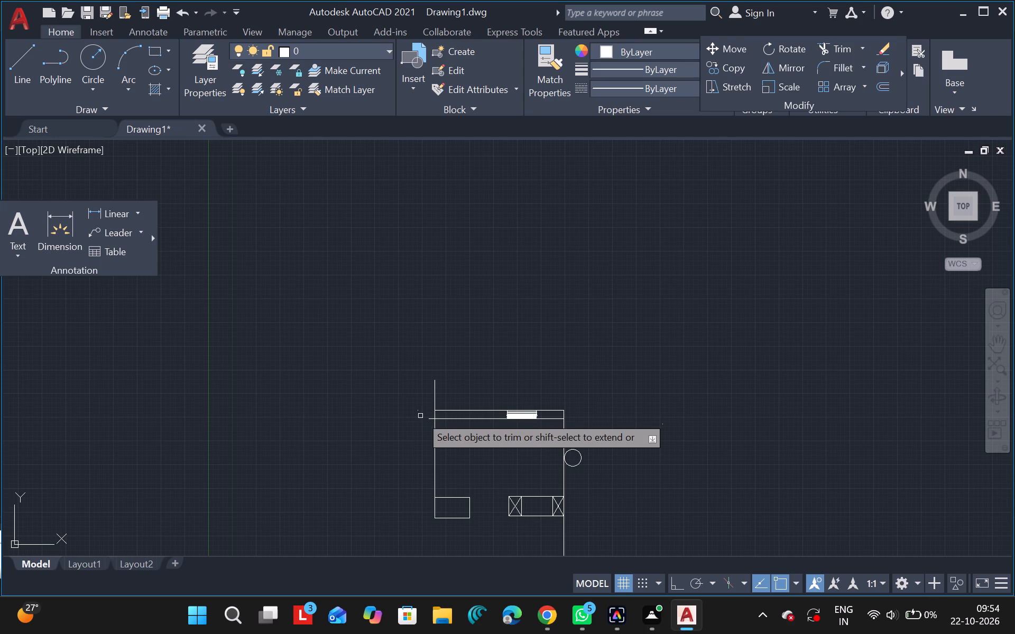
left_click_drag(410, 405, 427, 420)
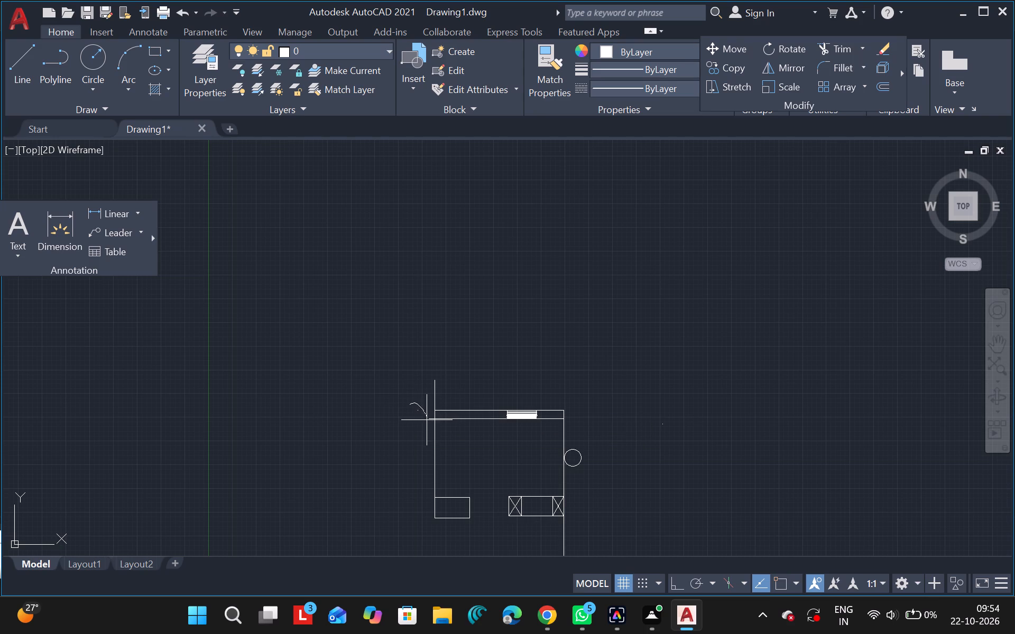
left_click_drag(427, 420, 417, 411)
left_click(417, 411)
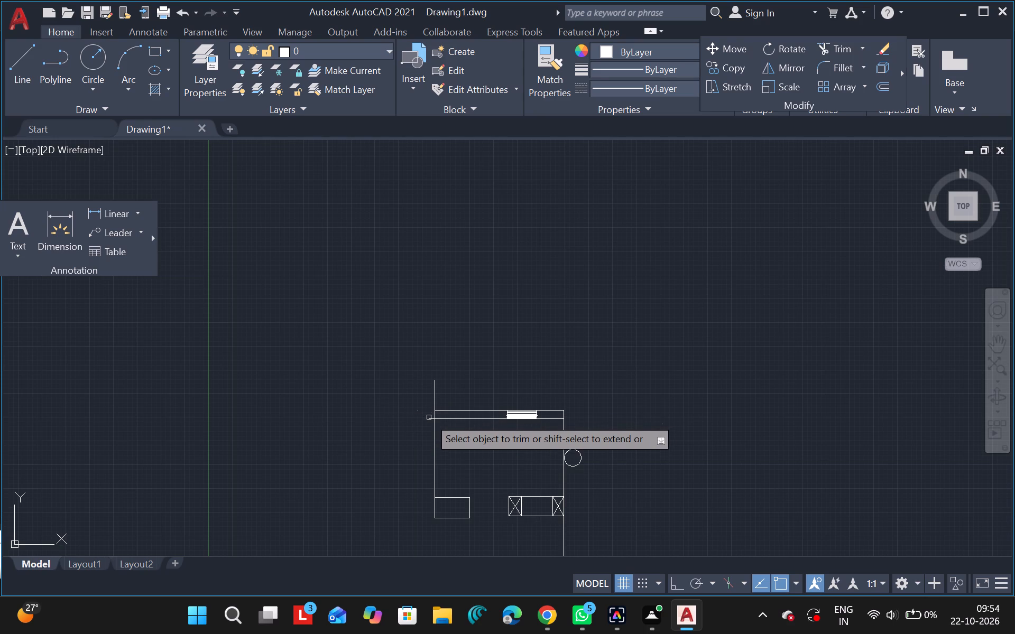
left_click(429, 418)
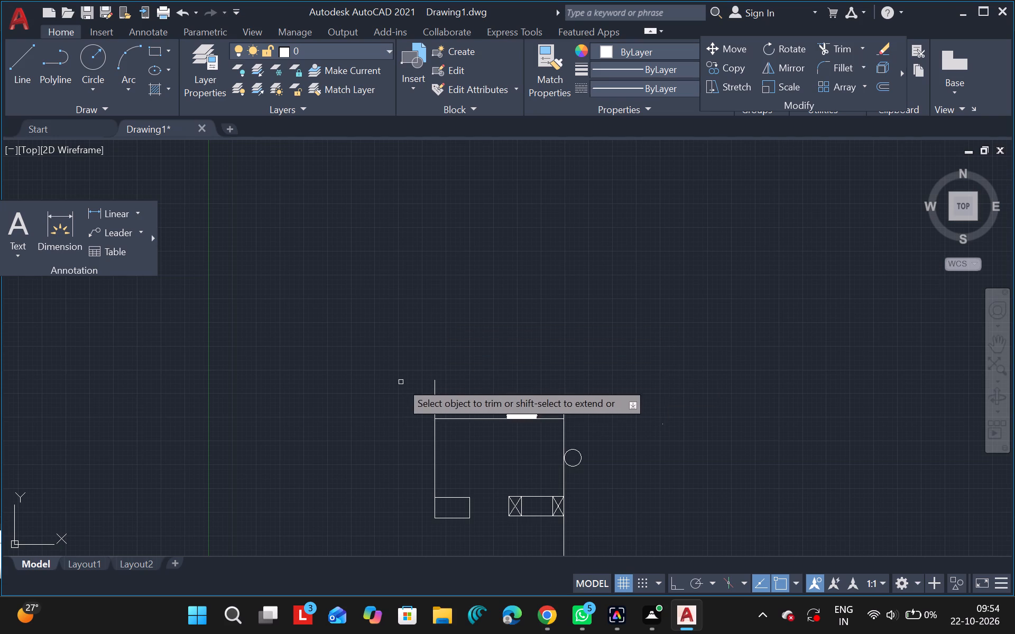
left_click(436, 397)
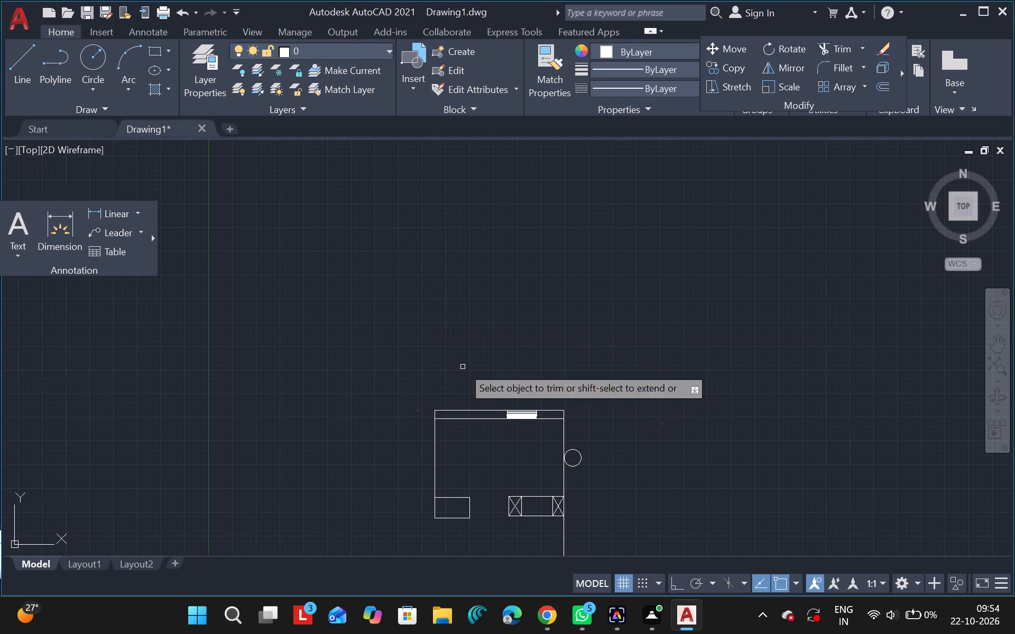
Delete the tiny stray remnant left outside the trimmed corner, level with the band's upper line.
scroll(412, 413, "up", 3, "ctrl")
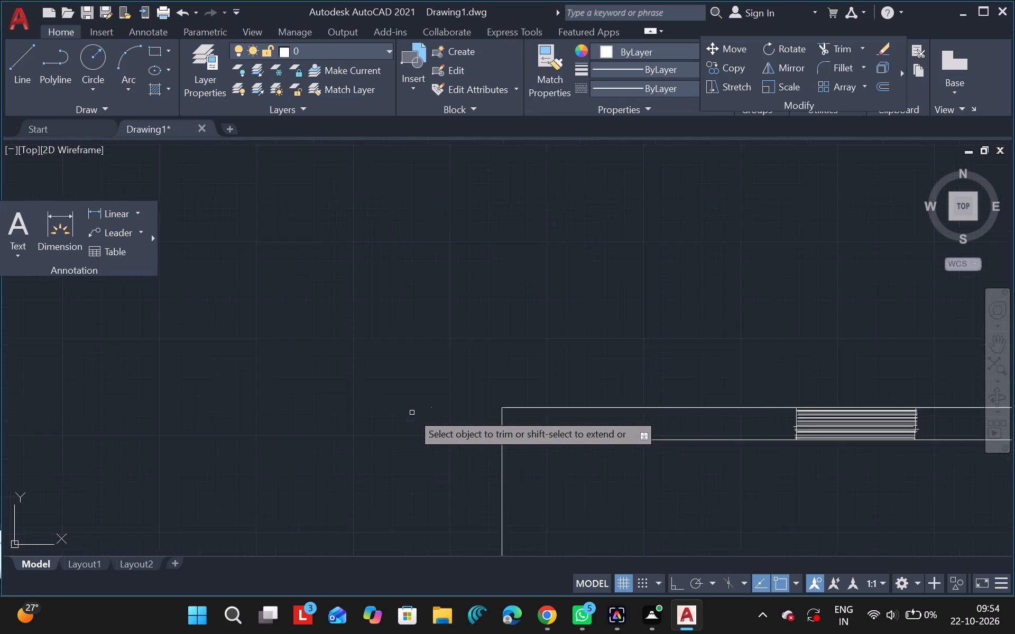
scroll(412, 413, "up", 2, "ctrl")
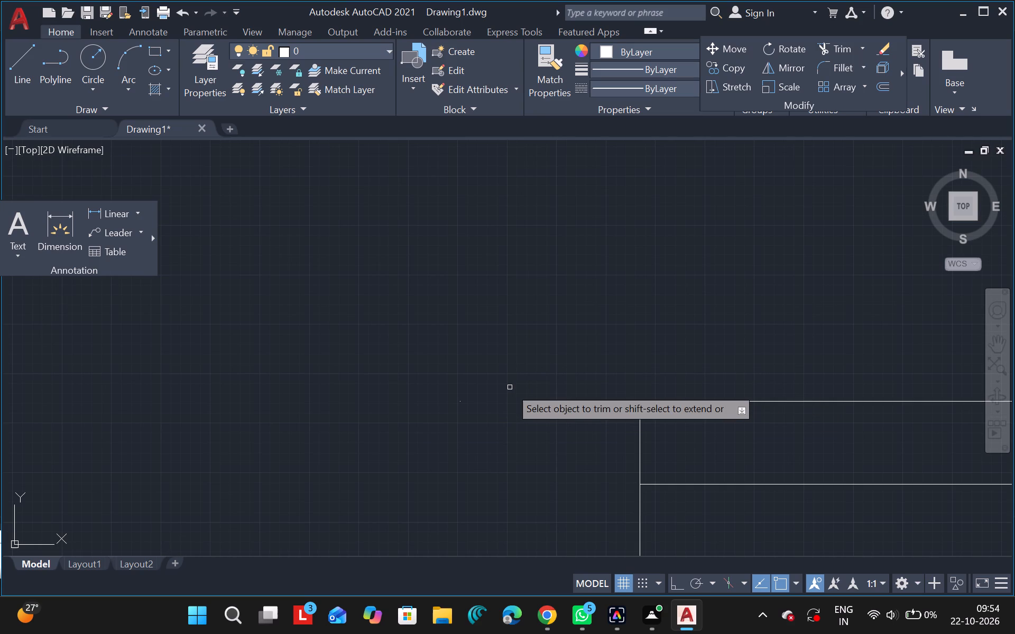
key("Escape")
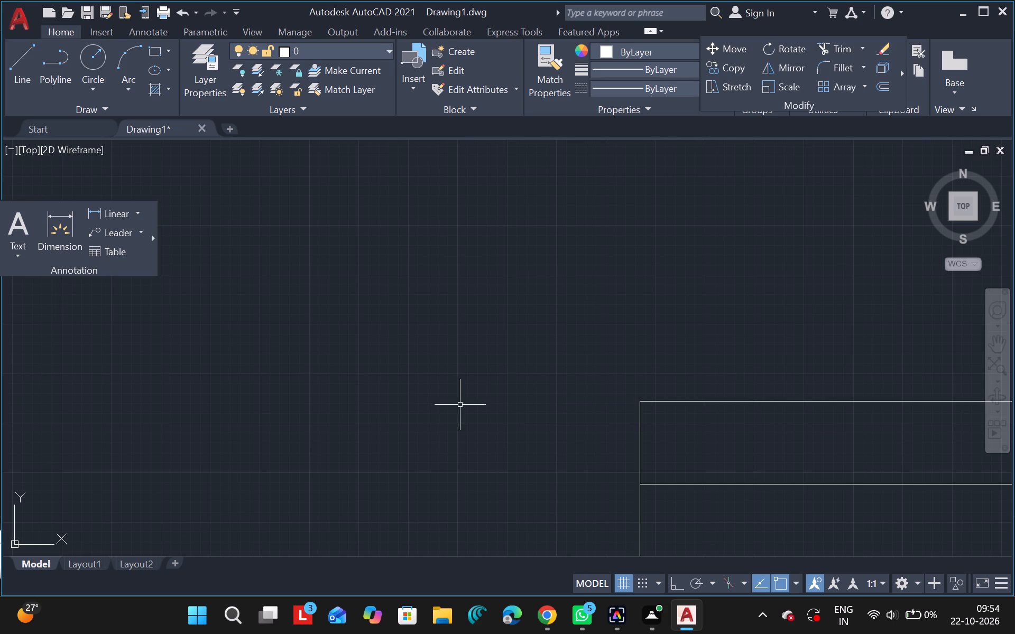
left_click(458, 402)
key("Delete")
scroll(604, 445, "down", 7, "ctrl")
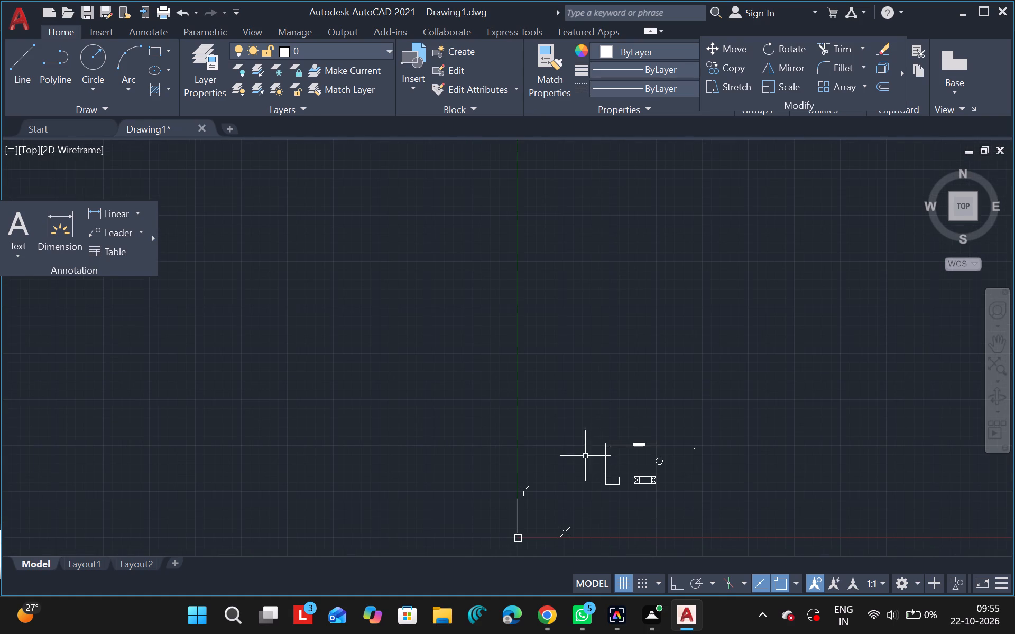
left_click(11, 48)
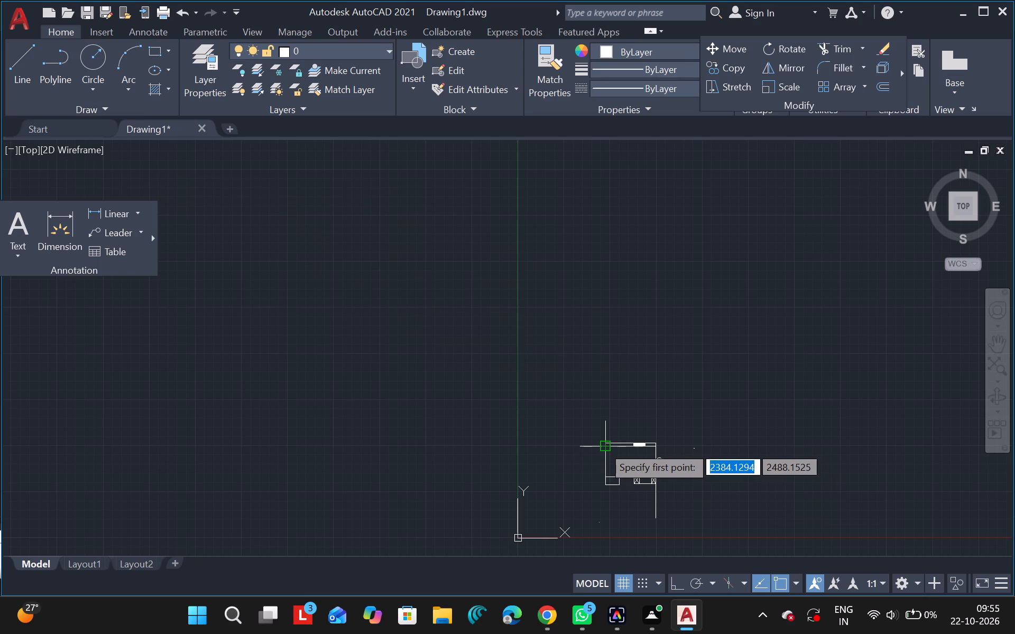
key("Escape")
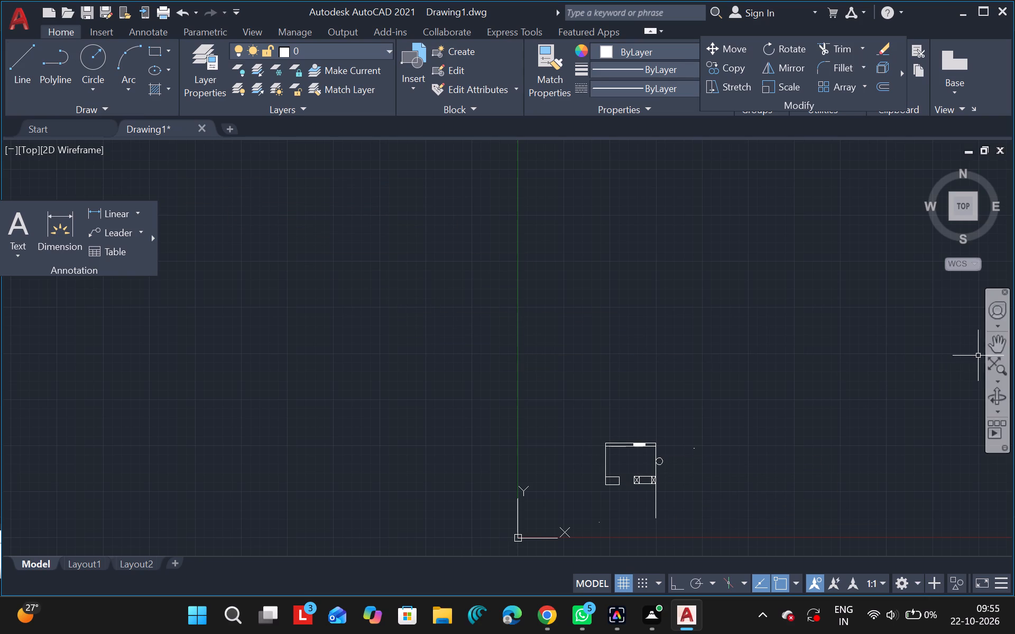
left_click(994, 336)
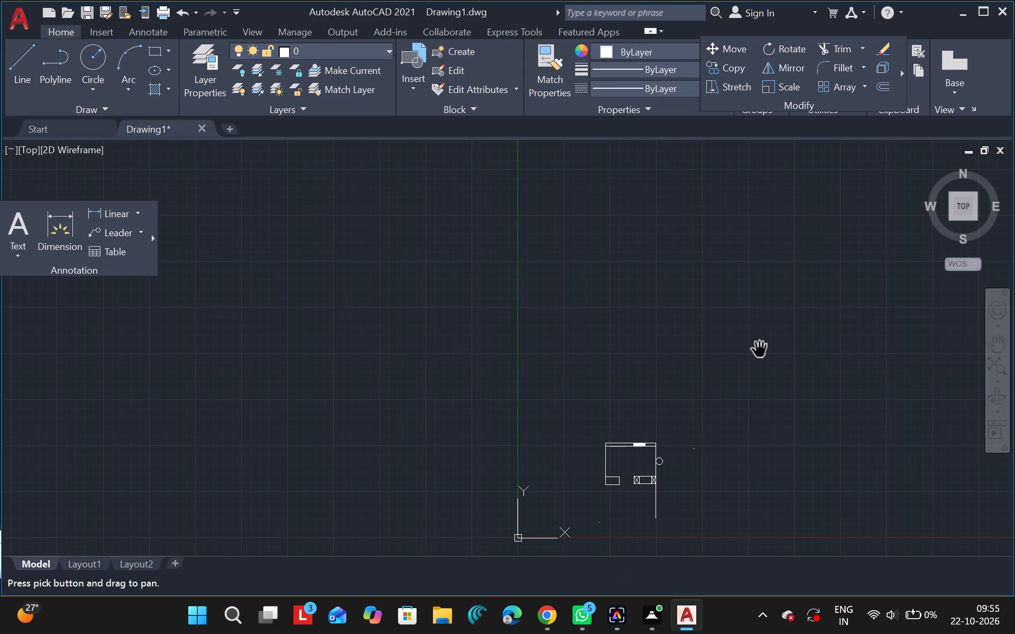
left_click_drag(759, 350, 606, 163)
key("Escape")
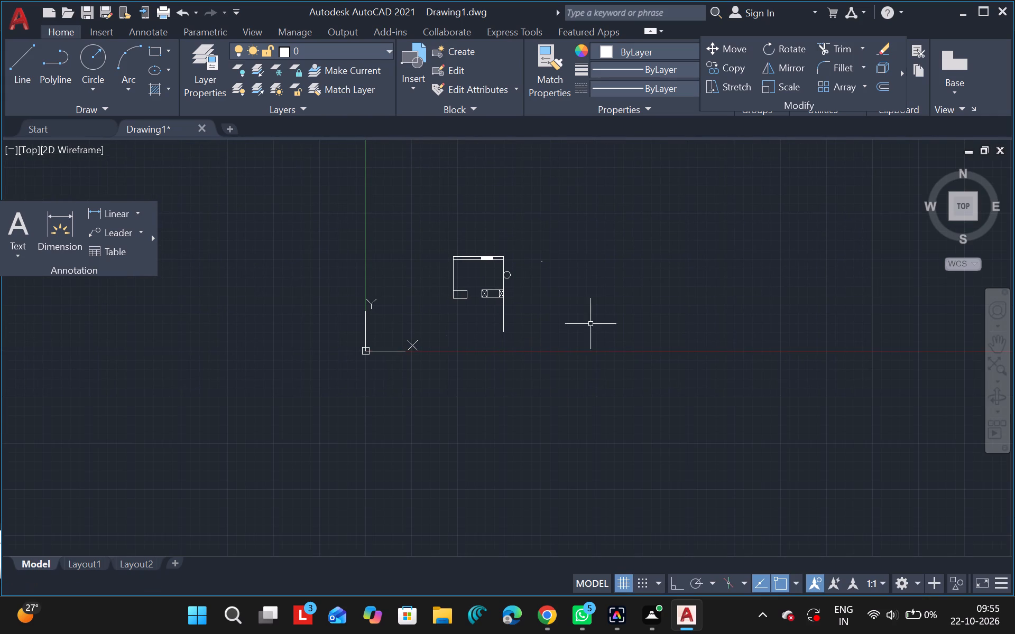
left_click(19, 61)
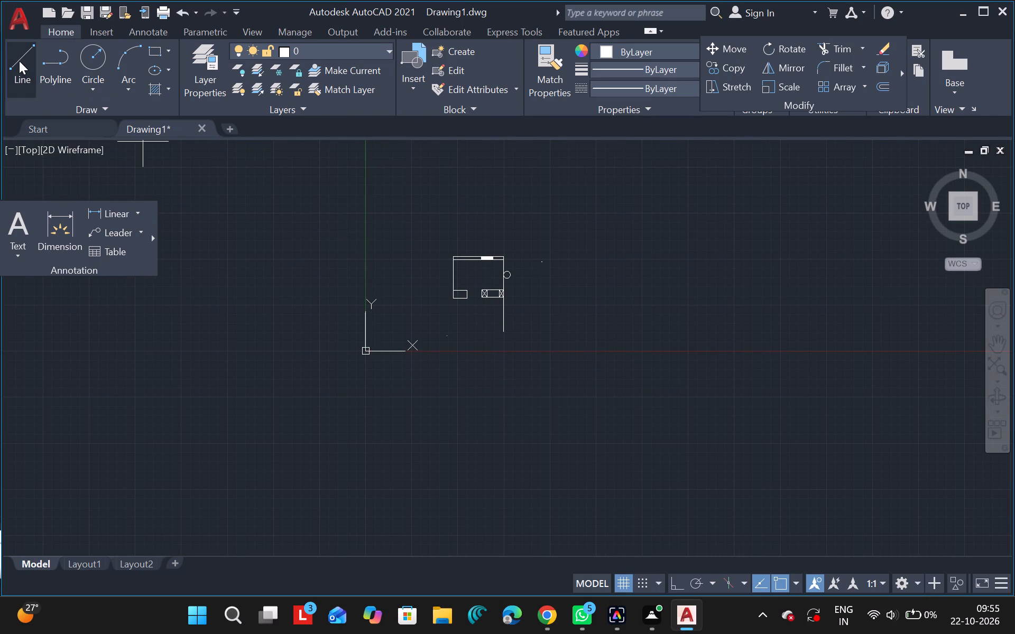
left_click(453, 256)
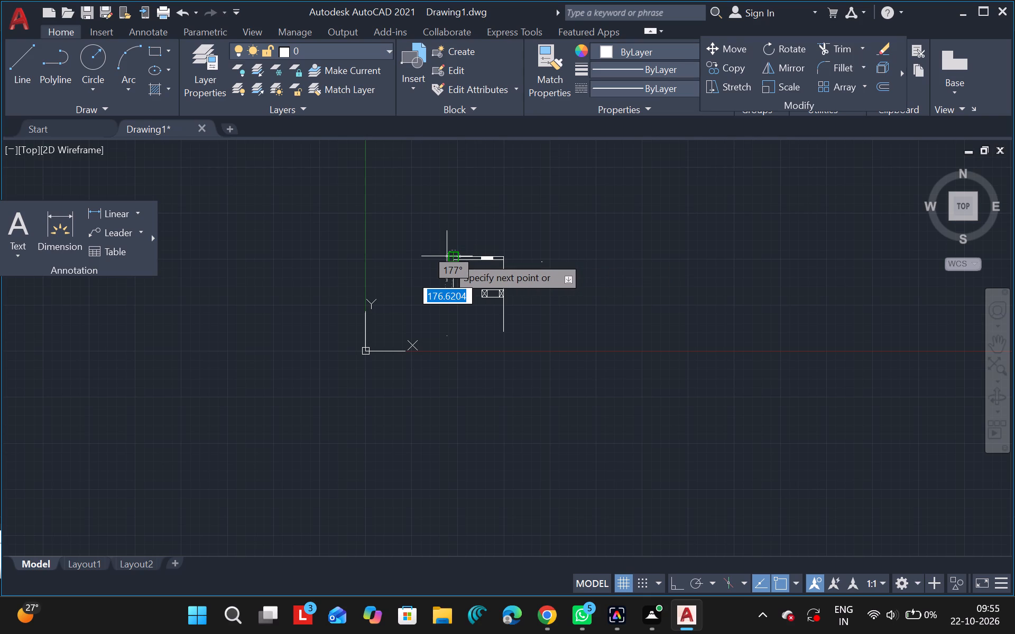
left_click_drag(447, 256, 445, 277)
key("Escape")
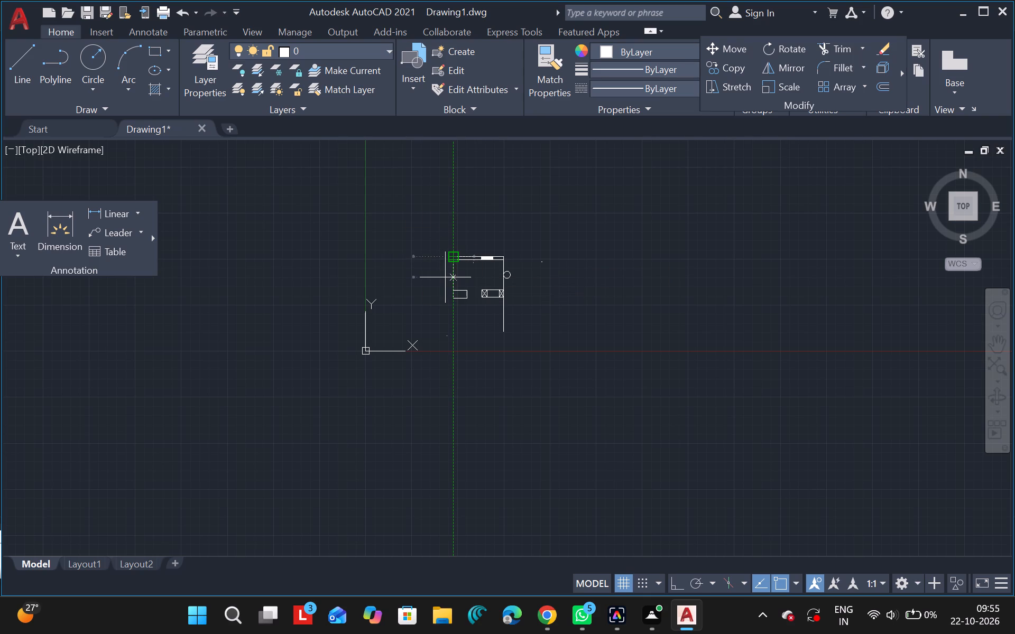
Draw a short outward line from the top band's outer corner beside the plain rectangle, continuing about 1133 units down, level with that rectangle's lower edge.
left_click(24, 49)
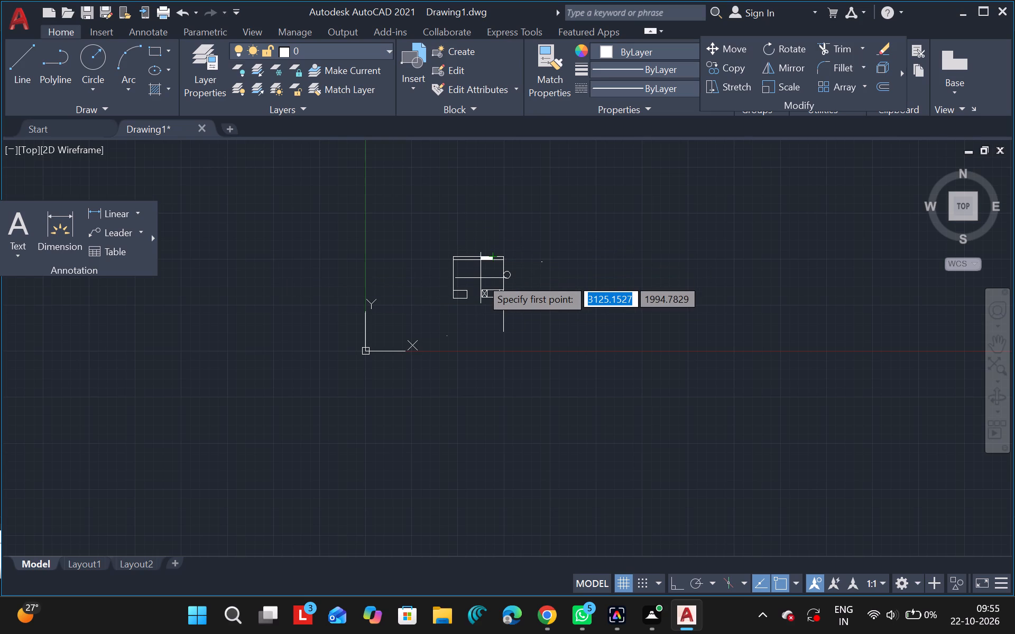
scroll(481, 278, "up", 4, "ctrl")
scroll(463, 281, "down", 2, "ctrl")
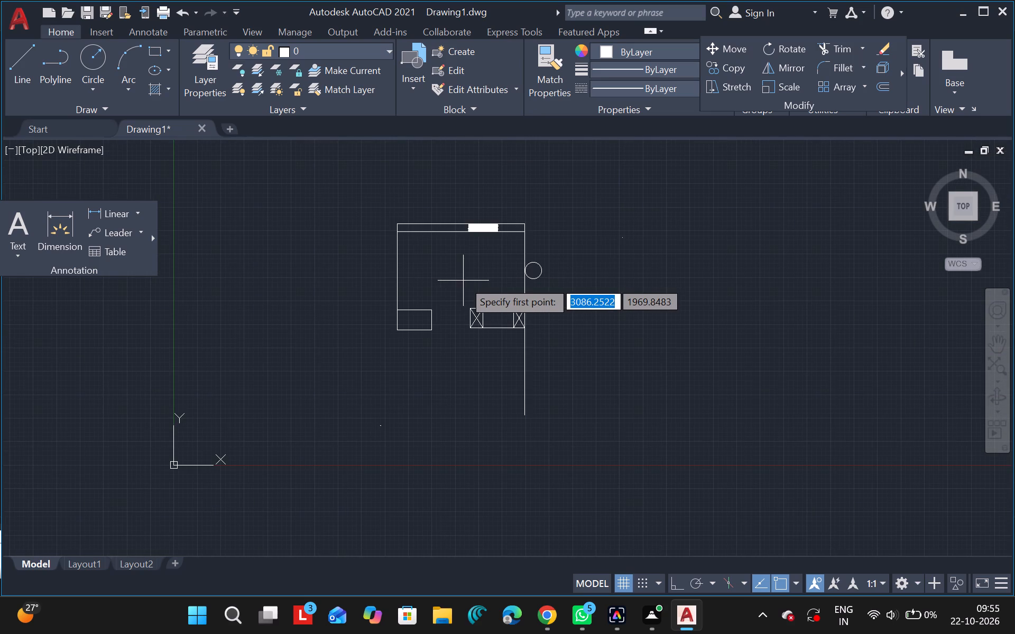
left_click_drag(396, 222, 391, 222)
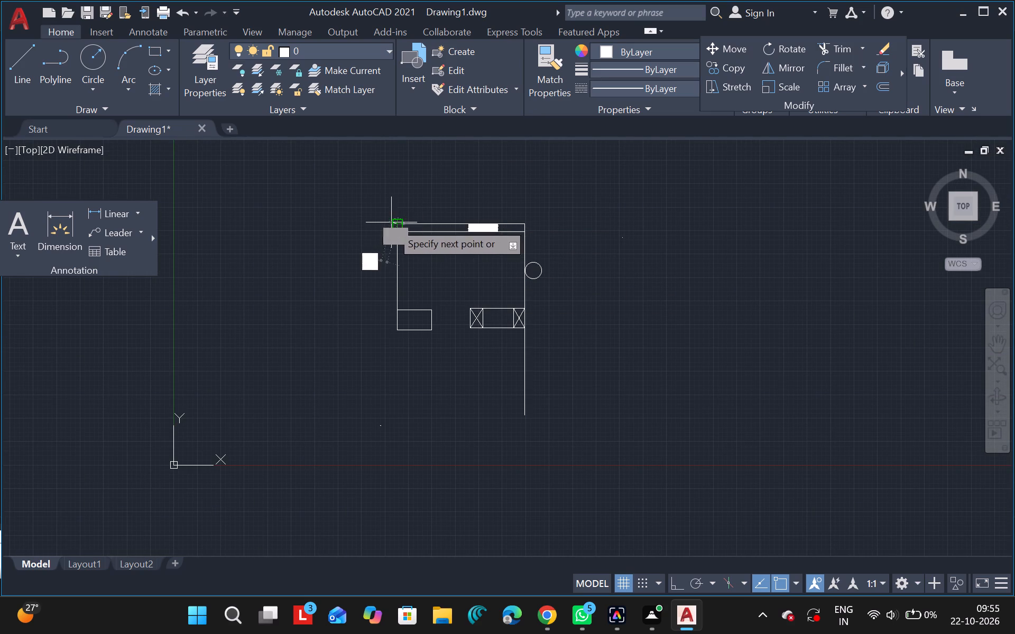
left_click_drag(391, 222, 389, 222)
left_click_drag(389, 222, 386, 259)
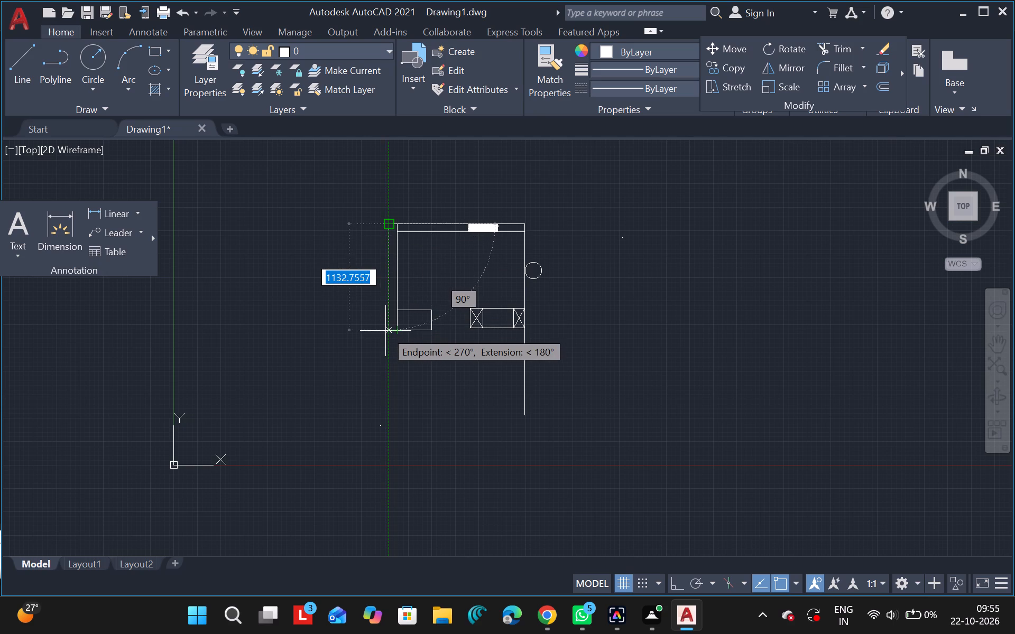
left_click(385, 331)
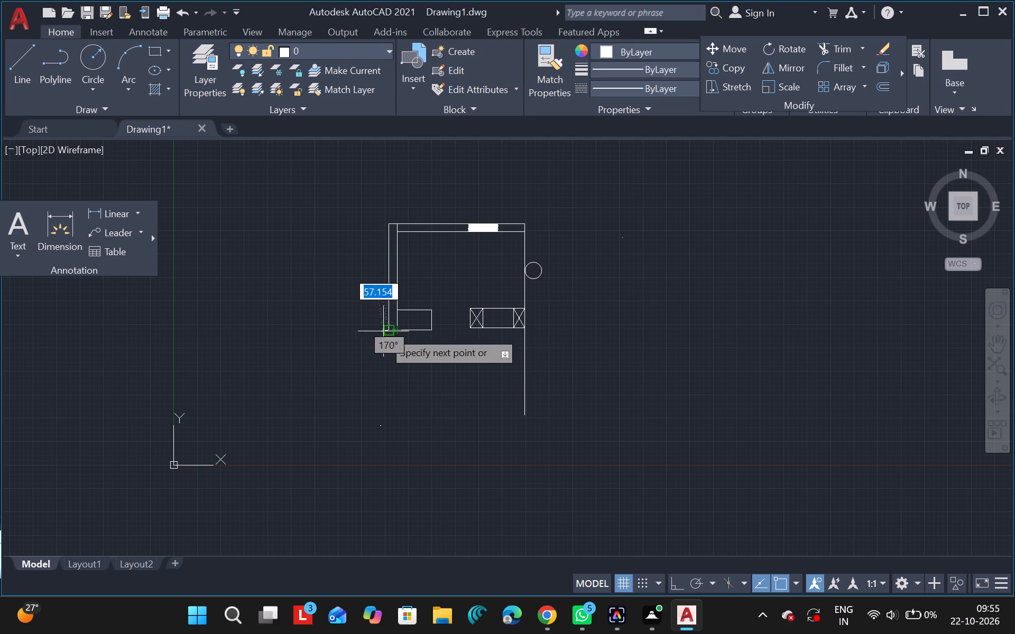
key("Escape")
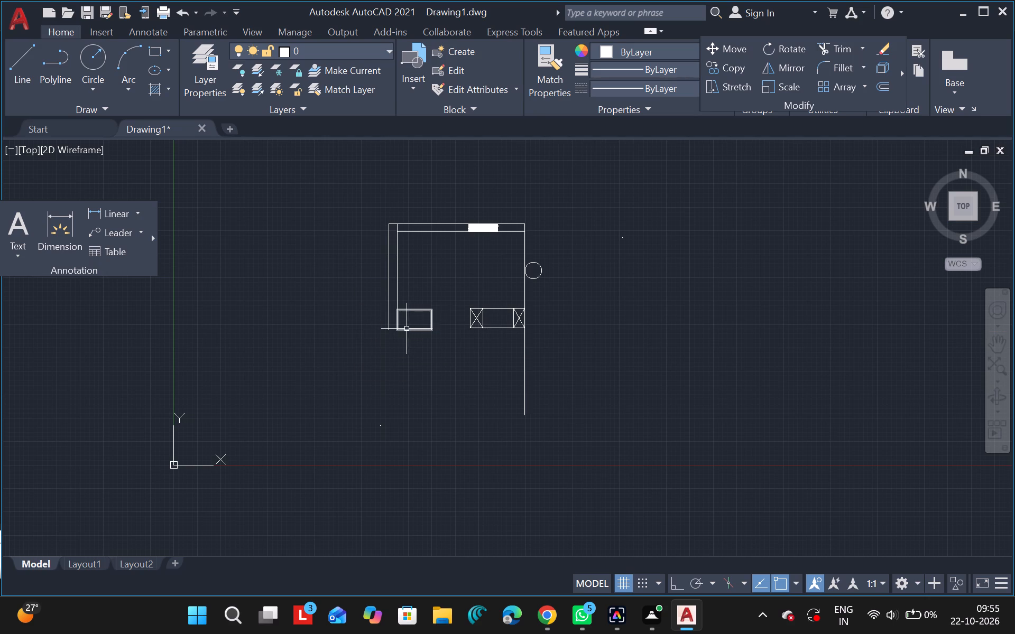
Draw an L-shaped line over the plain rectangle, about 179 units inward across its outer side and about 137 units down past its lower edge.
scroll(411, 326, "up", 5, "ctrl")
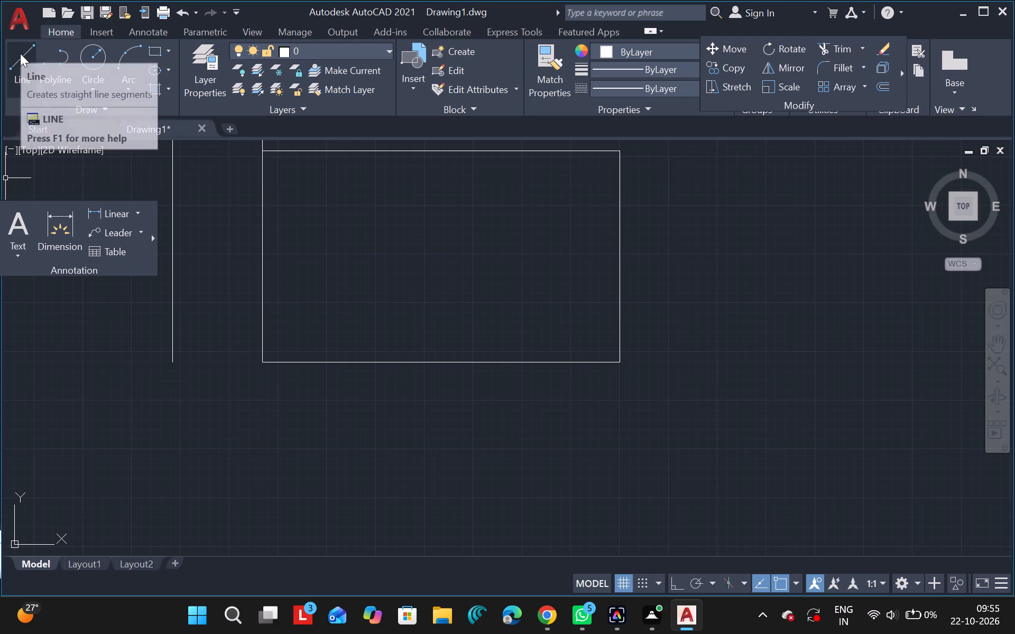
left_click(95, 216)
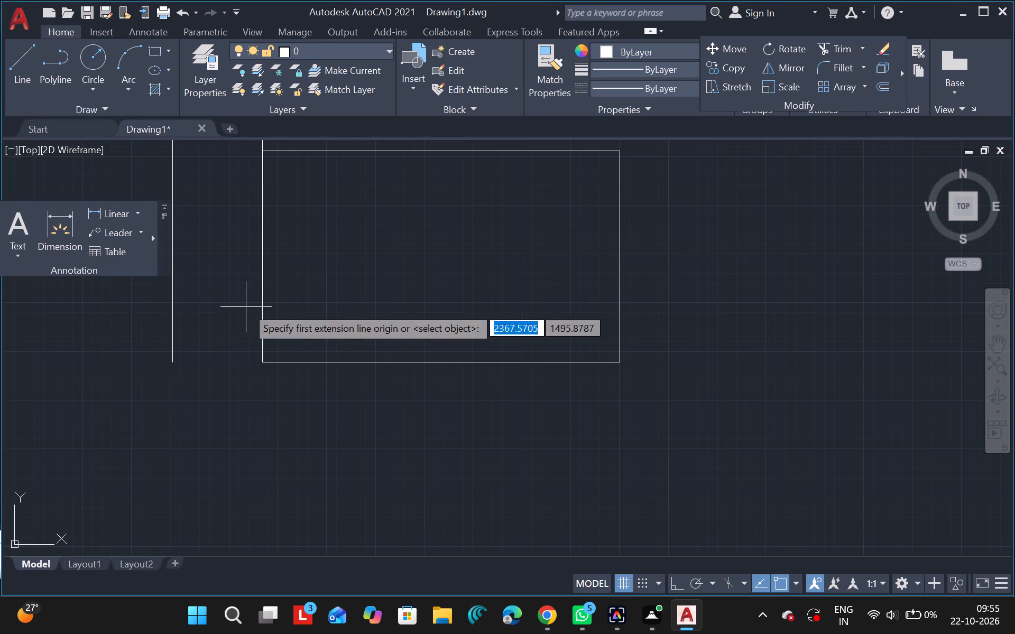
left_click(10, 77)
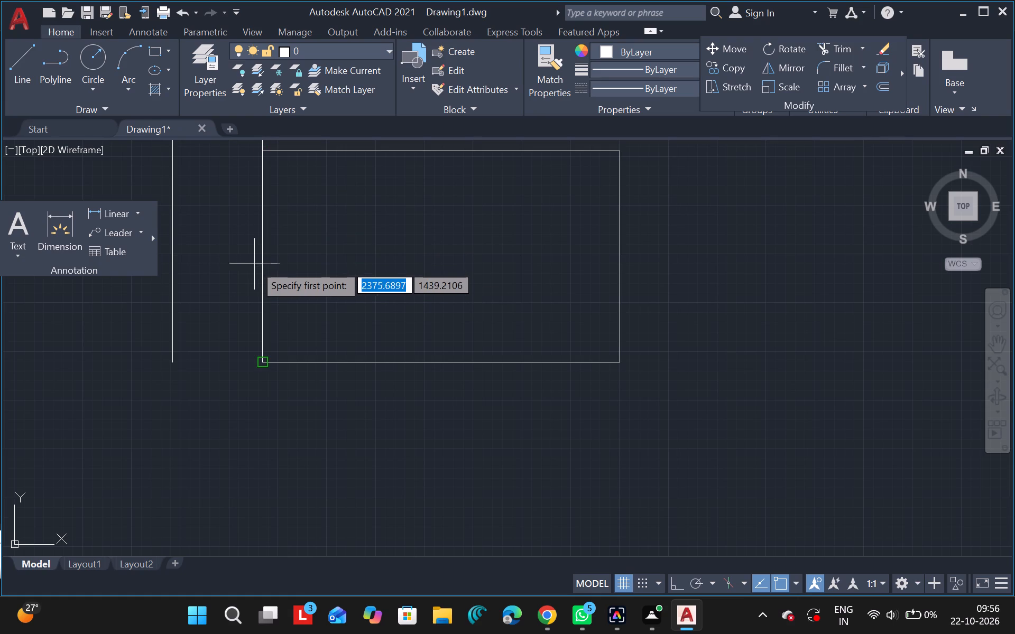
left_click_drag(242, 251, 414, 251)
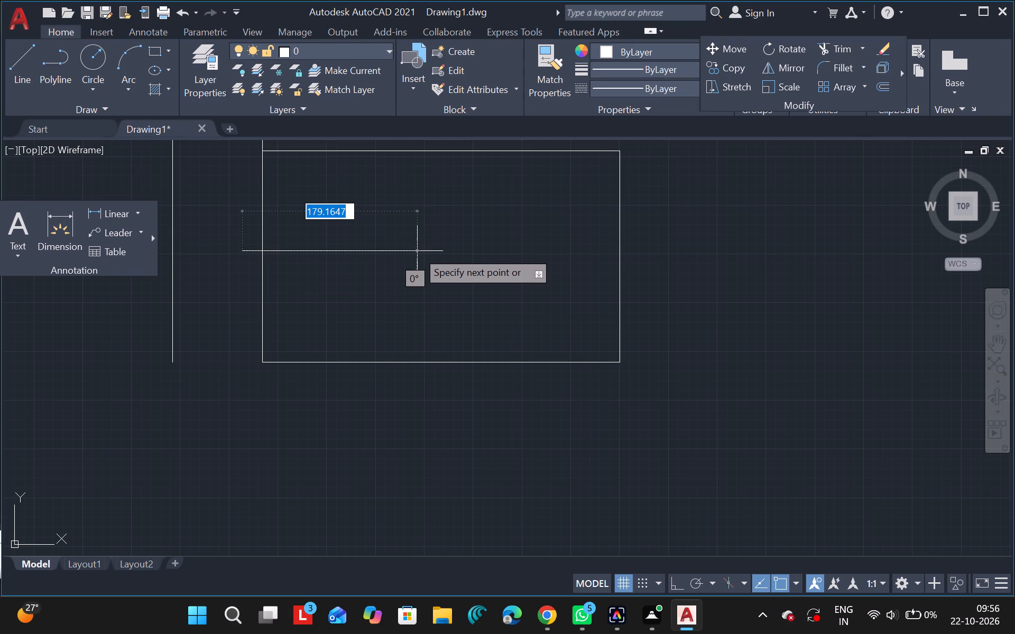
left_click(417, 251)
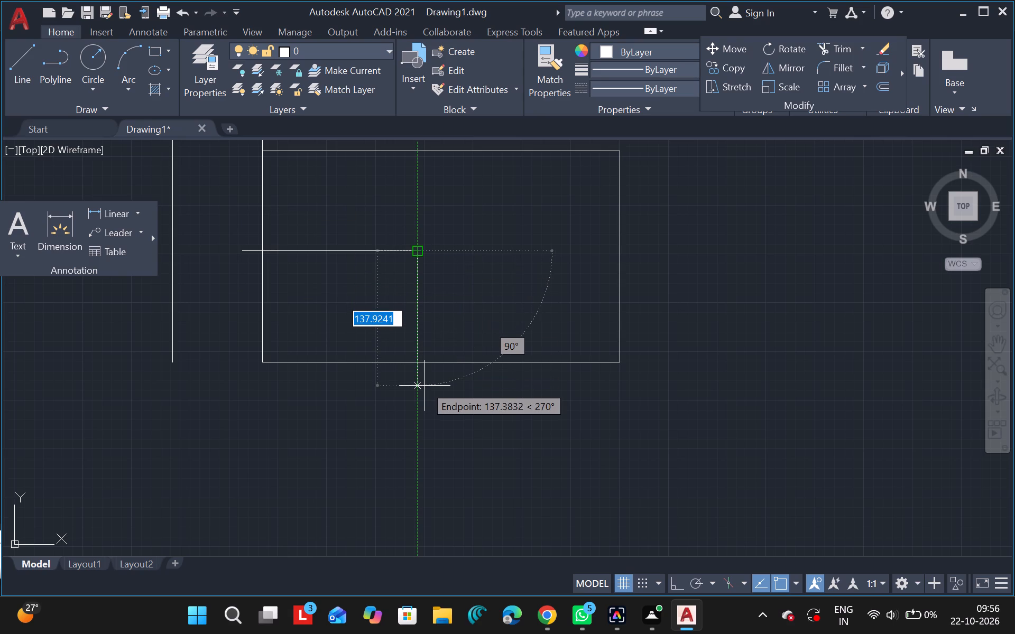
left_click(425, 386)
key("Escape")
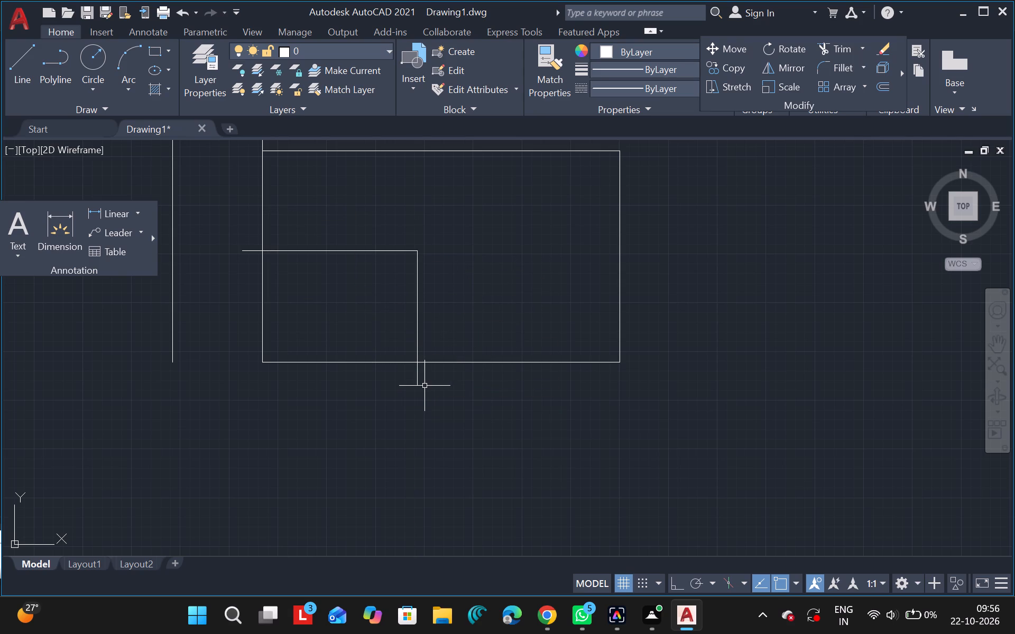
Draw a thin band along the crossed-end rectangle's upper edge with connected lines, about 583 units long and 48 units high, ending at the side line.
scroll(481, 247, "down", 3, "ctrl")
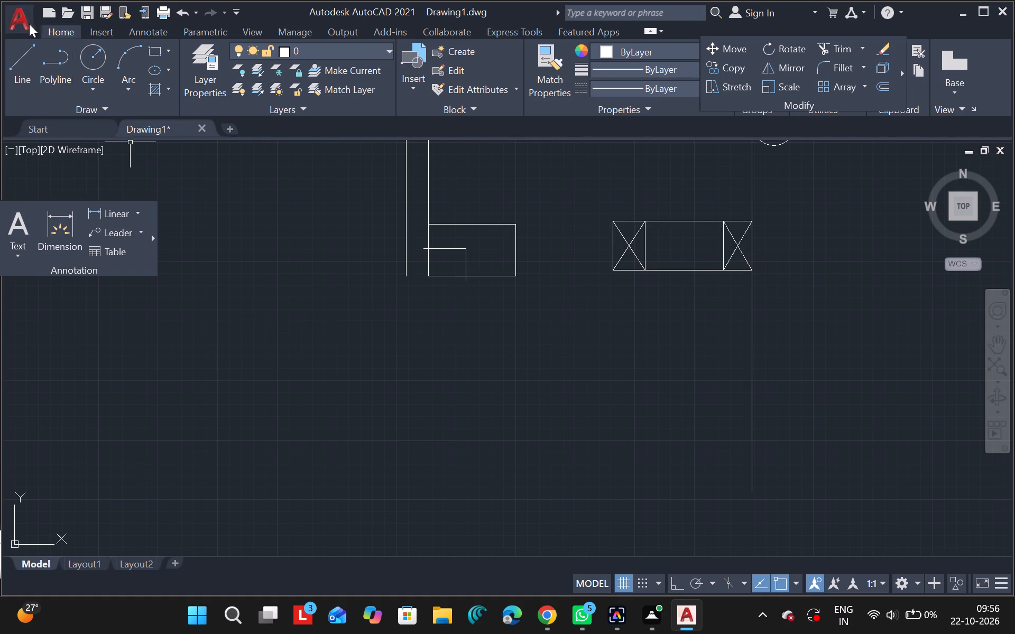
left_click(678, 220)
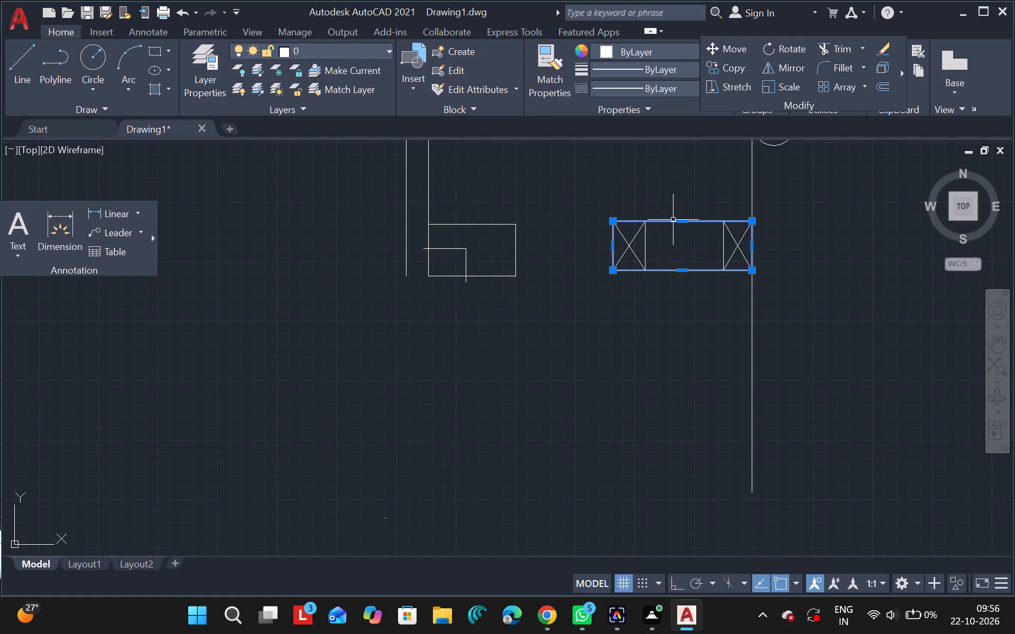
key("Escape")
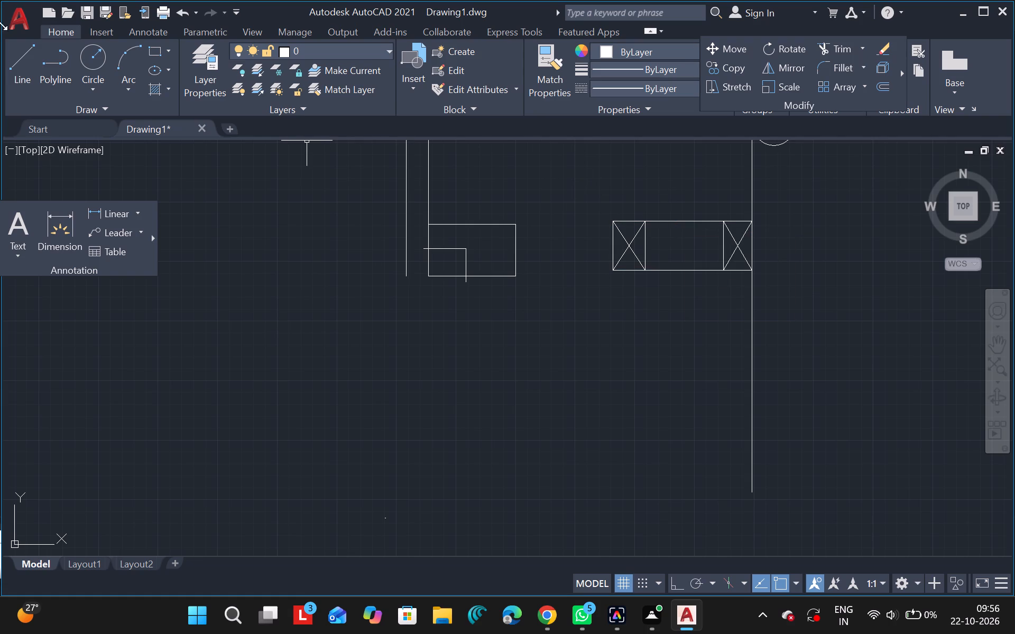
left_click(16, 69)
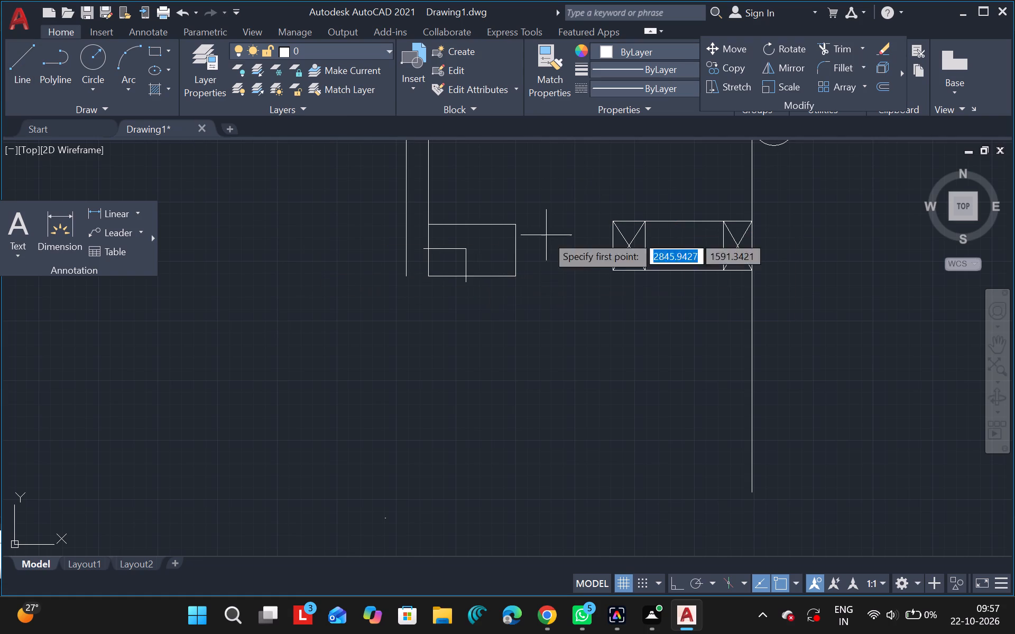
left_click_drag(611, 222, 612, 220)
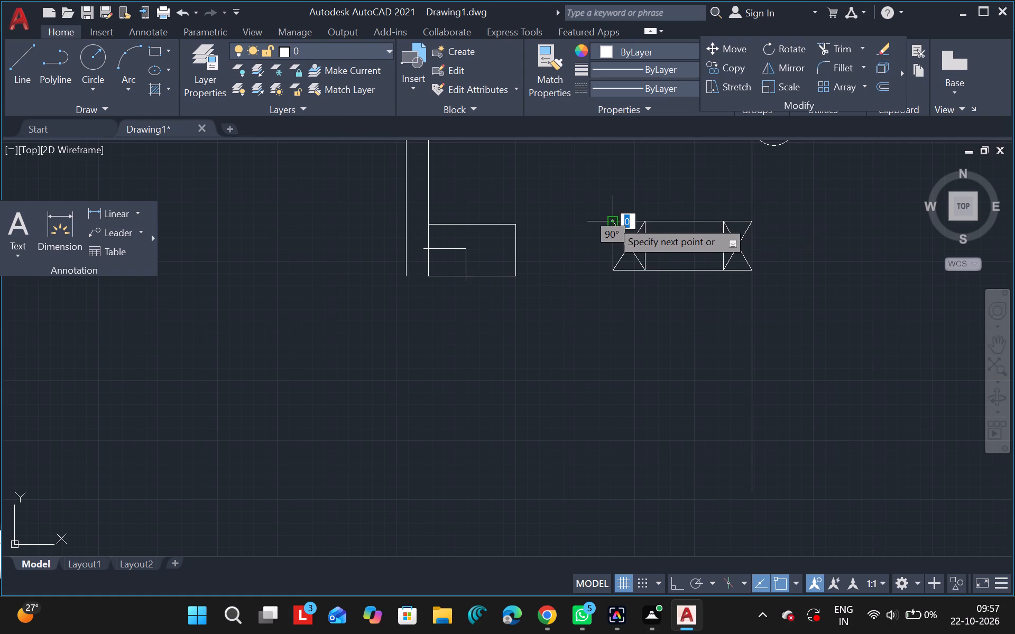
left_click_drag(612, 220, 612, 210)
left_click_drag(612, 210, 662, 208)
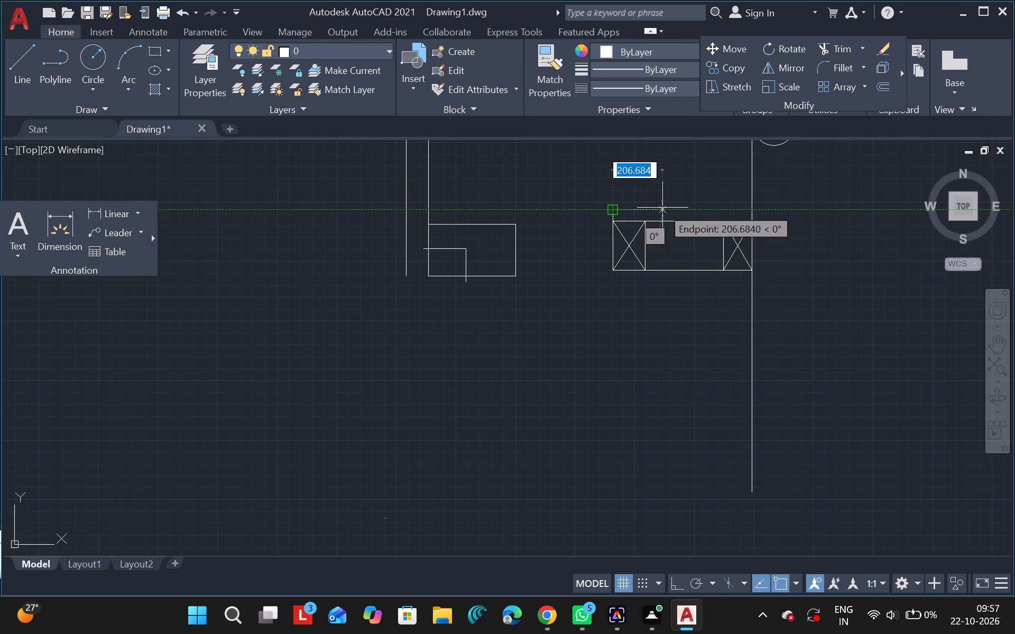
left_click(751, 211)
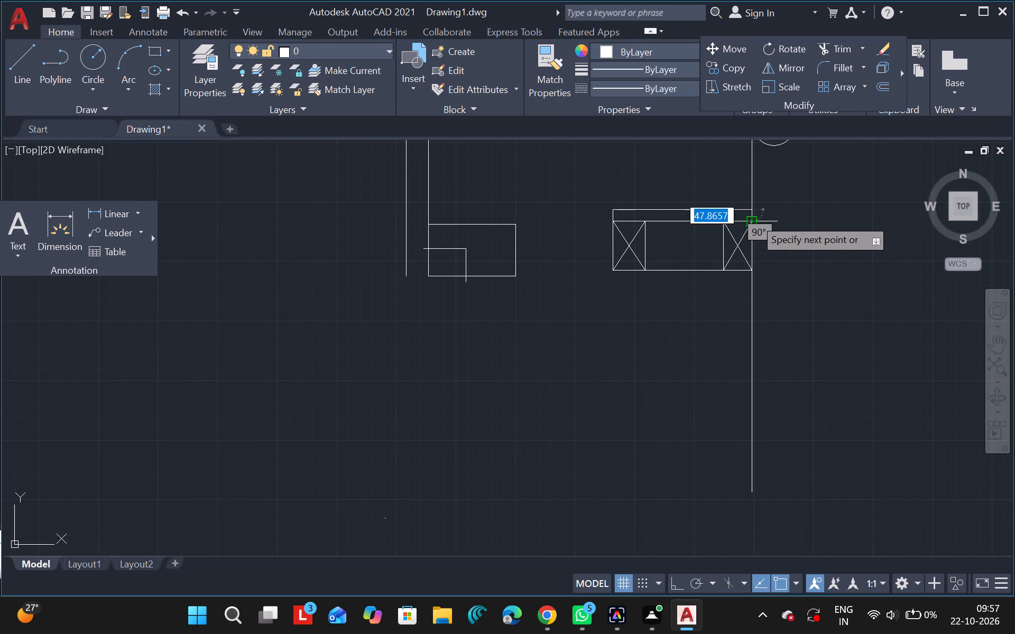
left_click(754, 220)
key("Escape")
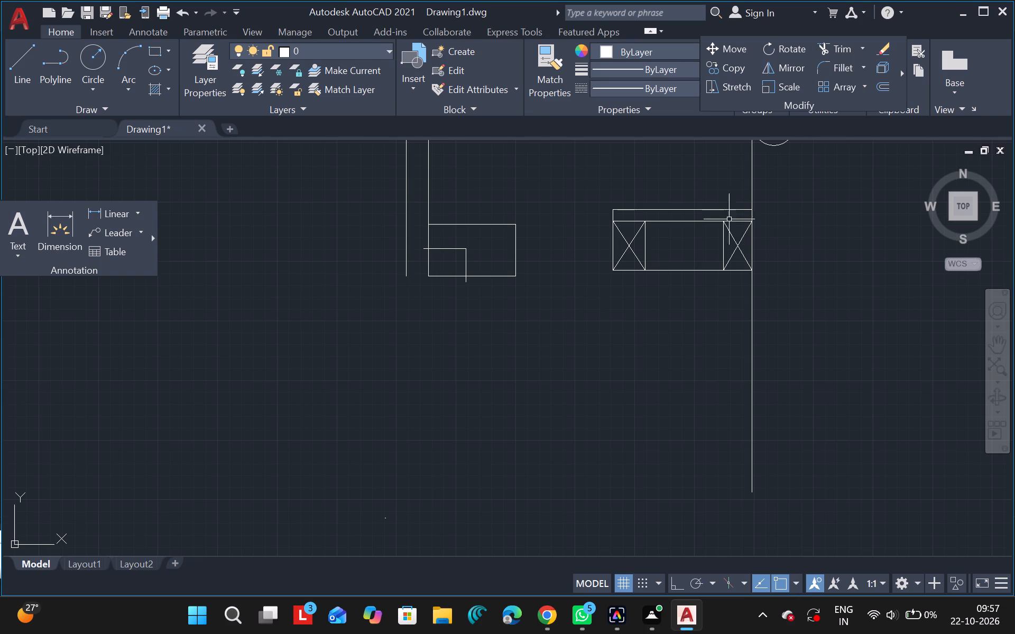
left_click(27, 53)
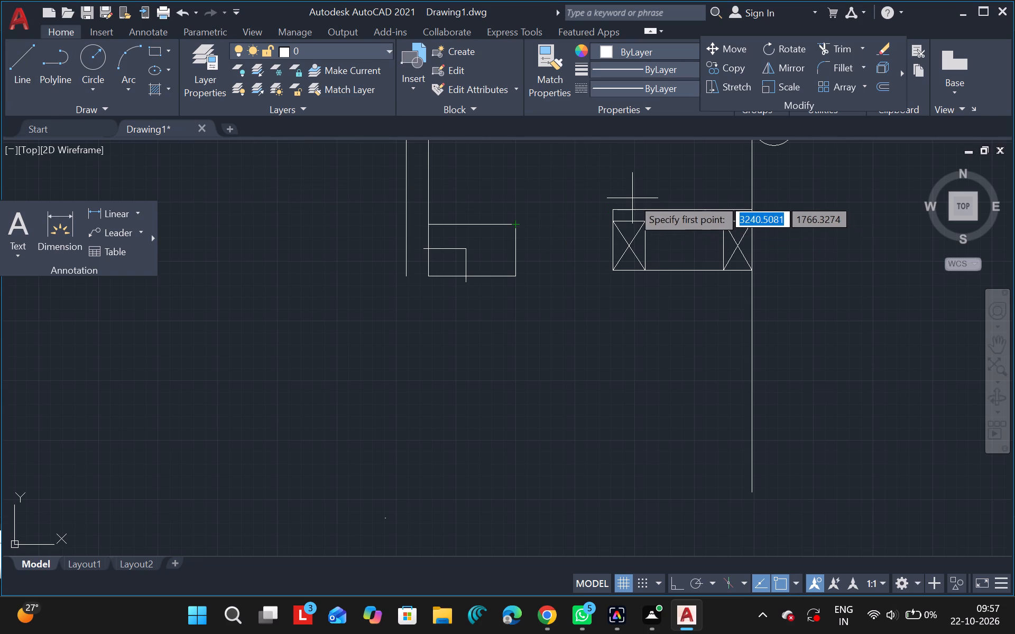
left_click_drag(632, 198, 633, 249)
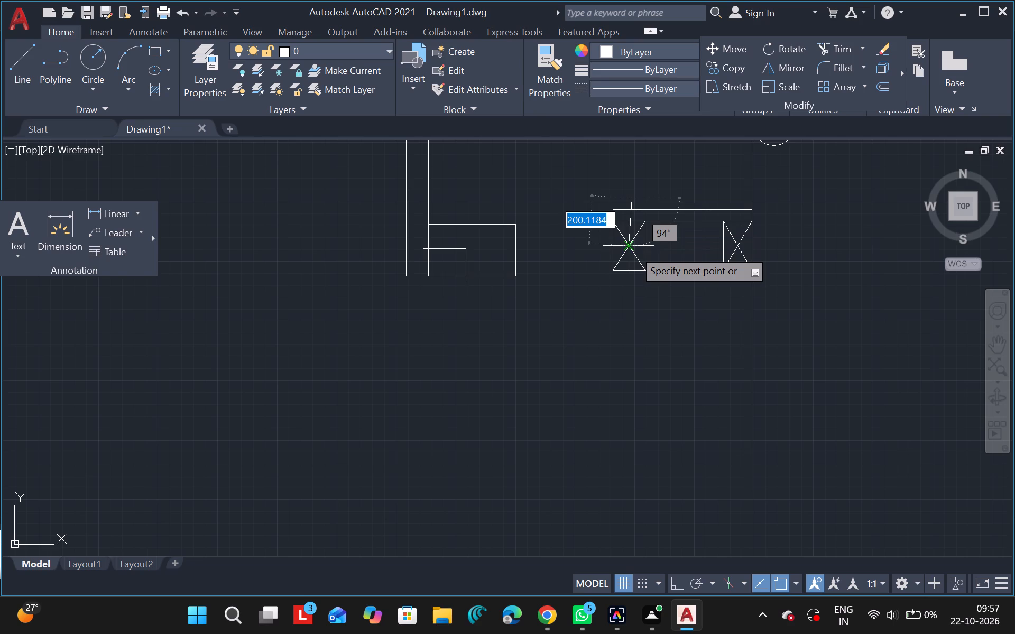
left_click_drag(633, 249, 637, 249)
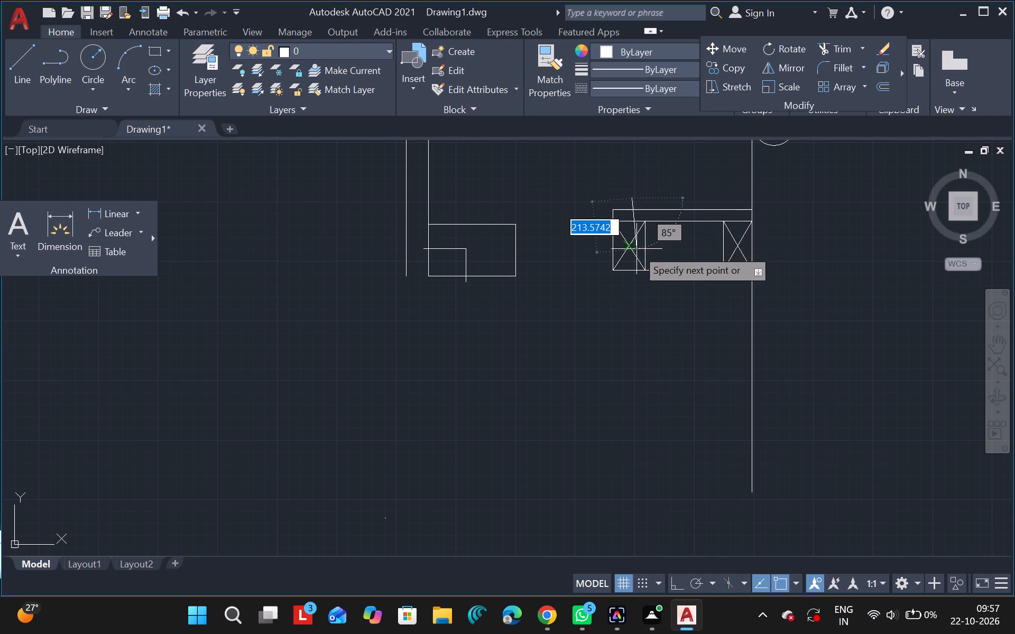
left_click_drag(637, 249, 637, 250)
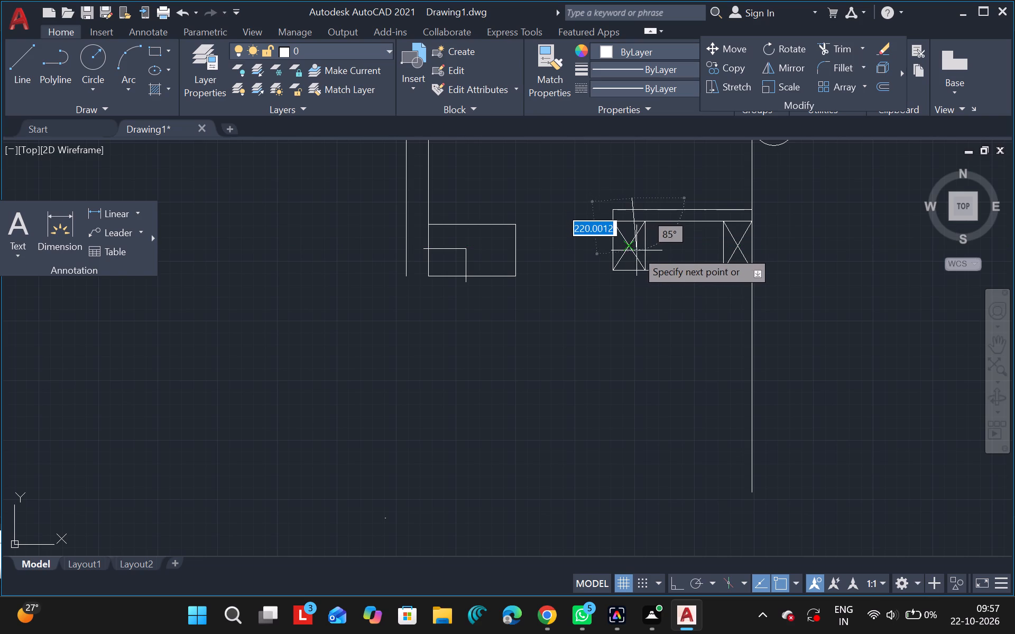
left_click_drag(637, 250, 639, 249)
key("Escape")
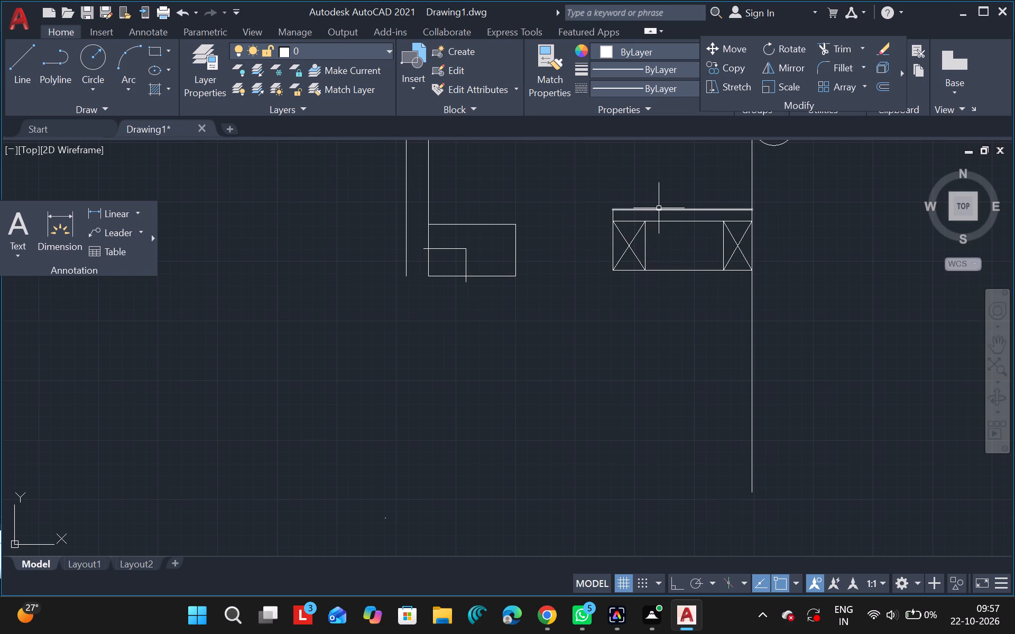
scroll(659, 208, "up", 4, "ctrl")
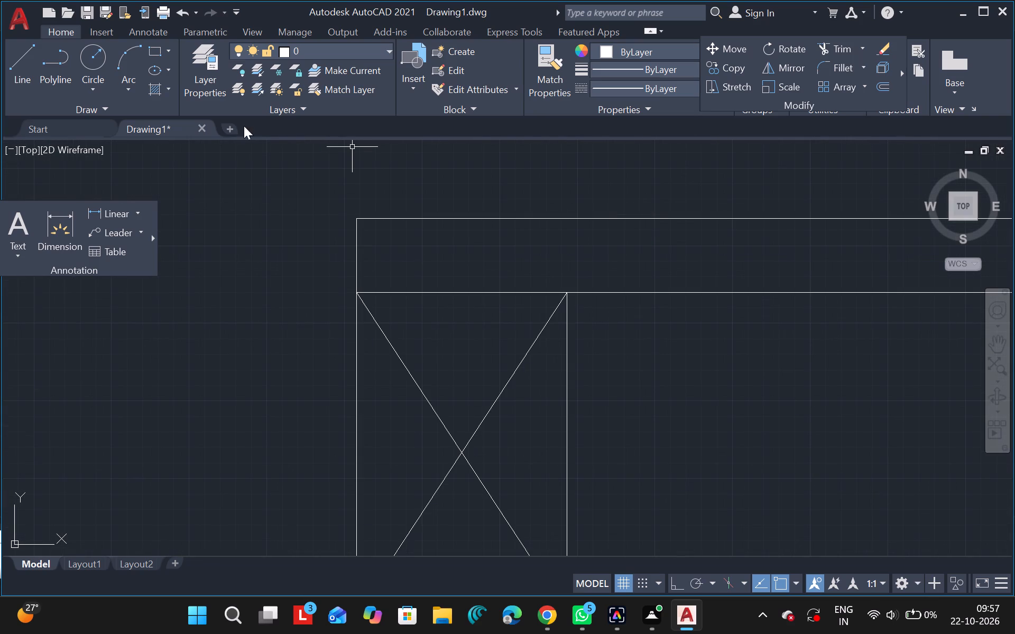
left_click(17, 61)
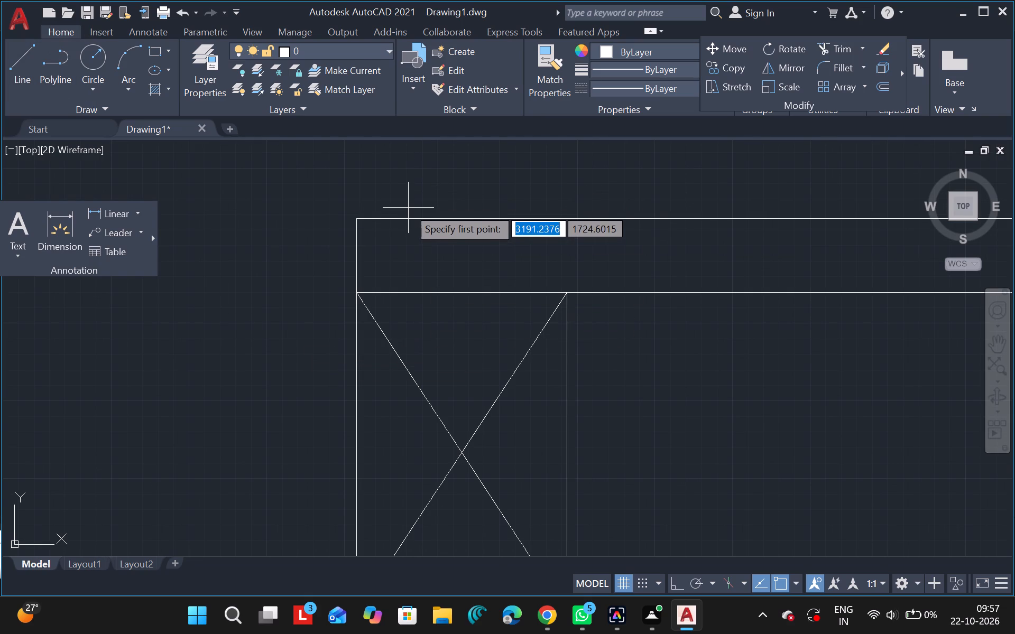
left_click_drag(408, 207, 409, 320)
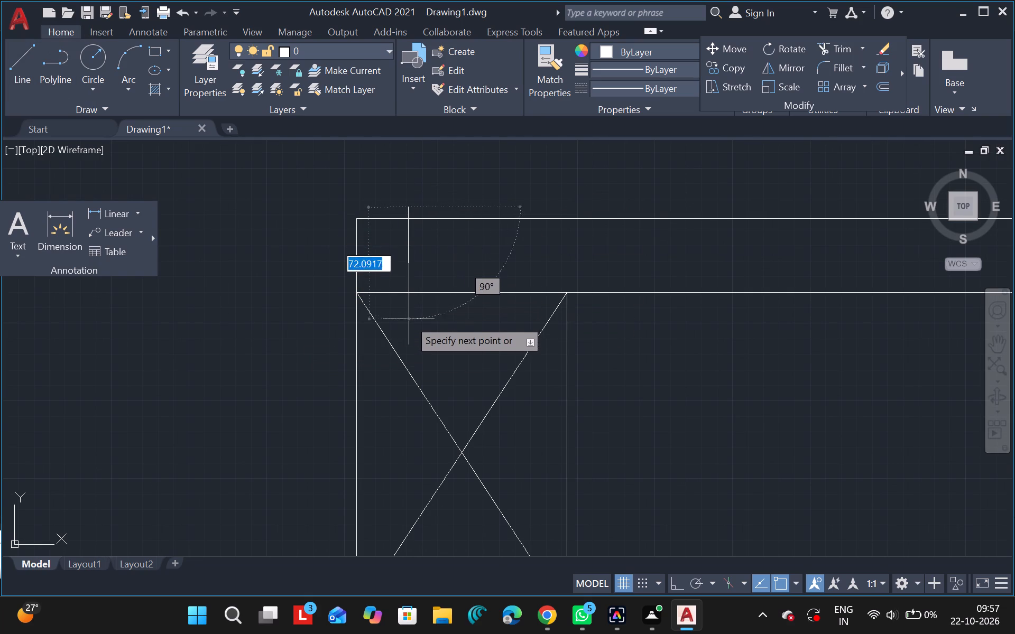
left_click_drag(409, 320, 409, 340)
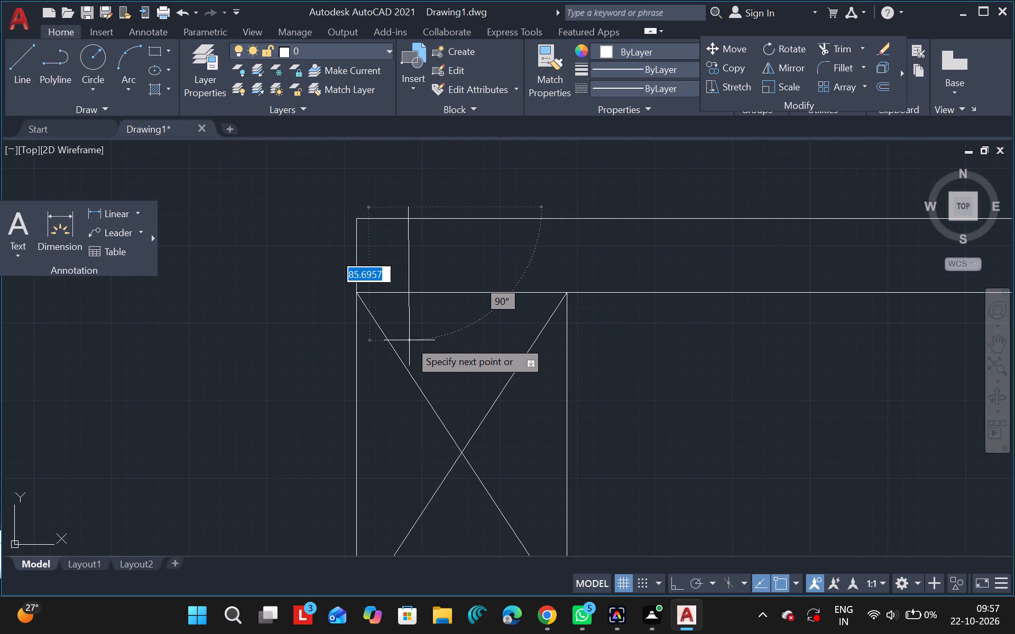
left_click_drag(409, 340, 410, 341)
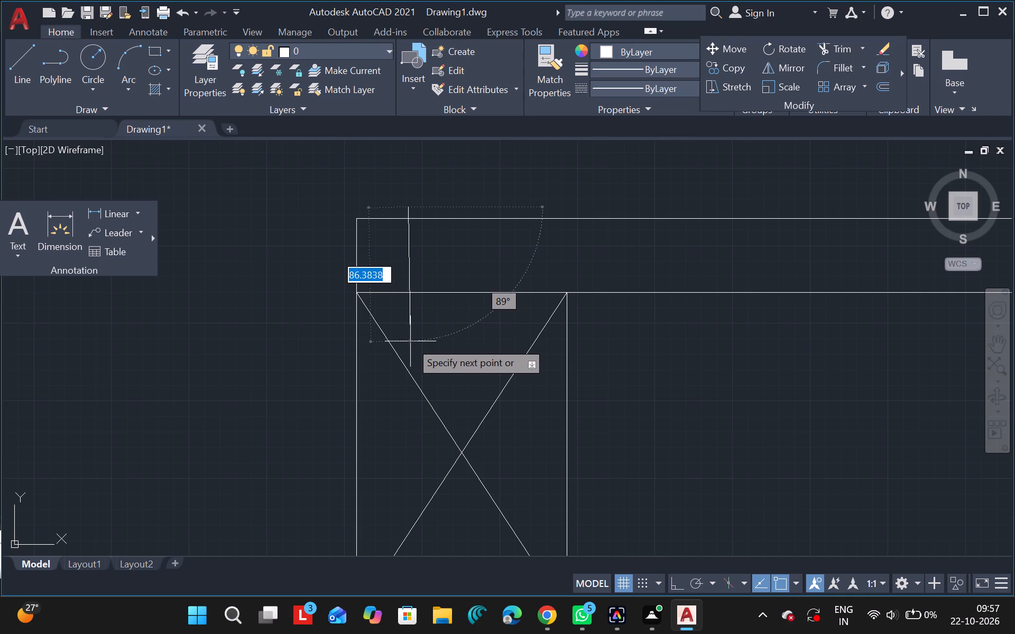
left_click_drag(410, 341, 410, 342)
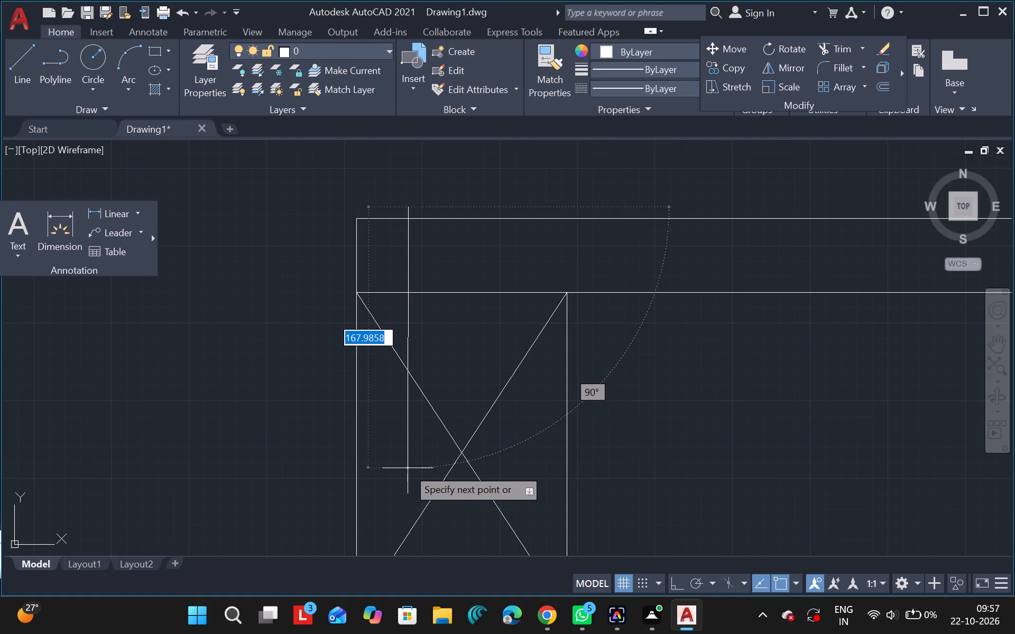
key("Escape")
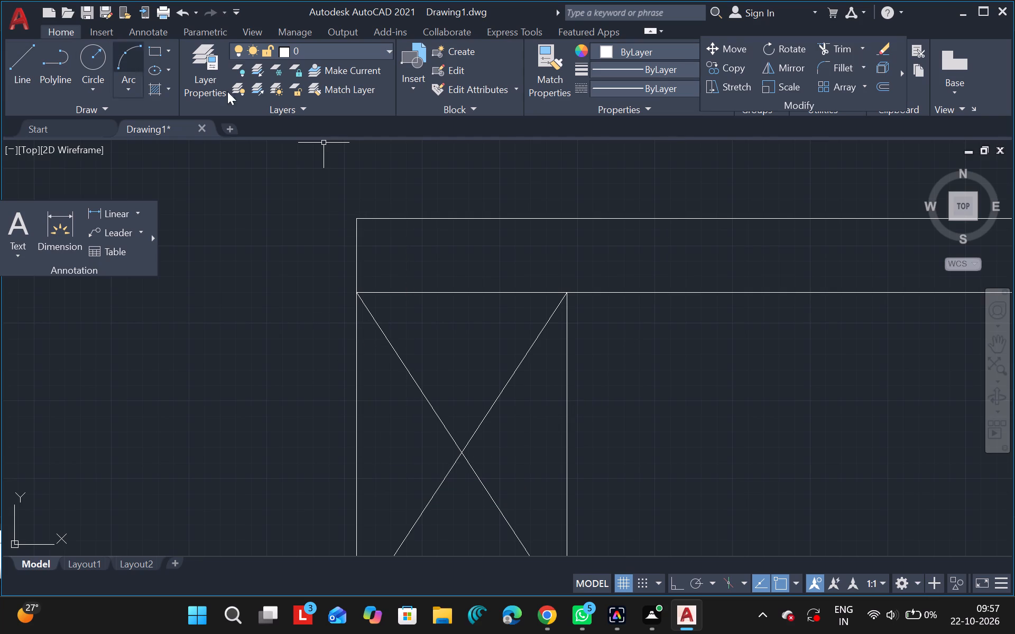
Copy the thin band's short end line inward as five divider lines, the farthest about 204 units from the end.
left_click(355, 249)
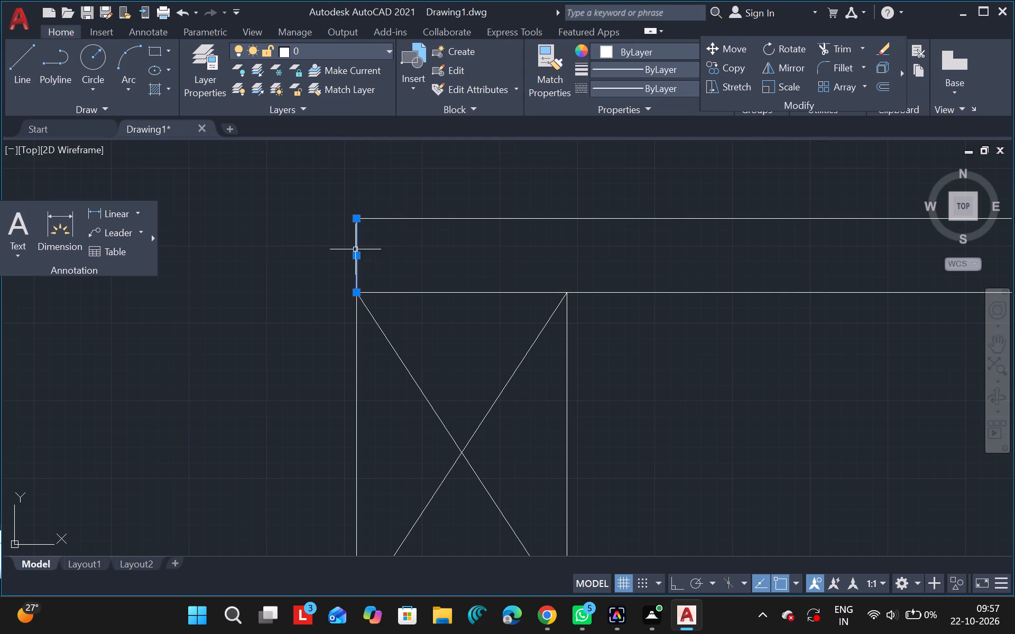
type("co")
left_click(494, 291)
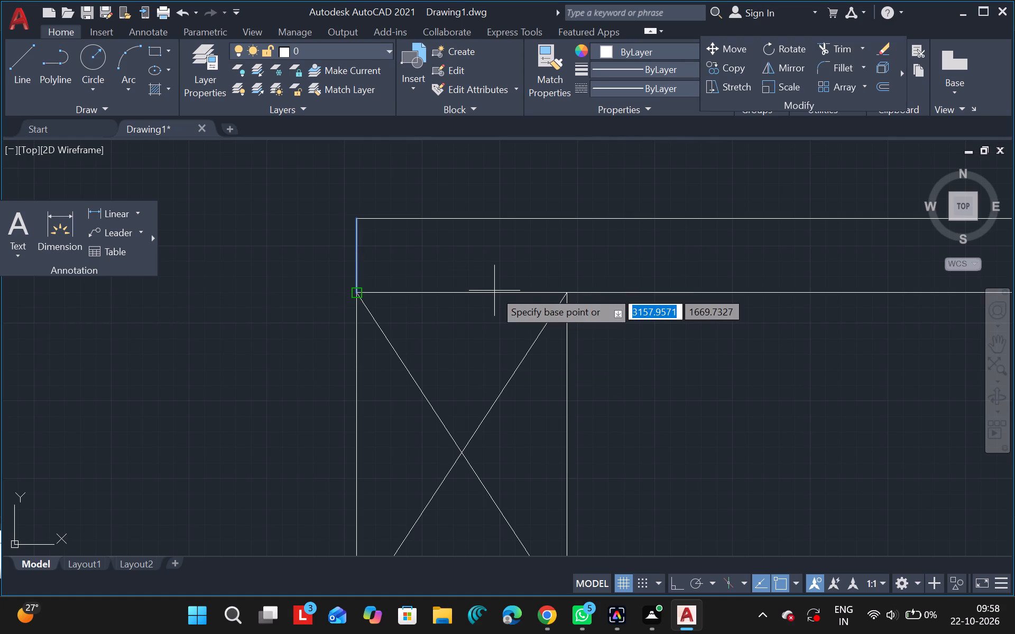
left_click_drag(649, 402, 678, 402)
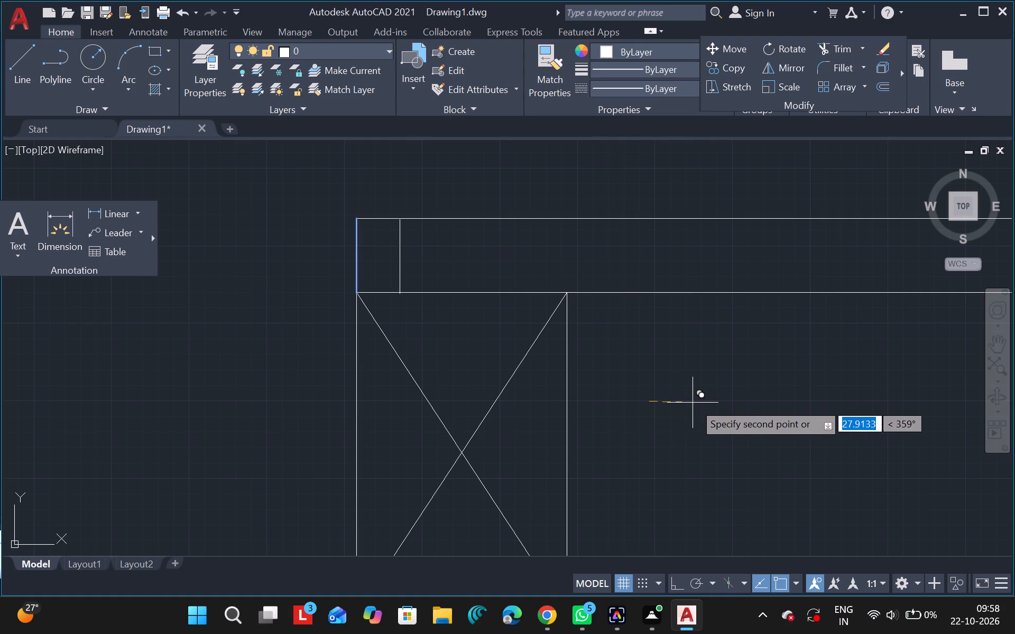
left_click_drag(709, 400, 762, 406)
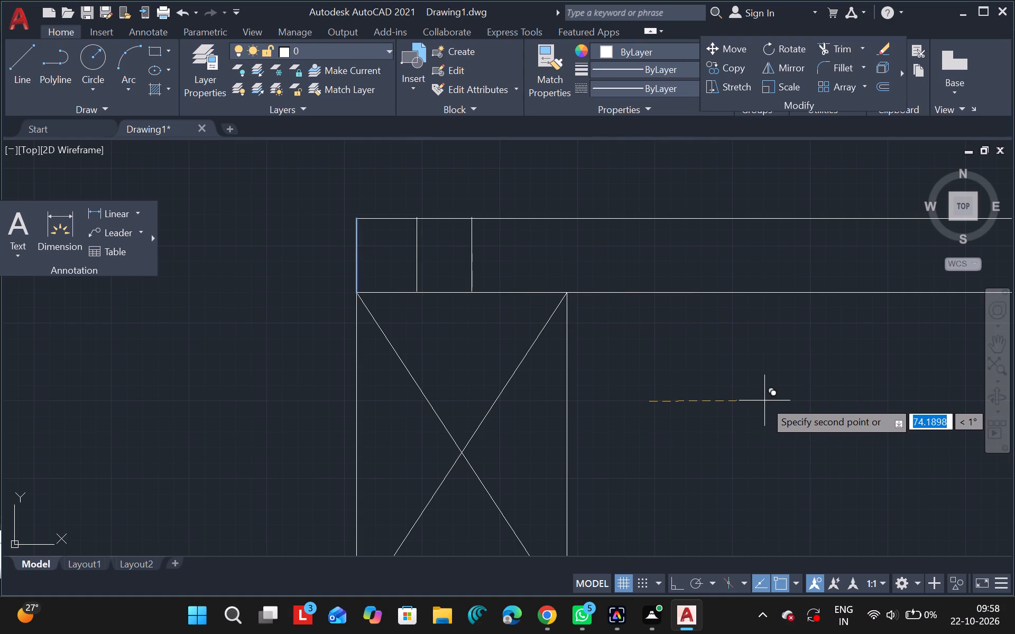
left_click_drag(764, 402, 832, 426)
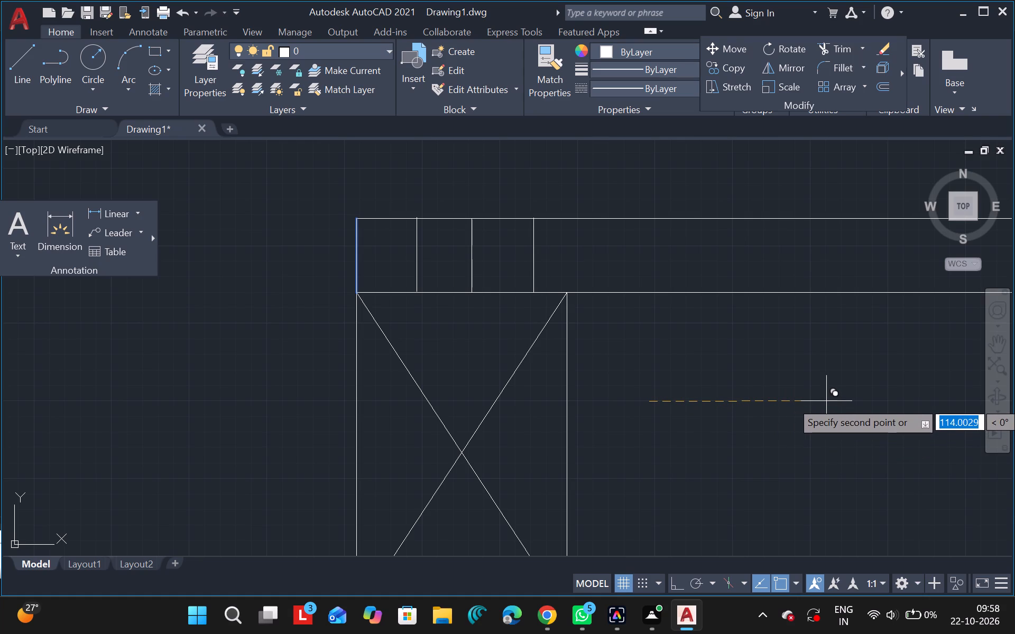
left_click_drag(826, 401, 882, 402)
left_click_drag(882, 402, 1003, 417)
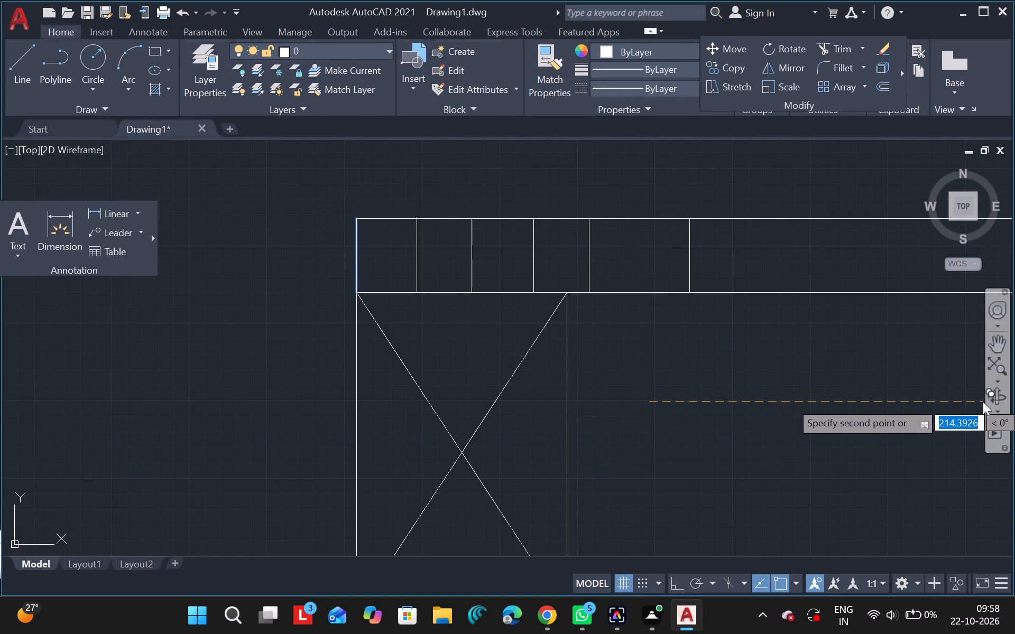
left_click_drag(983, 402, 1014, 400)
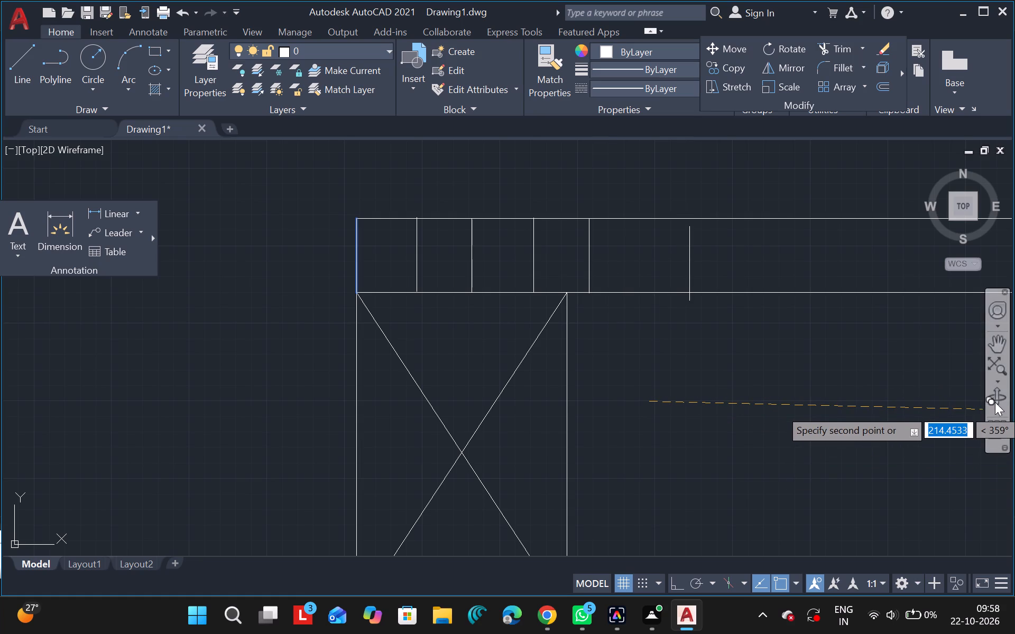
left_click(965, 402)
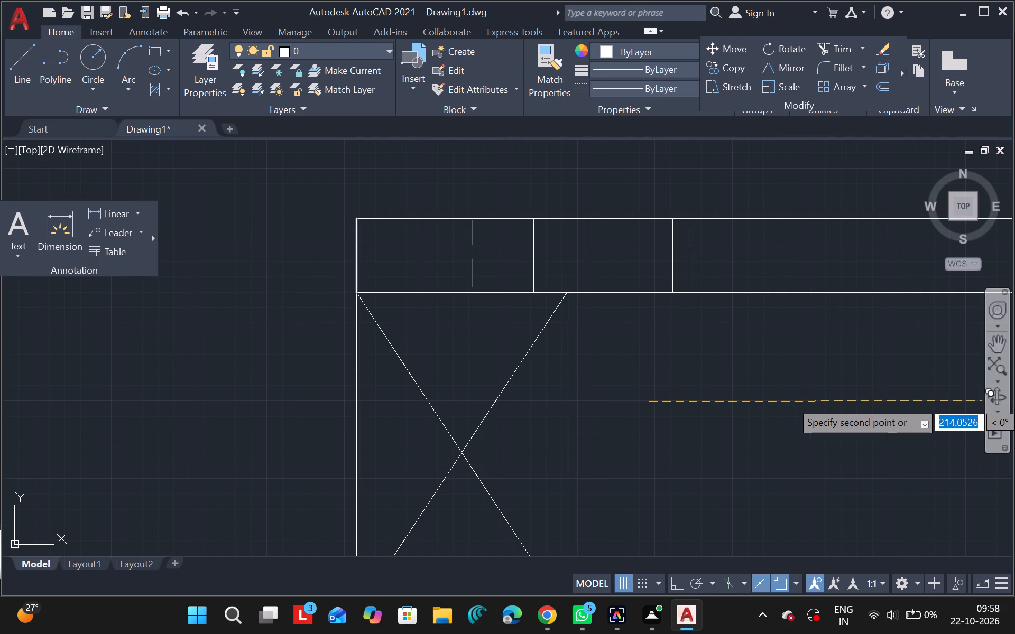
key("Escape")
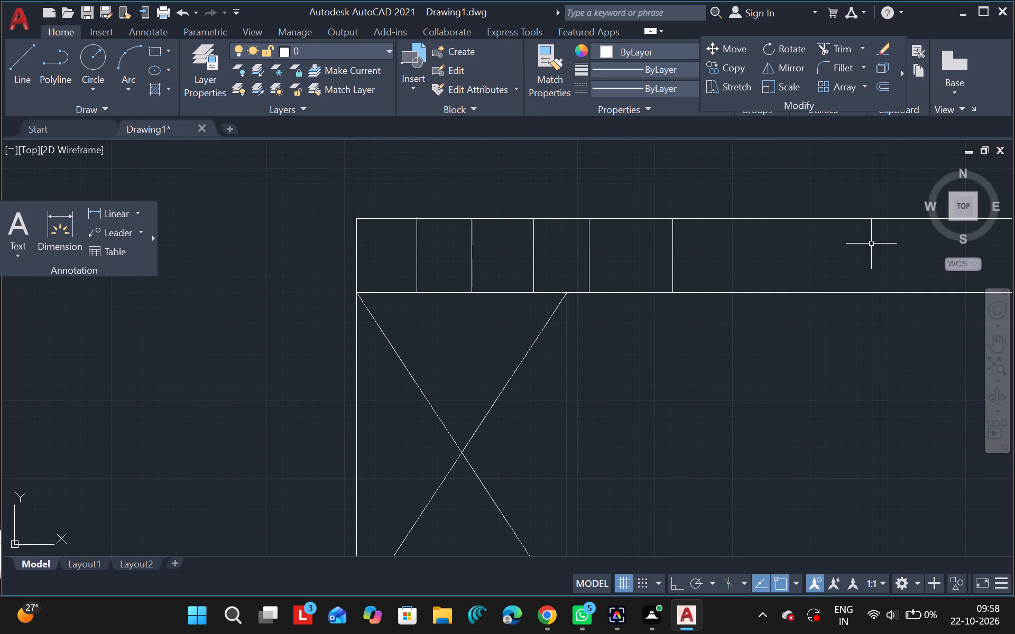
Copy the innermost divider along the band toward the side line seven times, the first few beyond an open middle gap, and once about 30 units back.
scroll(871, 244, "down", 2, "ctrl")
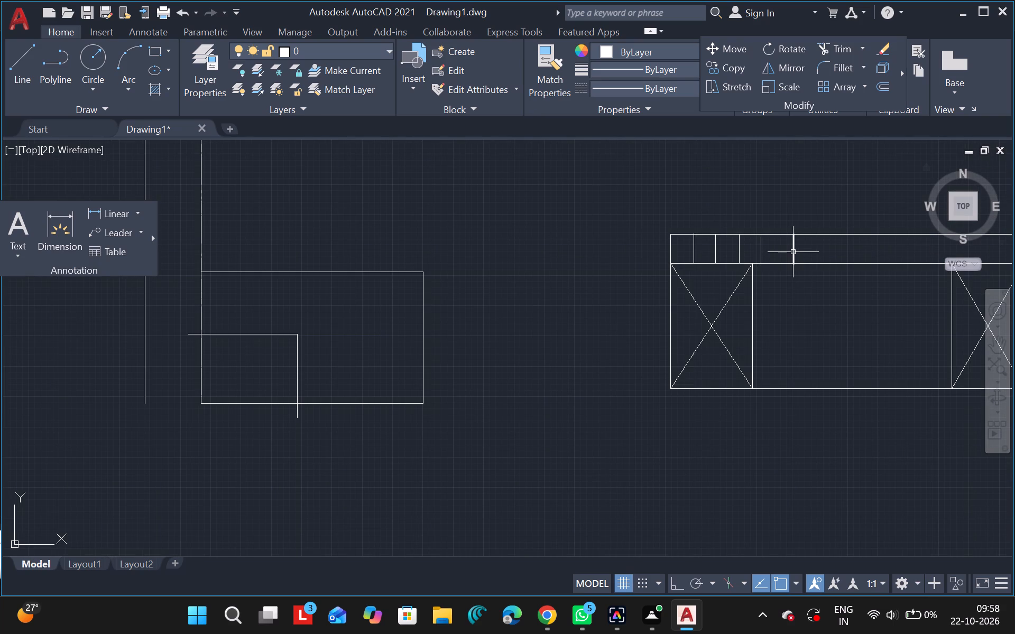
left_click(793, 252)
type("co")
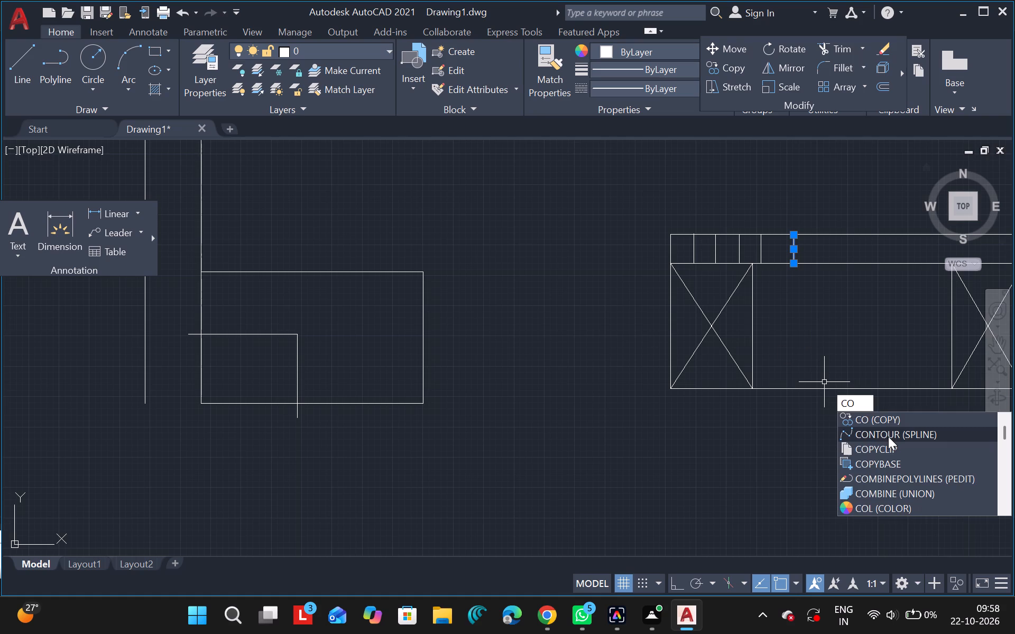
left_click(894, 420)
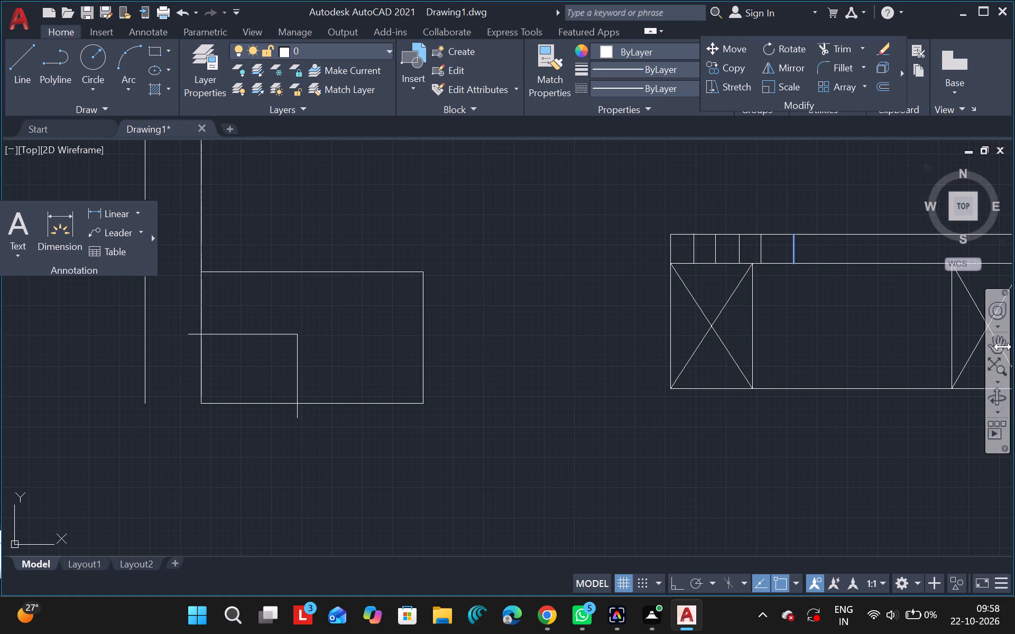
double_click(990, 342)
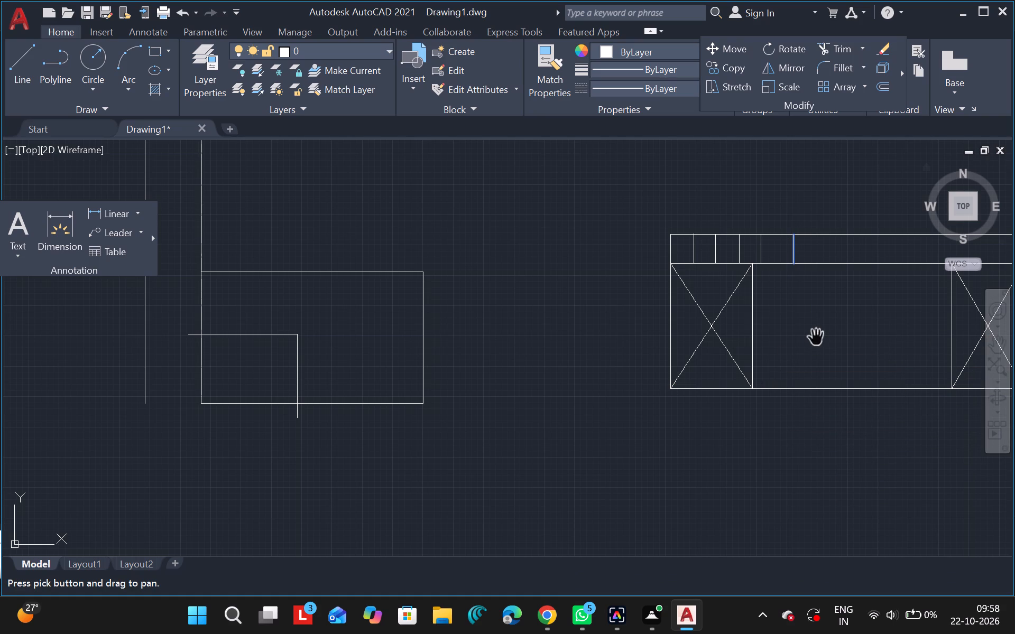
left_click_drag(811, 337, 681, 303)
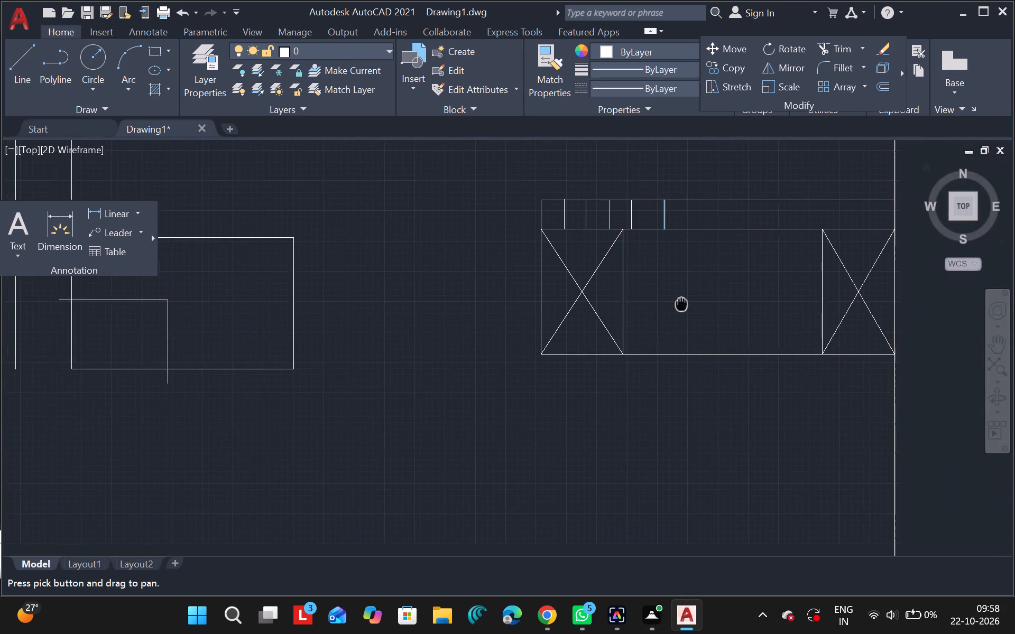
left_click_drag(681, 303, 578, 449)
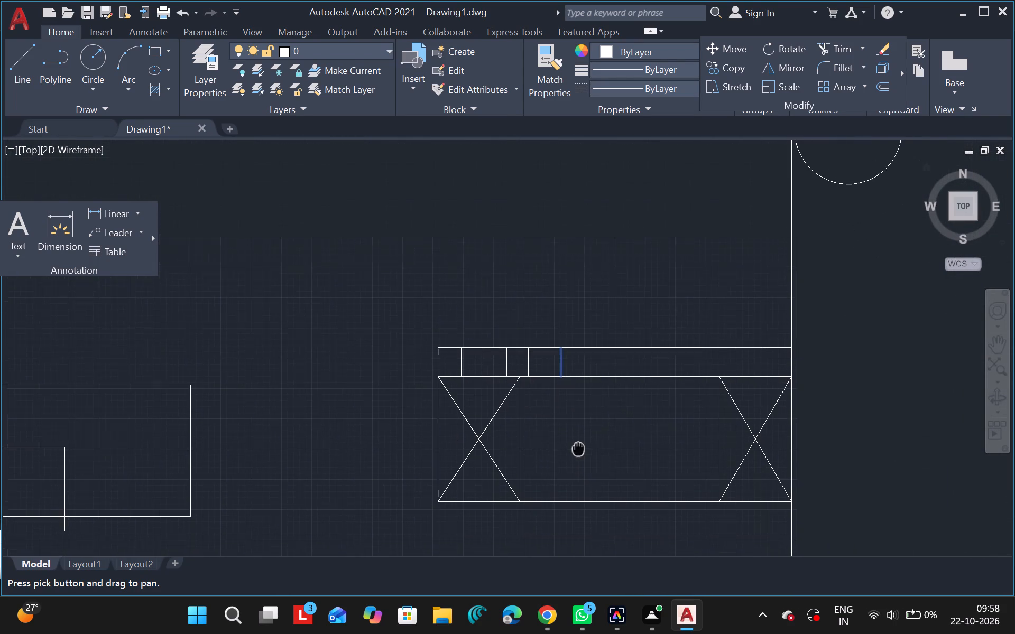
left_click_drag(578, 449, 578, 442)
key("Escape")
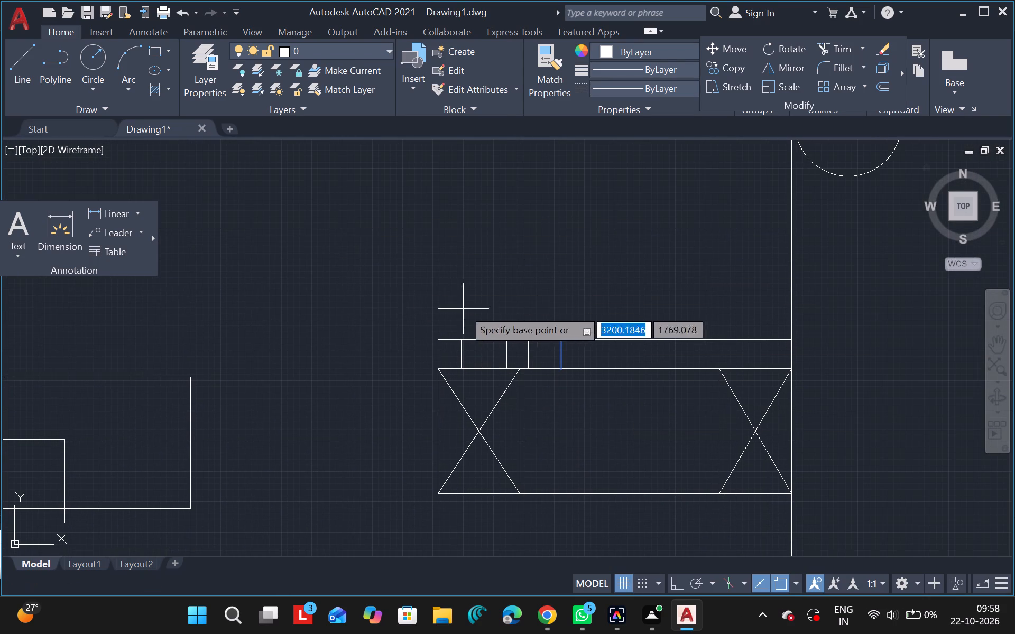
left_click(629, 434)
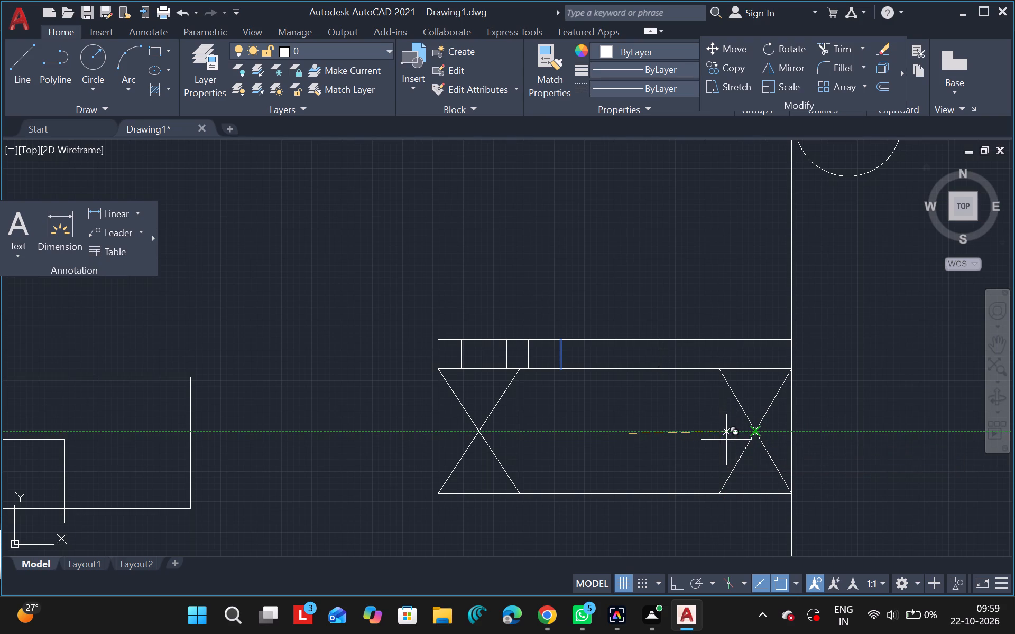
left_click_drag(724, 438, 749, 431)
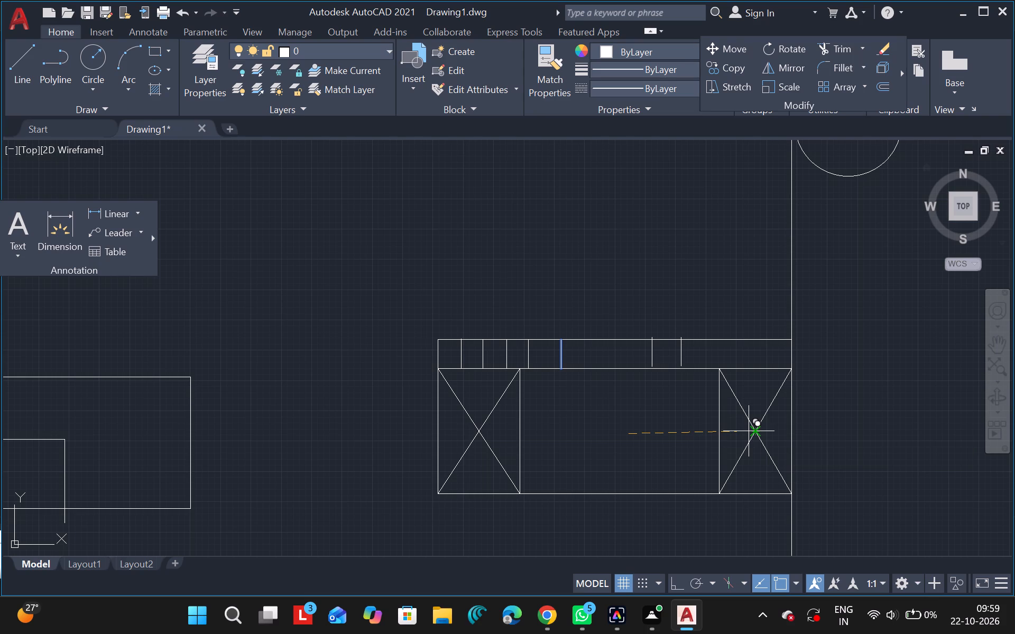
left_click_drag(749, 432, 756, 433)
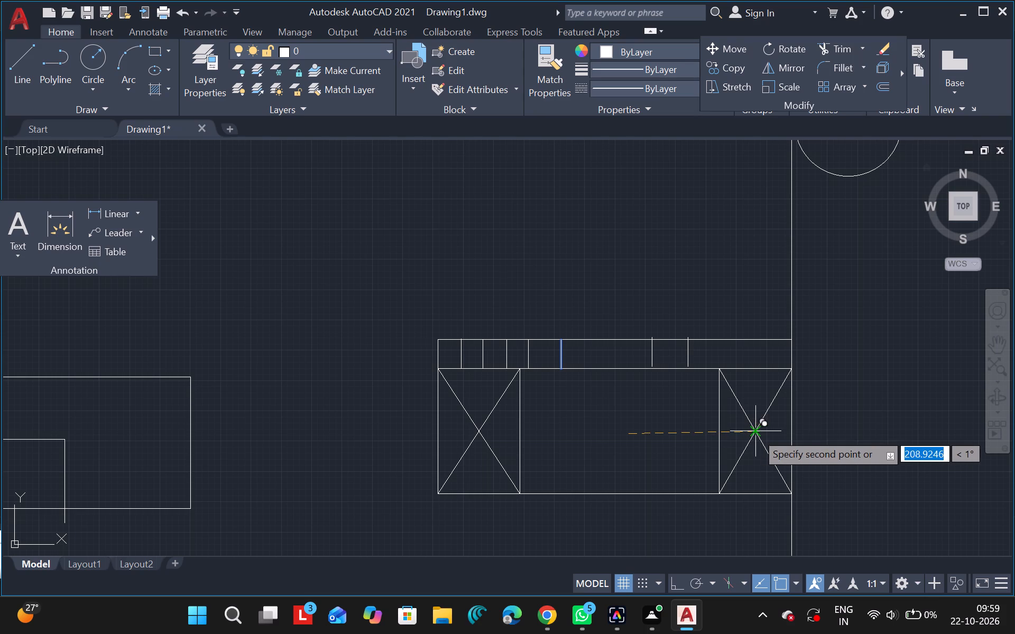
left_click_drag(756, 433, 780, 435)
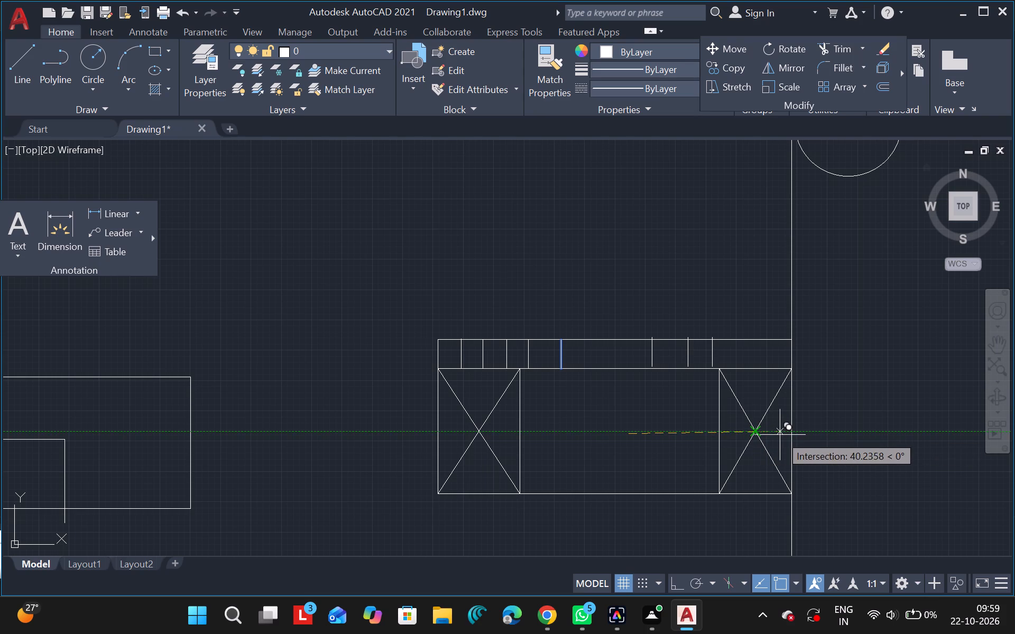
left_click_drag(780, 435, 805, 433)
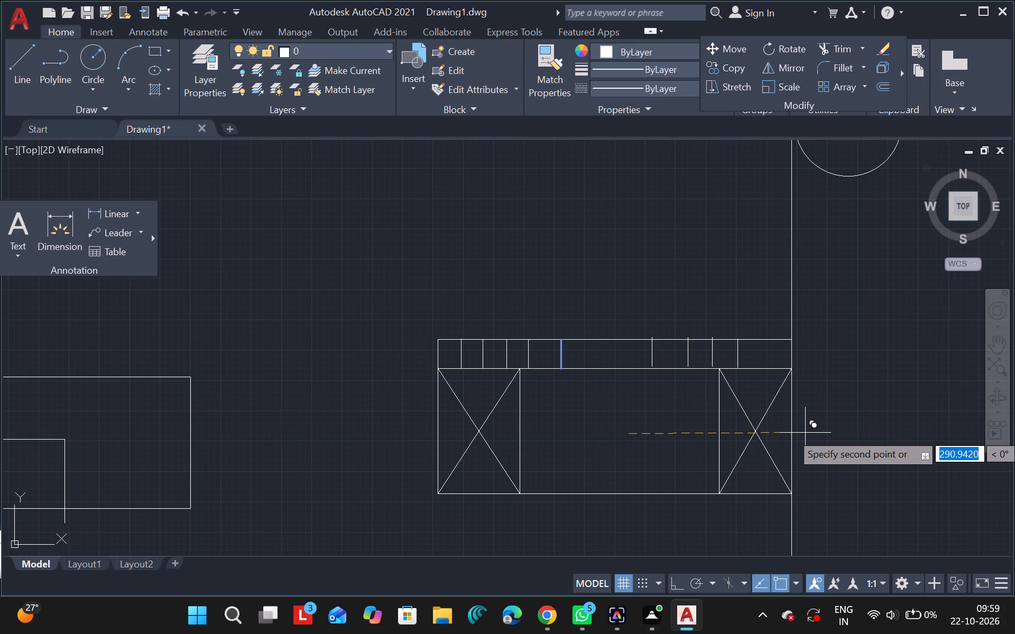
left_click(805, 433)
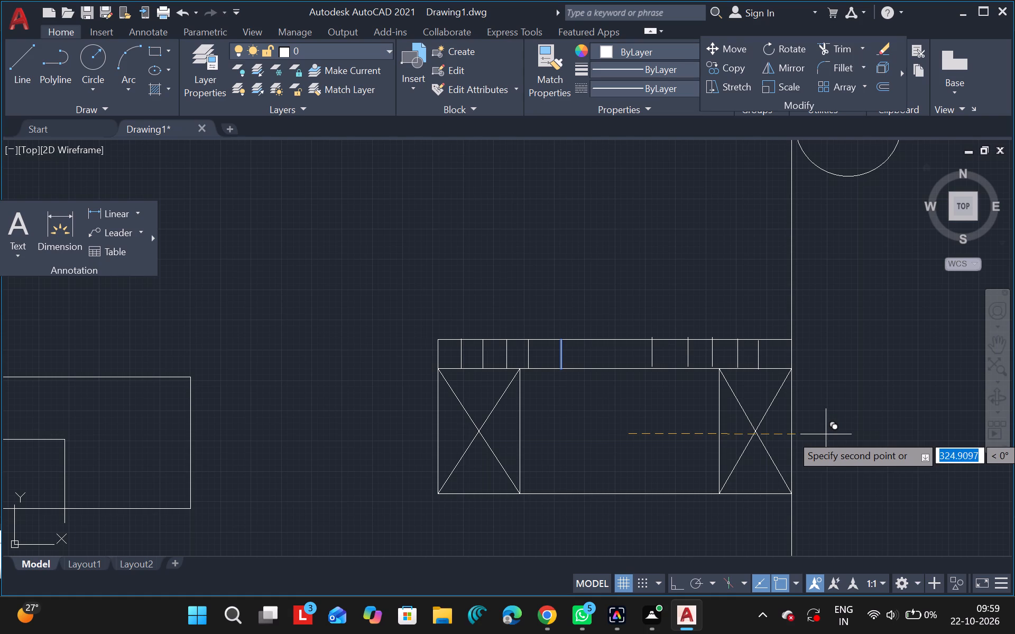
left_click_drag(826, 434, 843, 434)
left_click_drag(843, 434, 739, 432)
left_click(739, 432)
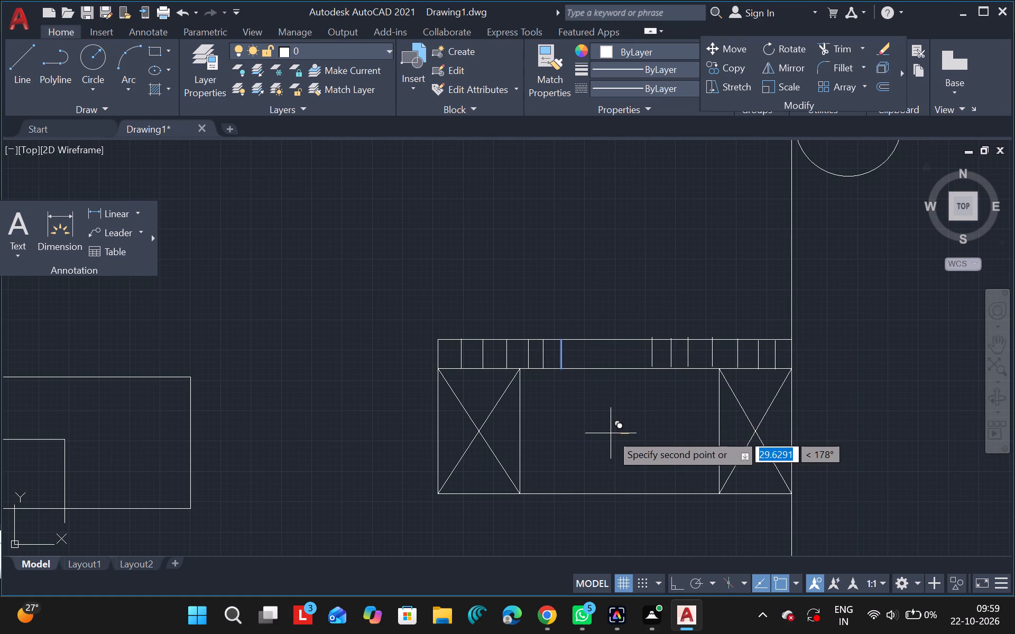
left_click(611, 433)
key("Escape")
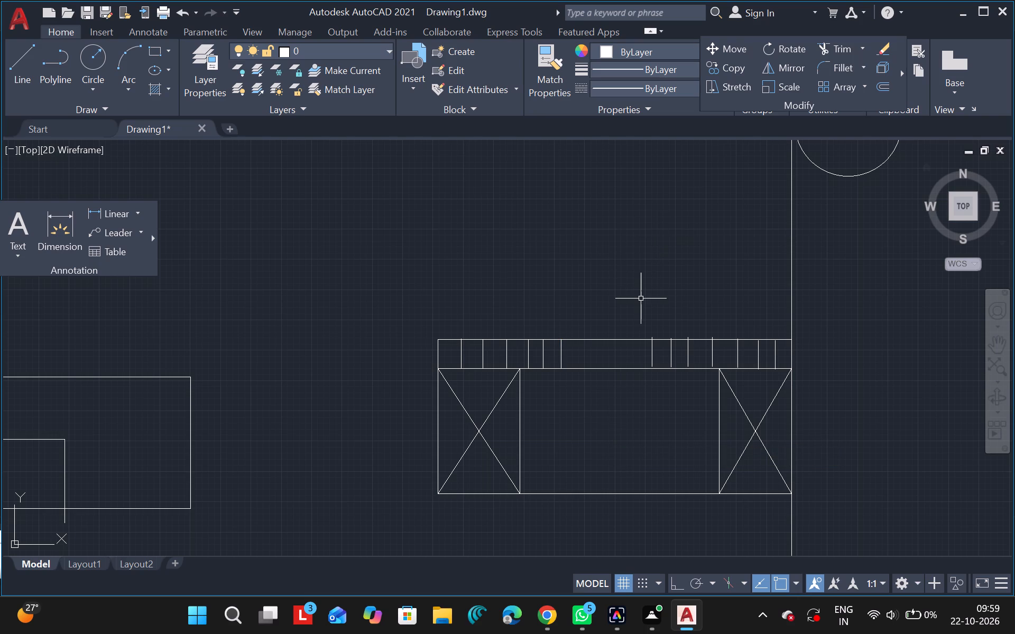
Trim the overshoot above the thin band's upper edge from the first divider beyond the open middle gap.
scroll(641, 301, "up", 3, "ctrl")
left_click(641, 301)
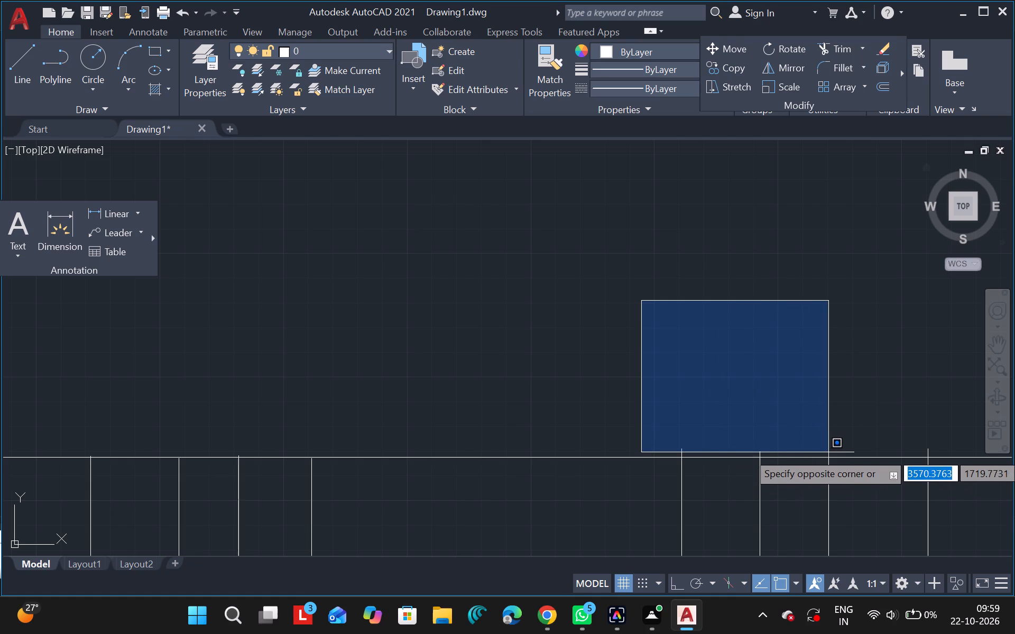
left_click(929, 453)
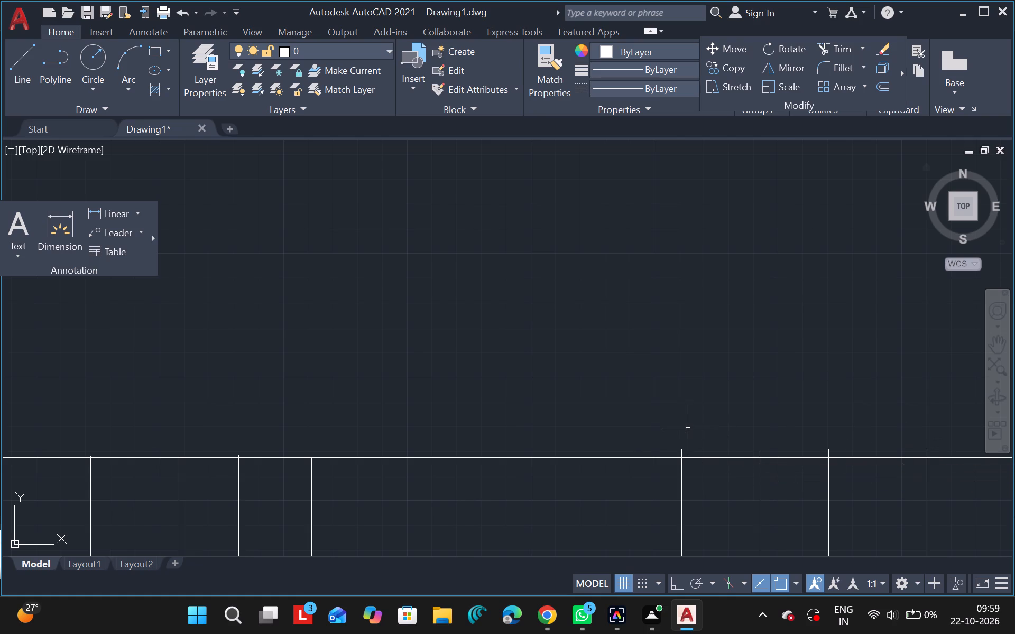
type("tr")
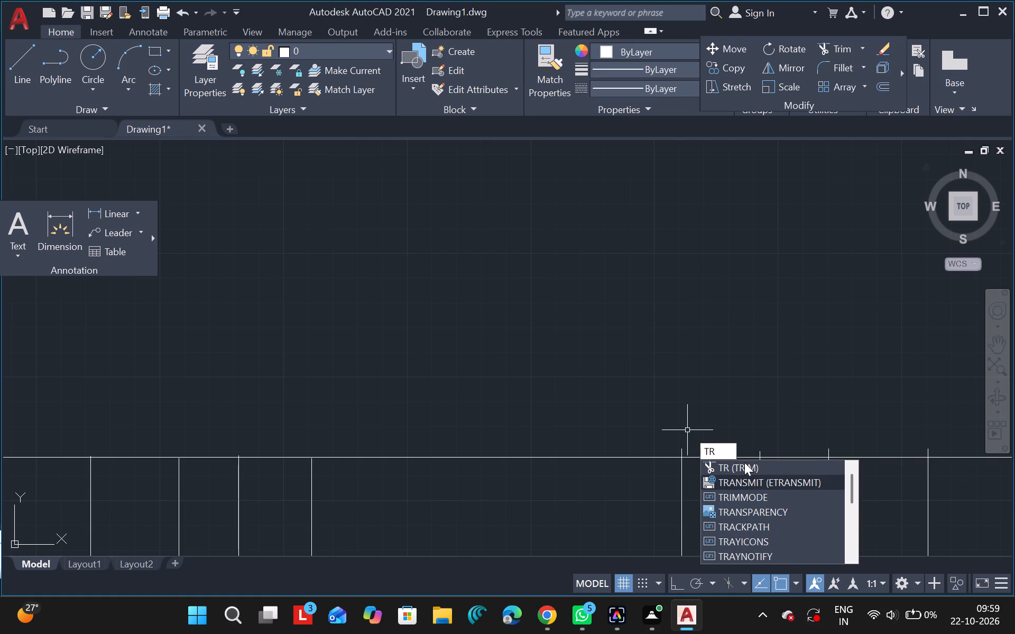
left_click(732, 467)
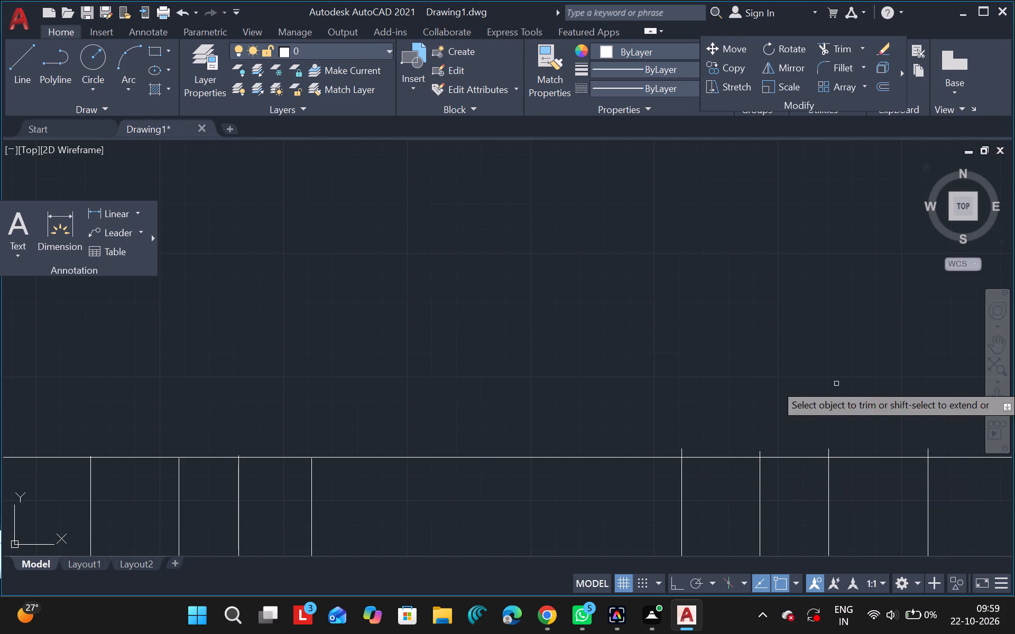
left_click(679, 454)
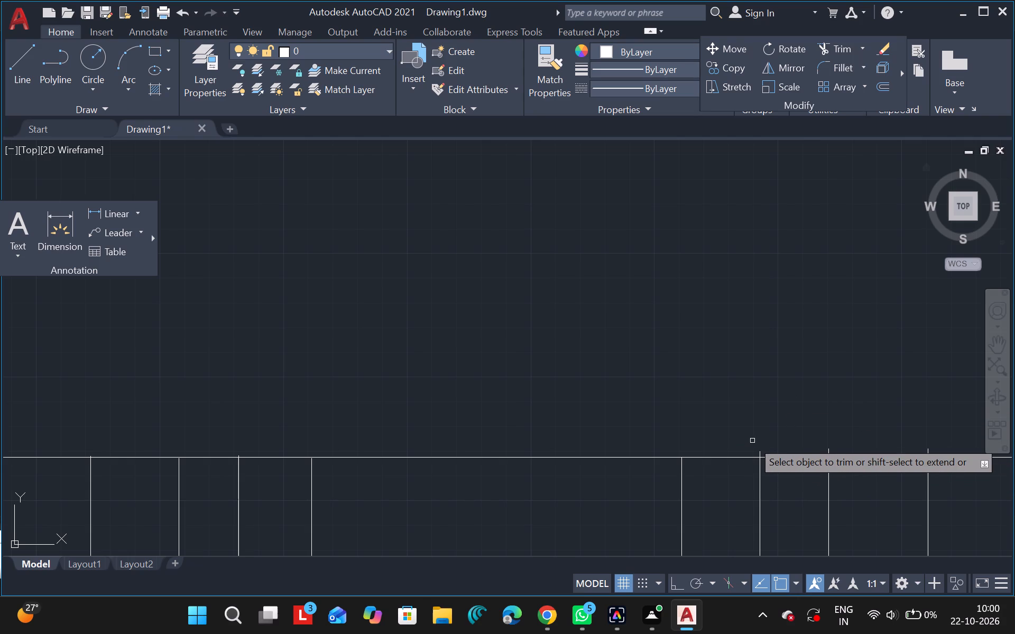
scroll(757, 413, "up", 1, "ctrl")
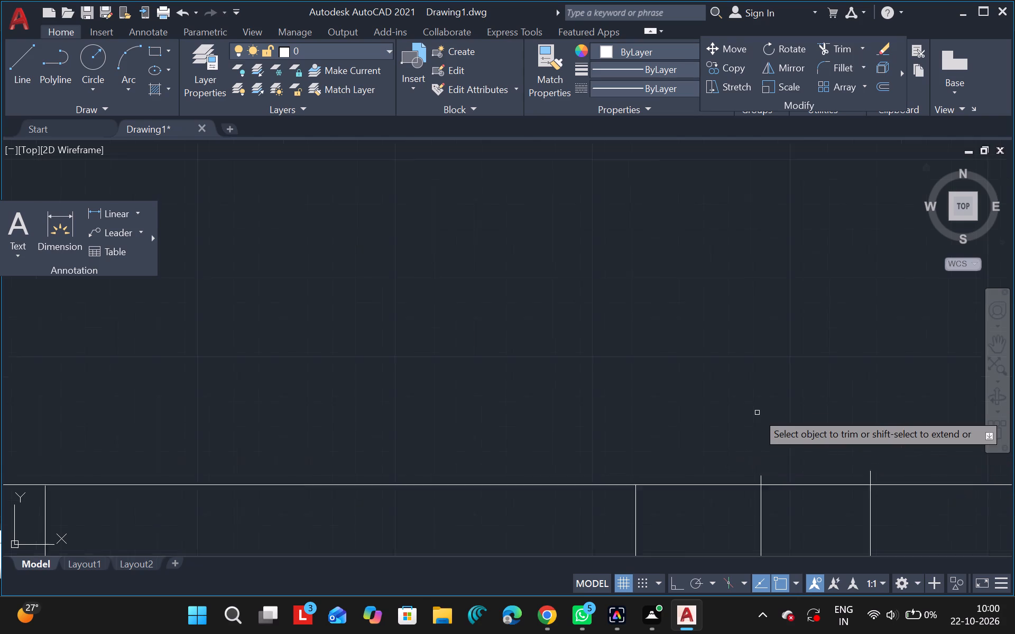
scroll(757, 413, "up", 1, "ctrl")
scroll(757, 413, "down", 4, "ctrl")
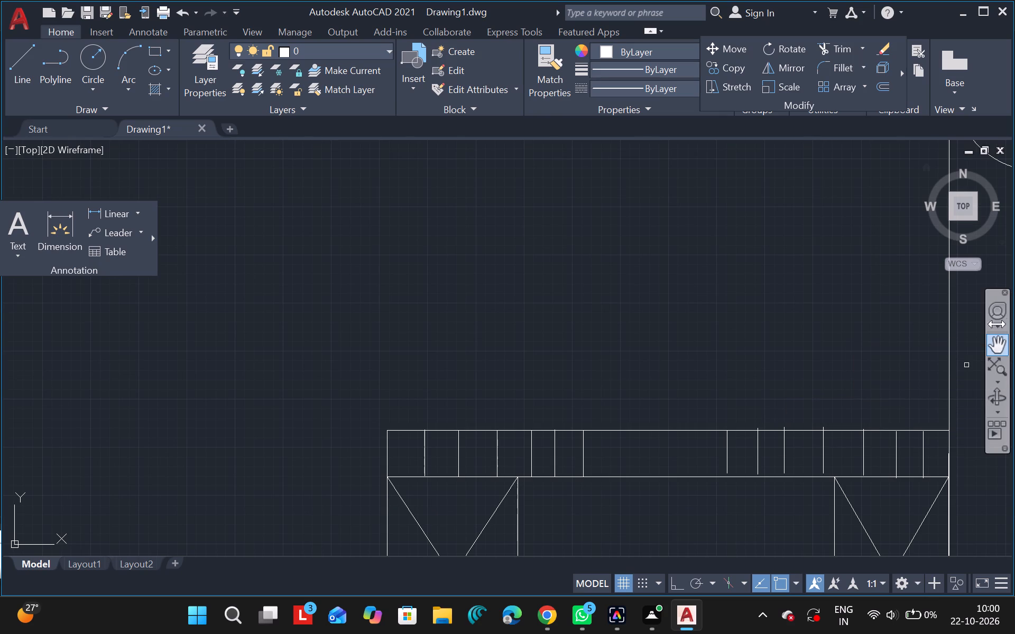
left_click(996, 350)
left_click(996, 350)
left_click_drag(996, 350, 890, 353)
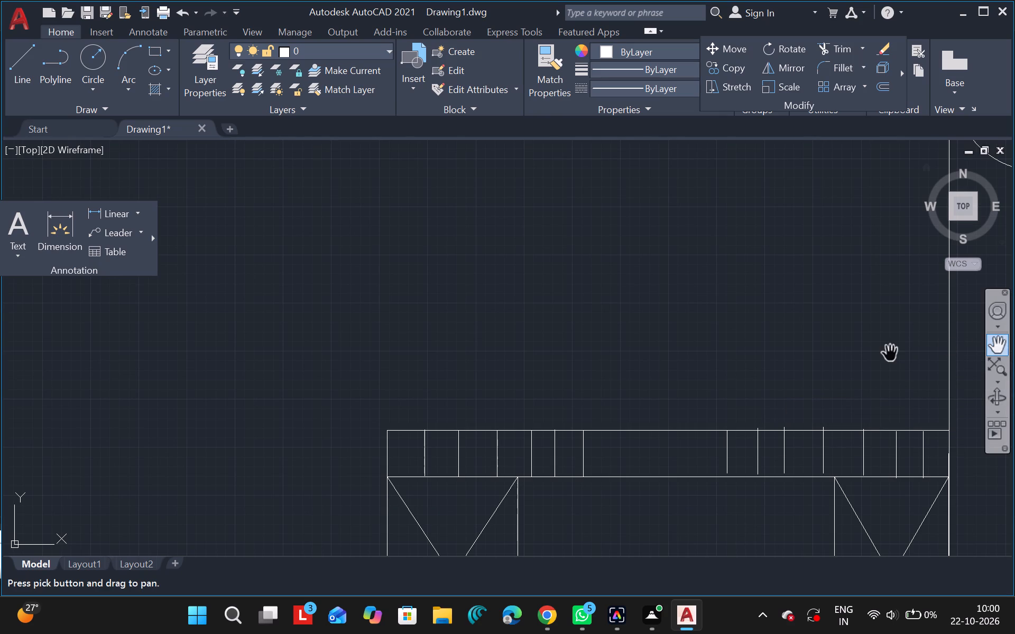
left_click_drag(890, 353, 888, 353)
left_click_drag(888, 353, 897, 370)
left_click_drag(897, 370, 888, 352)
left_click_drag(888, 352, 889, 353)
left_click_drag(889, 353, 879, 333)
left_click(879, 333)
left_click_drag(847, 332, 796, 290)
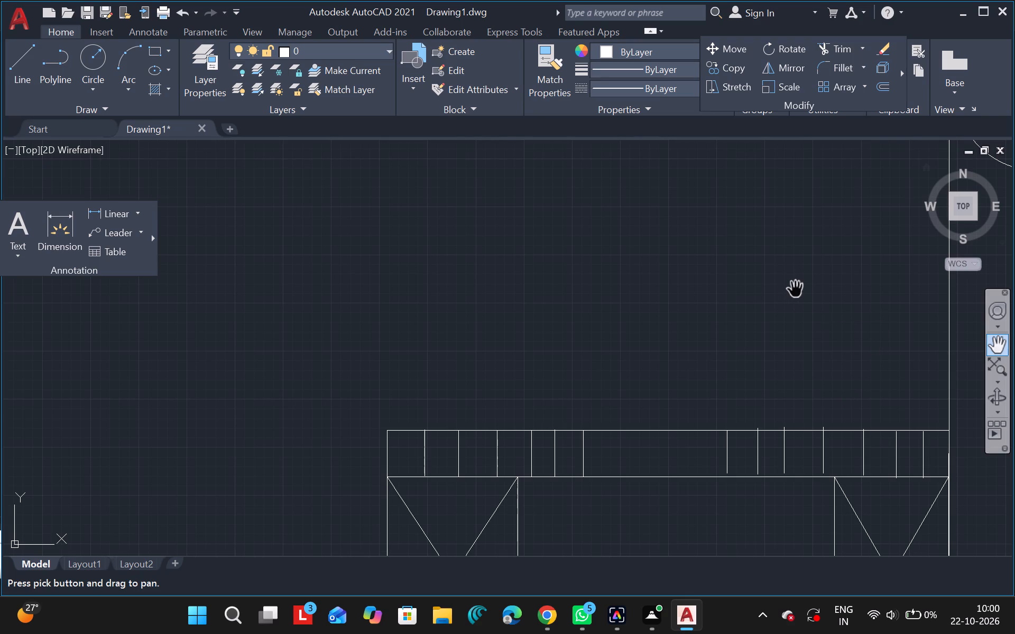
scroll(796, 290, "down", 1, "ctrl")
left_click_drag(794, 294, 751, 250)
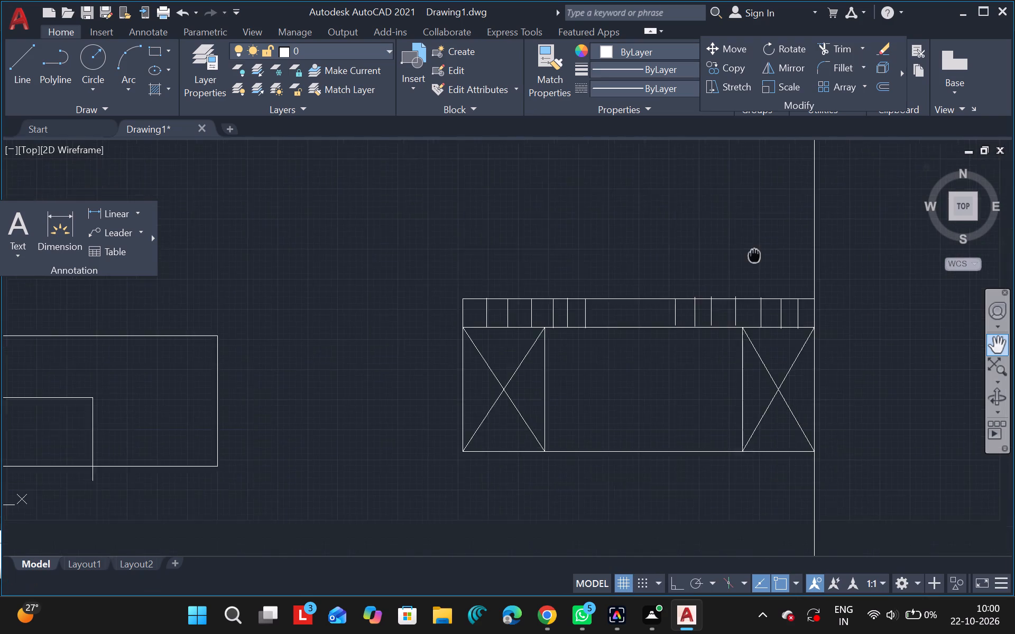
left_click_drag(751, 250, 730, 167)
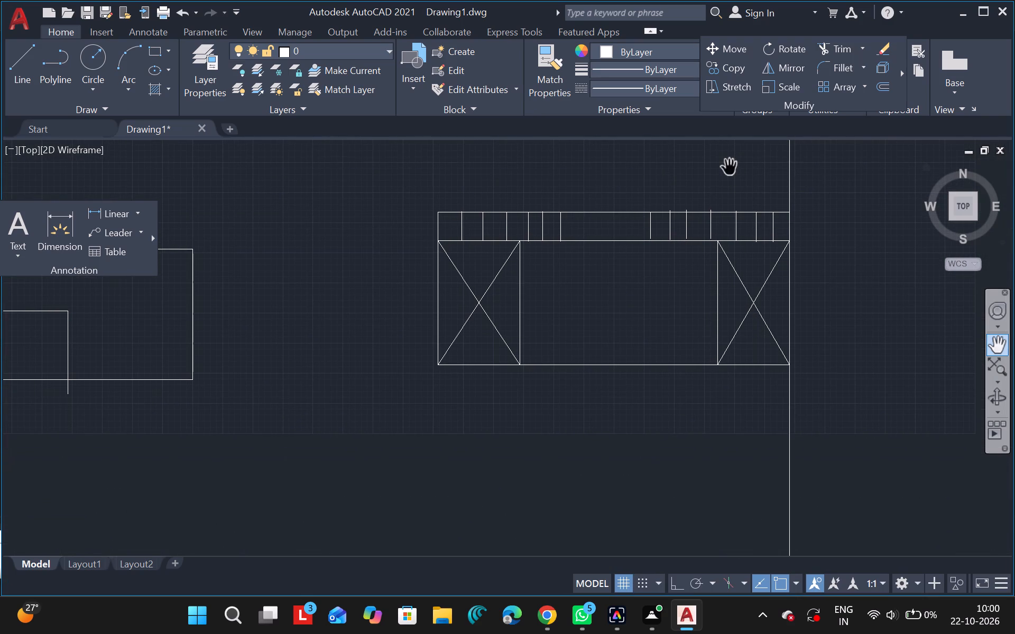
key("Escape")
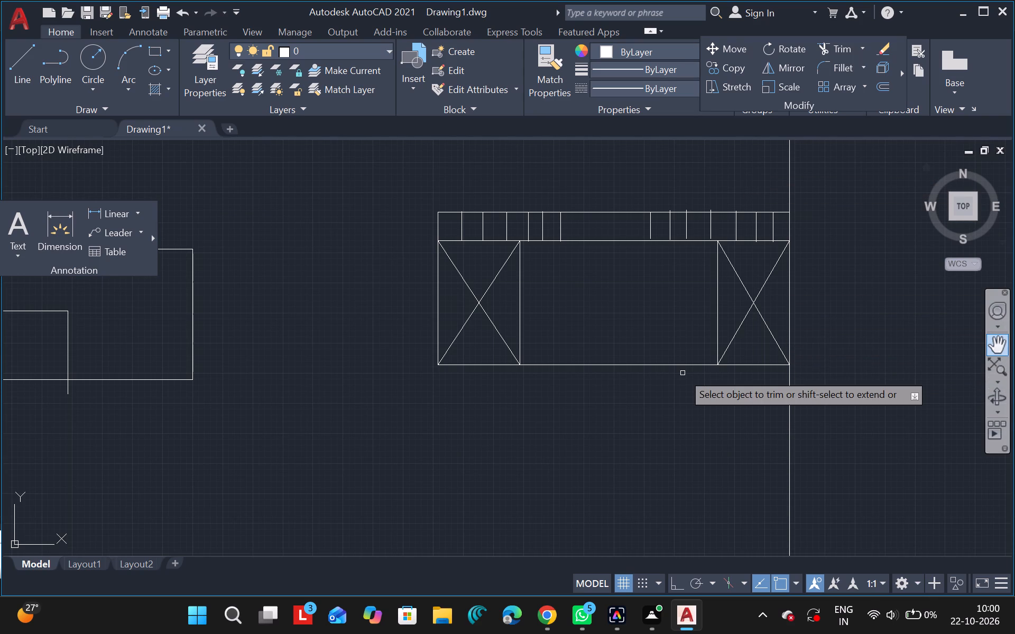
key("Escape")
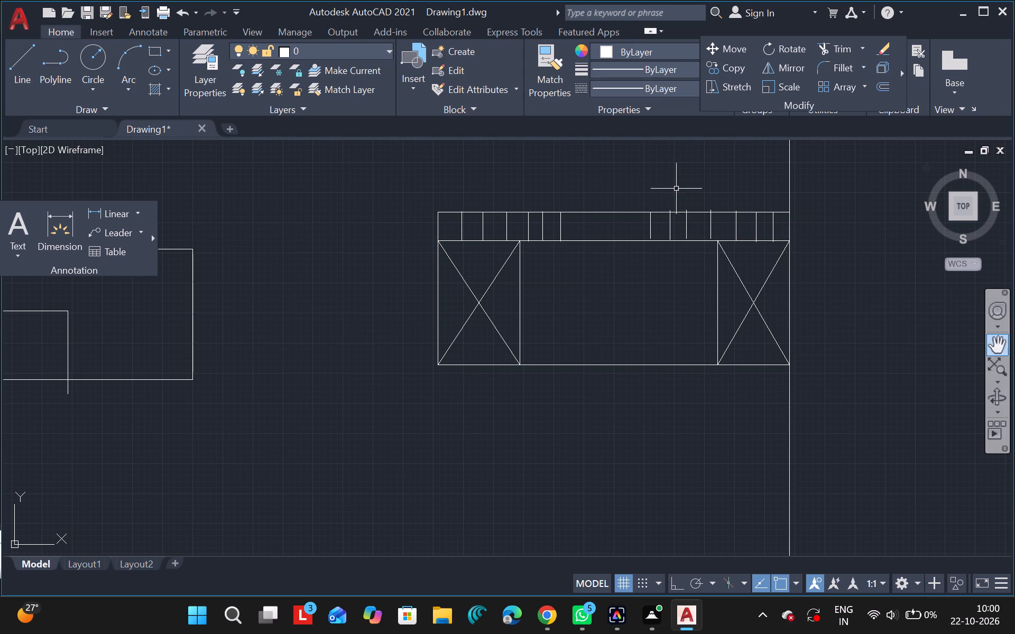
Trim the overshoots above the thin band's upper edge from the second, third and fourth dividers beyond the middle gap.
scroll(676, 188, "up", 7, "ctrl")
scroll(676, 188, "down", 3, "ctrl")
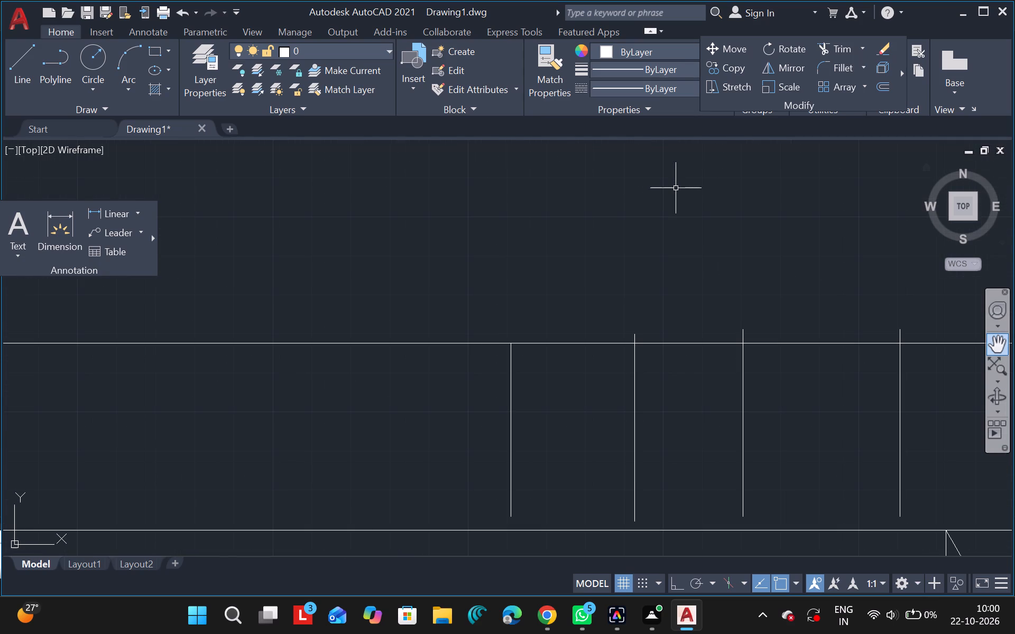
scroll(676, 188, "right", 1)
type("tr")
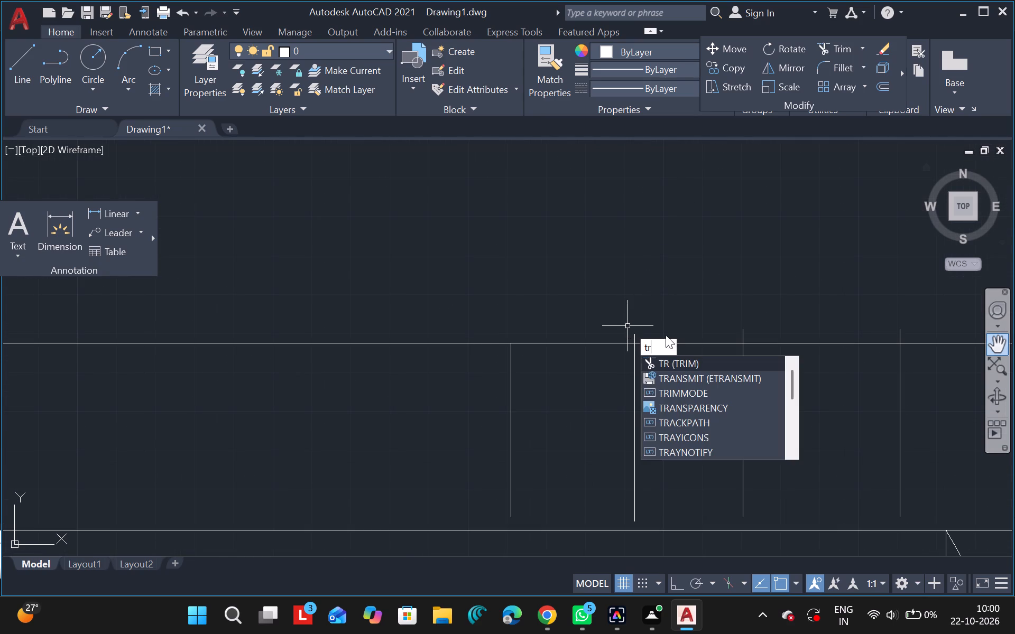
left_click(707, 366)
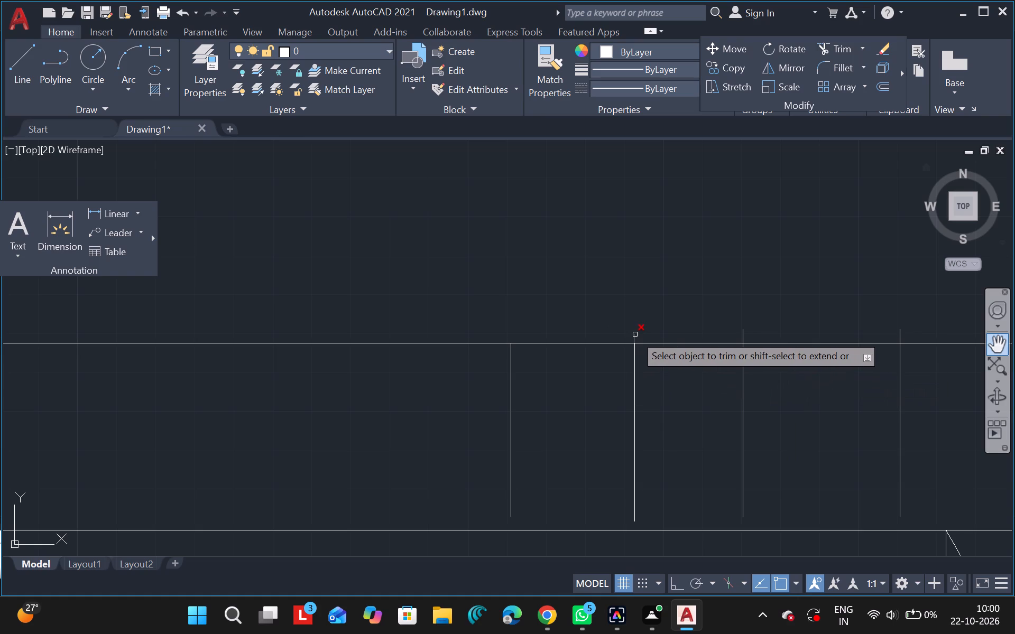
left_click_drag(635, 334, 740, 331)
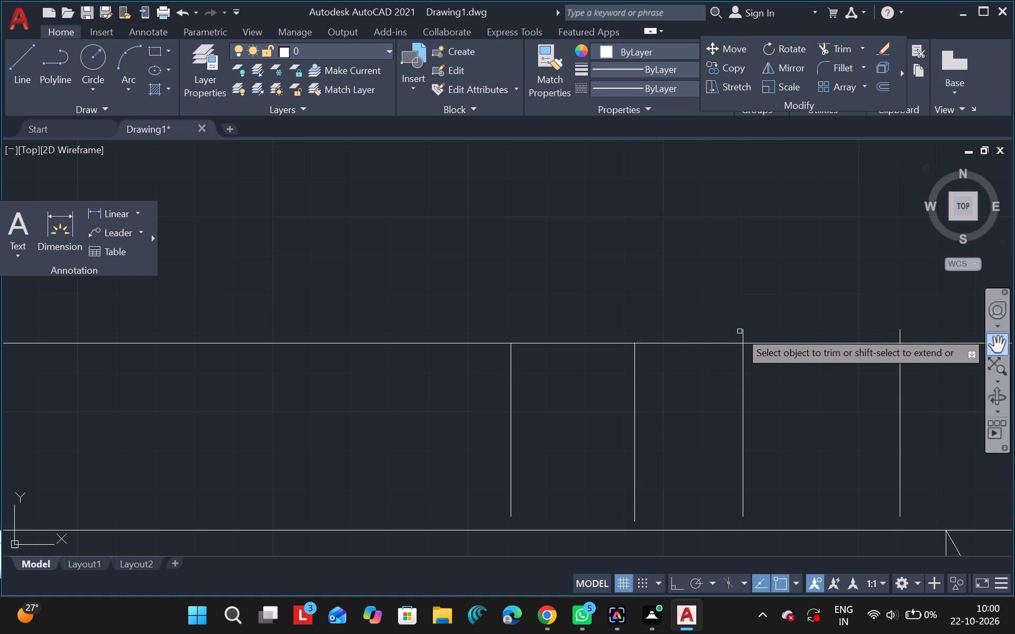
left_click(740, 331)
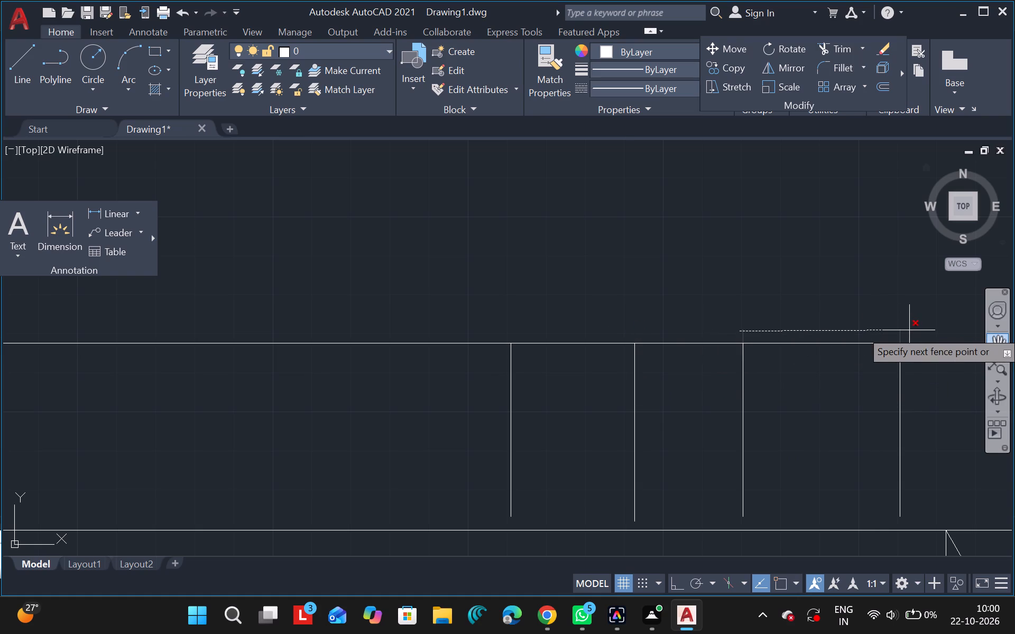
left_click(909, 330)
left_click(909, 330)
scroll(909, 330, "down", 4, "ctrl")
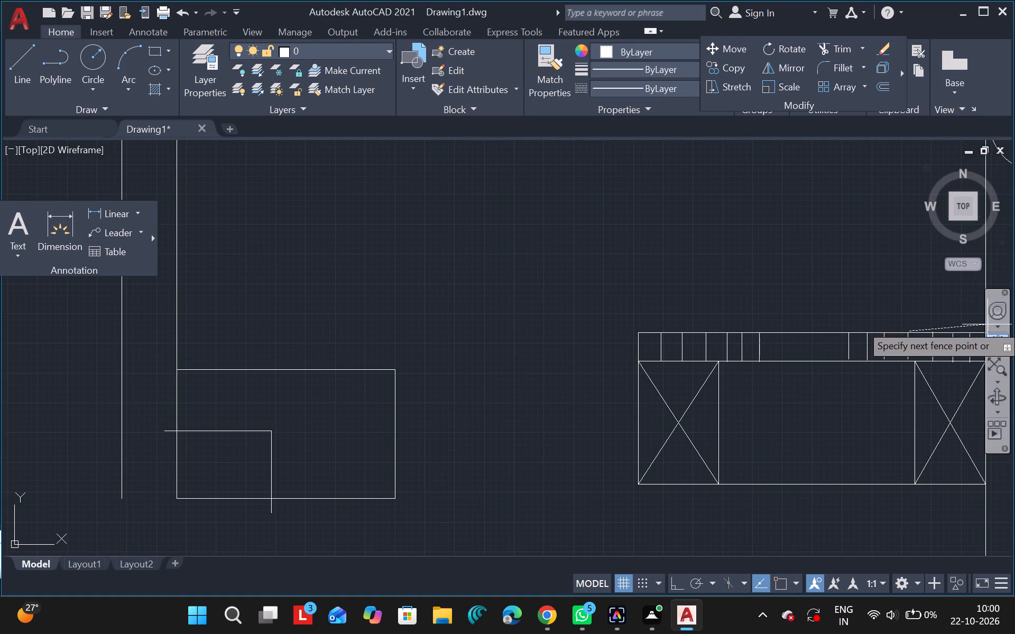
key("Escape")
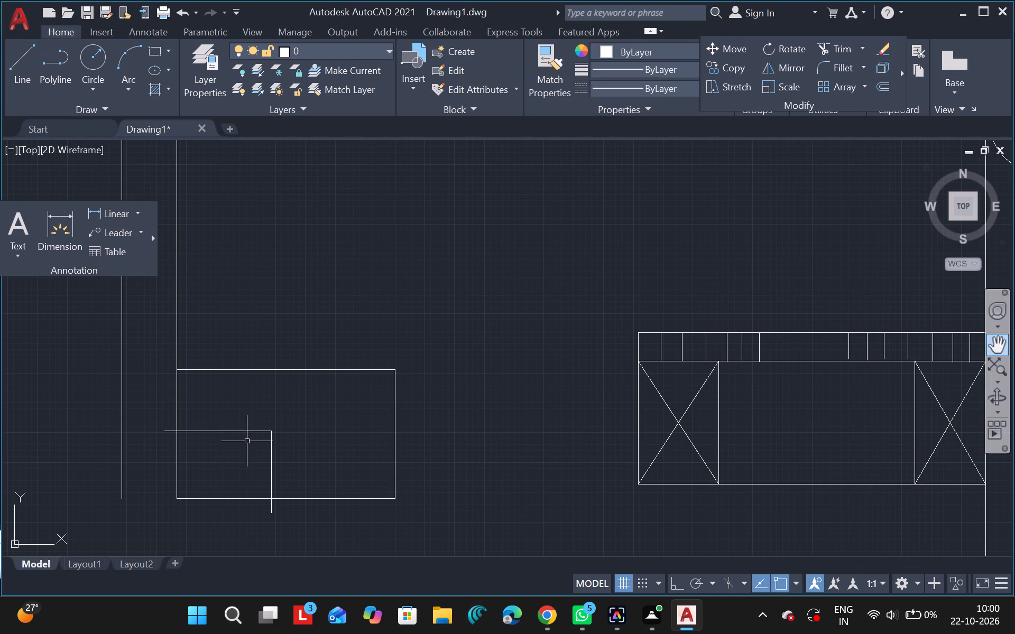
Select the plain rectangle and pick the midpoint grip of its upper edge.
left_click(288, 370)
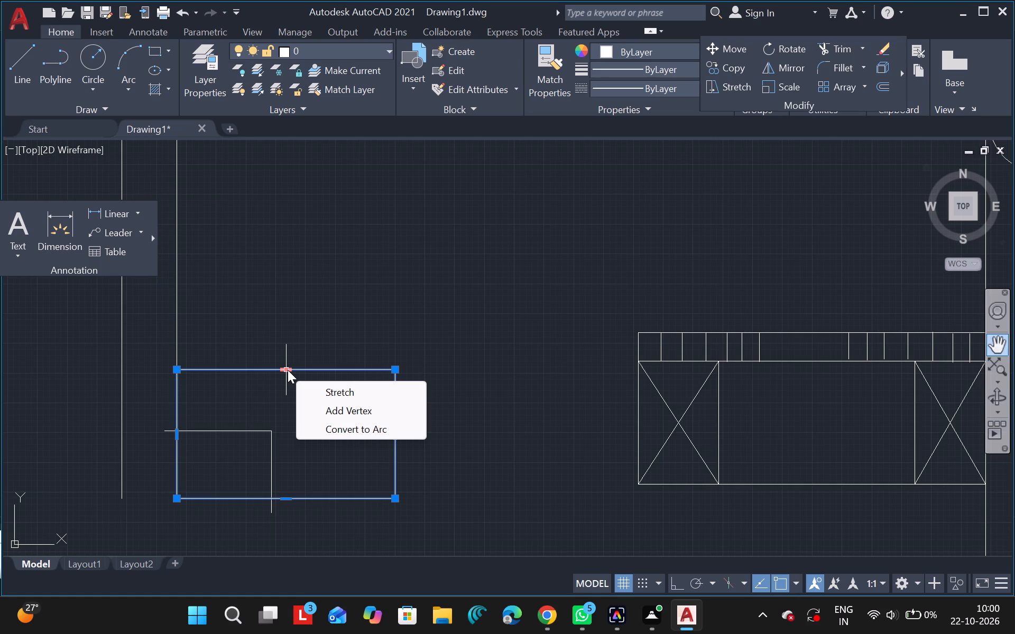
key("Escape")
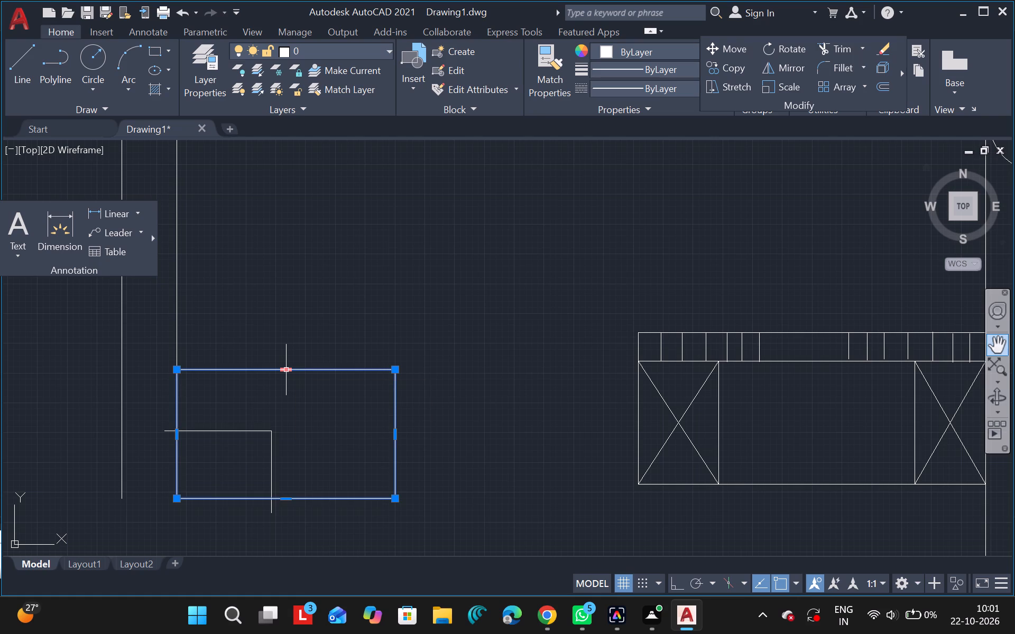
left_click(288, 370)
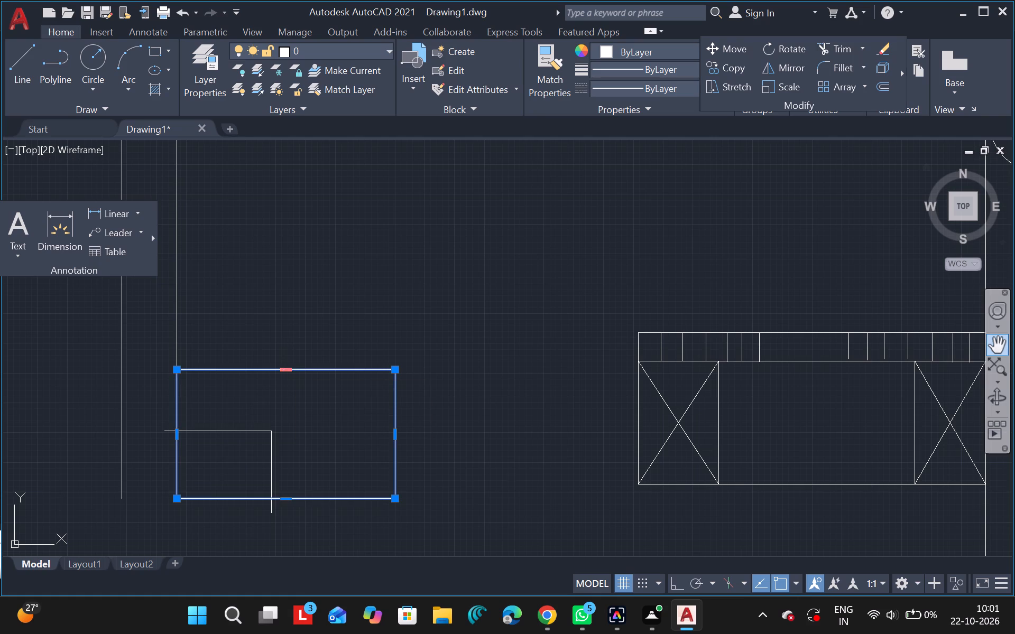
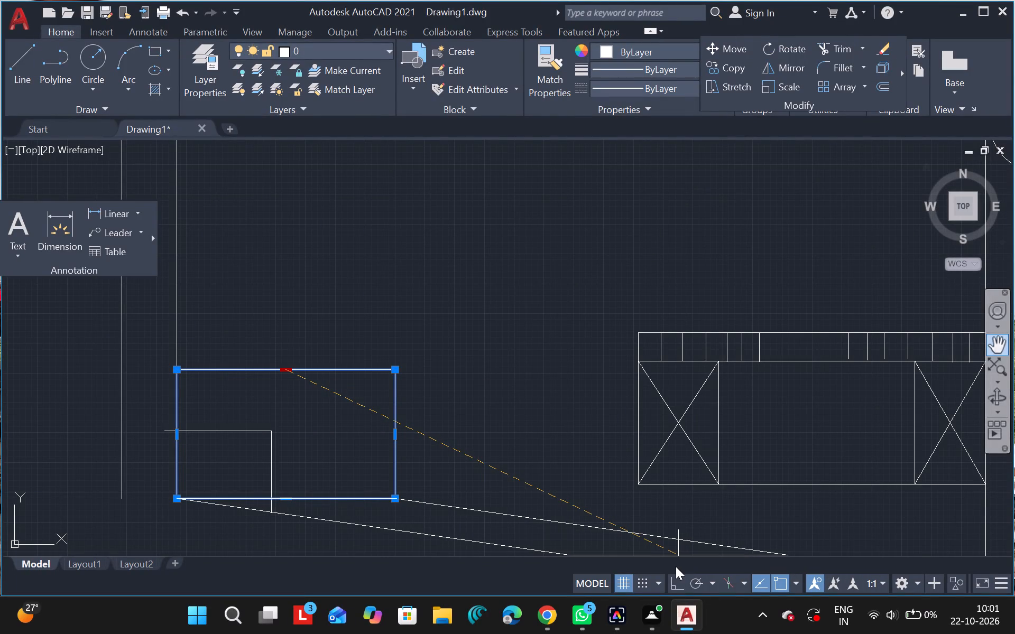
Draw a horizontal line about 435 units long across the plain rectangle, starting about 15 units below its upper corner on the long vertical line.
key("Escape")
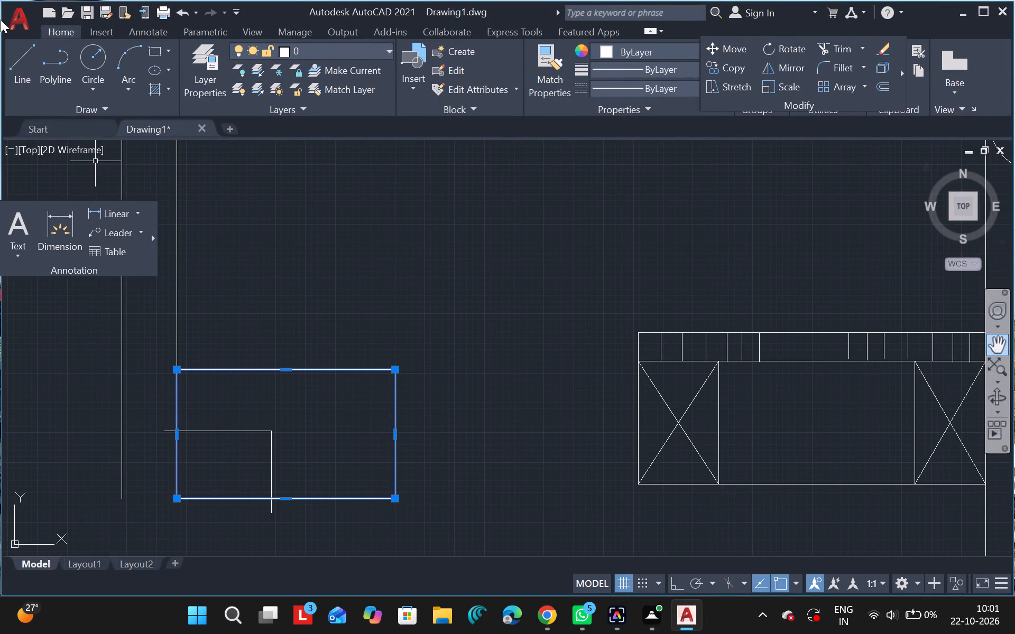
left_click(20, 51)
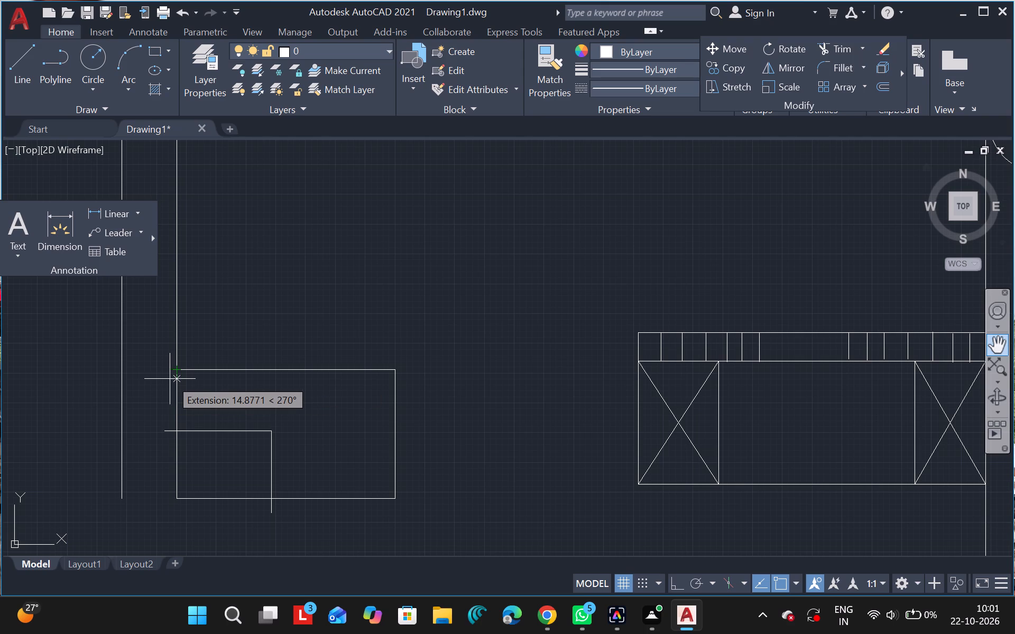
left_click_drag(169, 379, 311, 377)
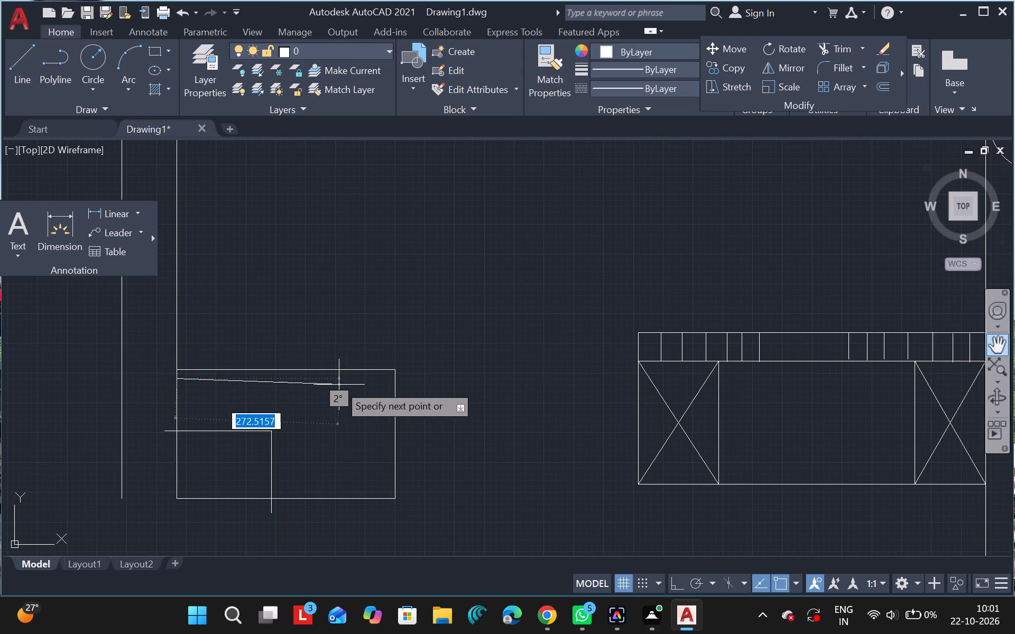
left_click_drag(401, 386, 409, 400)
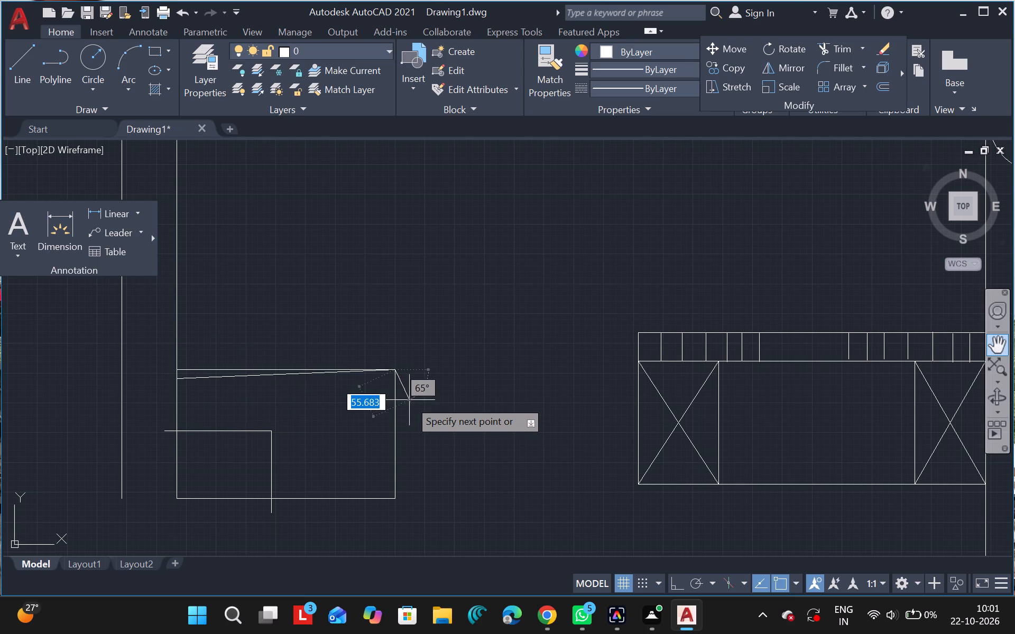
left_click_drag(409, 400, 405, 379)
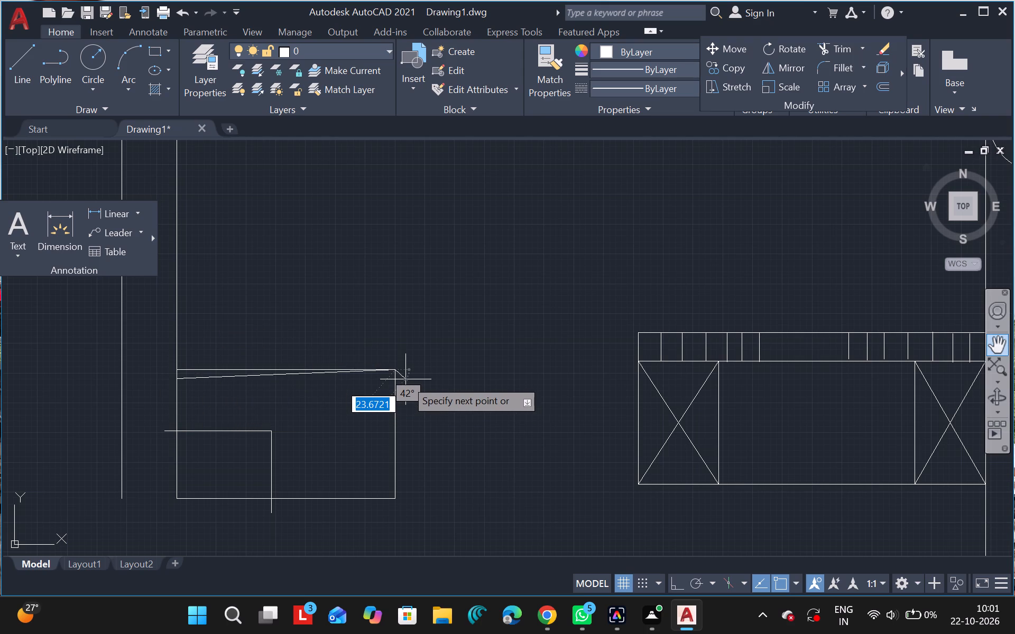
left_click_drag(405, 379, 409, 380)
key("ctrl+z")
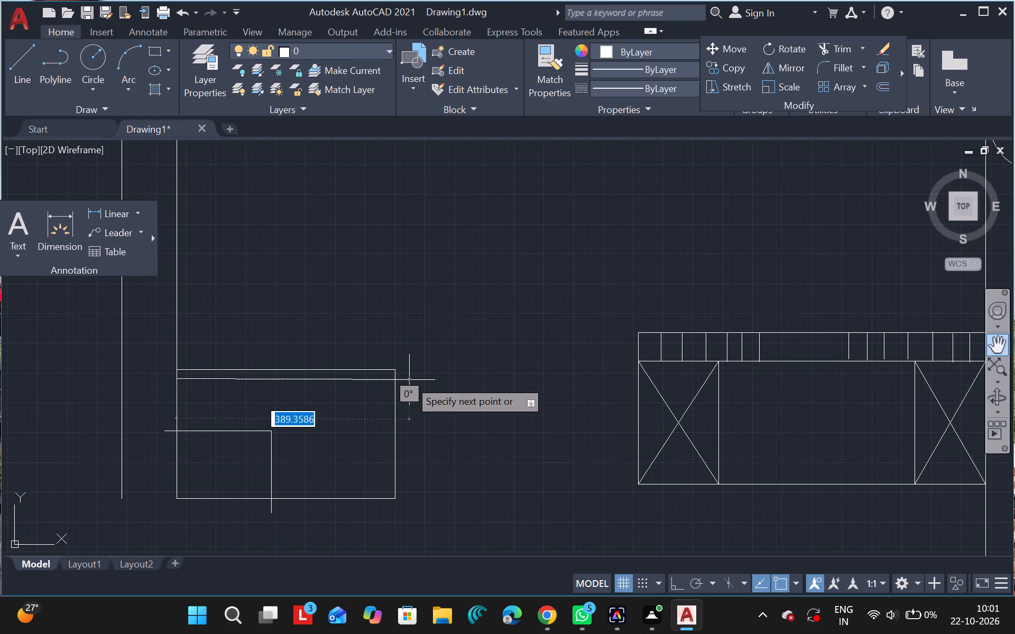
left_click_drag(409, 380, 422, 381)
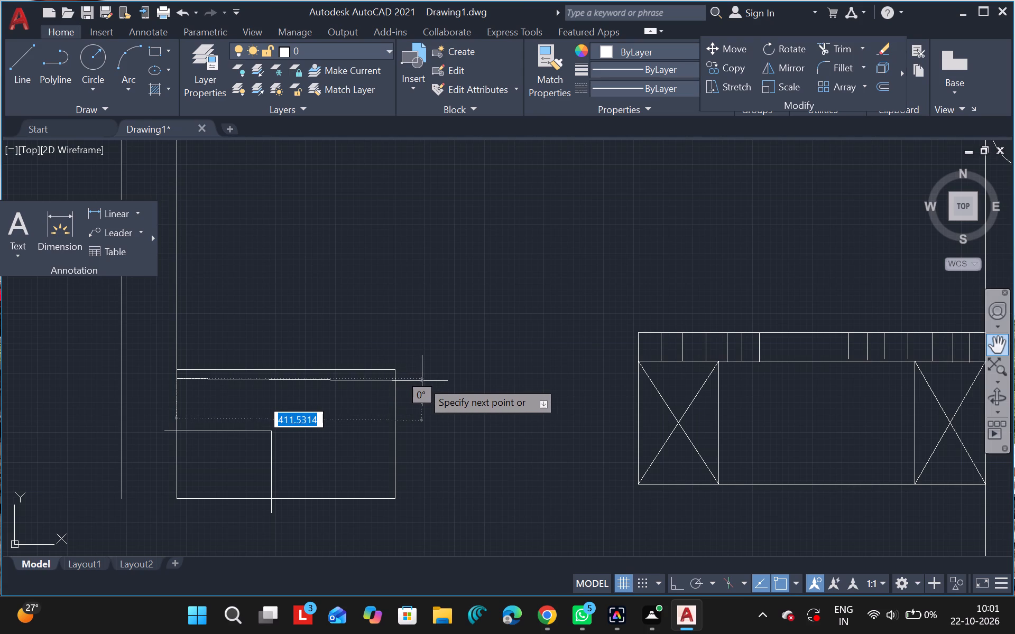
left_click_drag(422, 381, 423, 381)
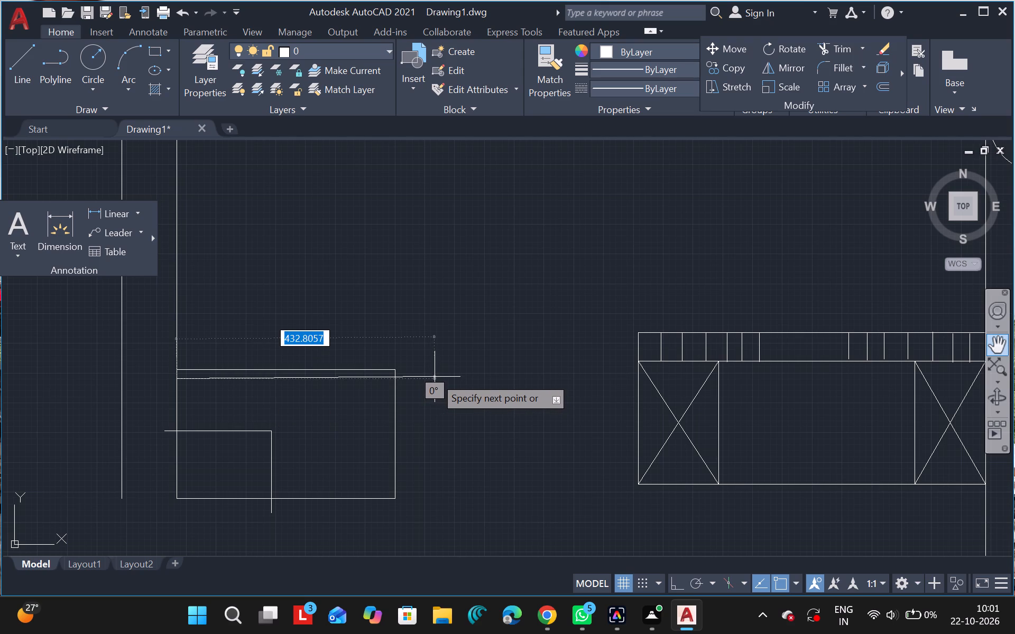
left_click(437, 379)
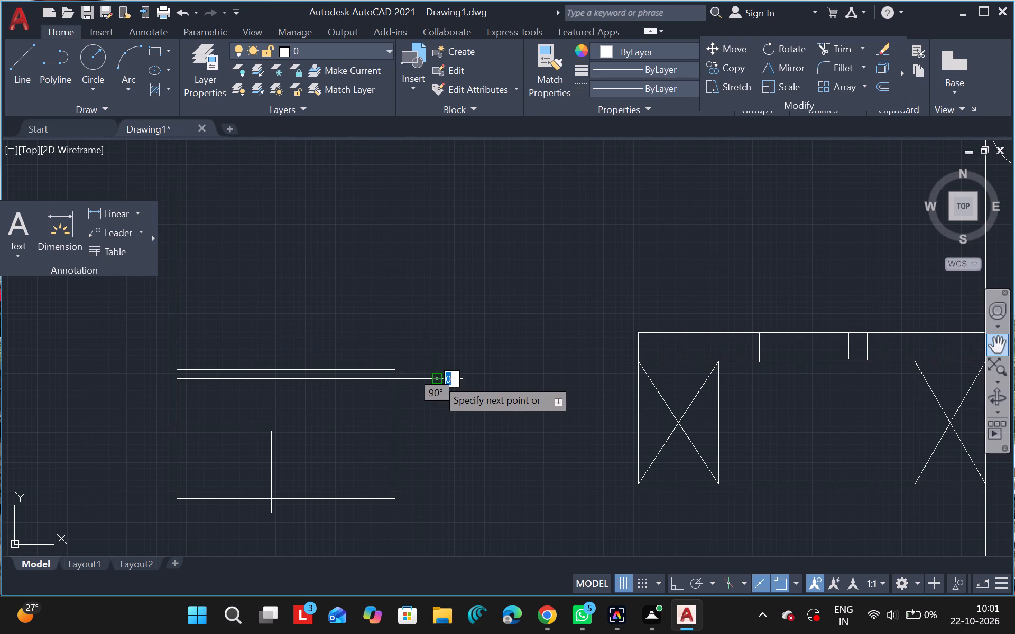
key("Escape")
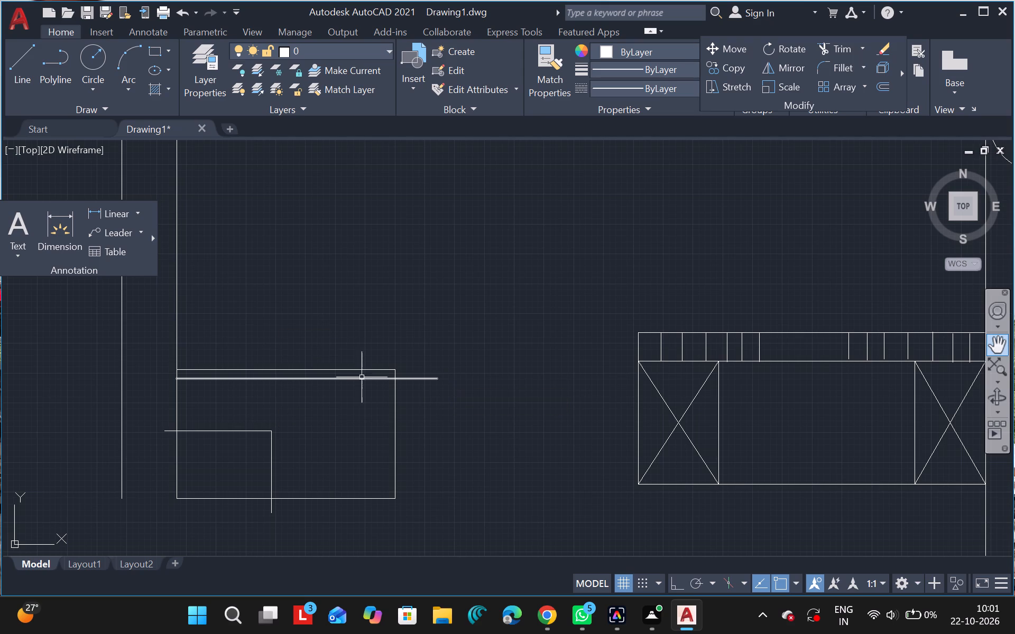
Copy the new horizontal line downward six times, starting about 14 units below it, until the copies reach the inner rectangle's upper edge.
left_click(340, 377)
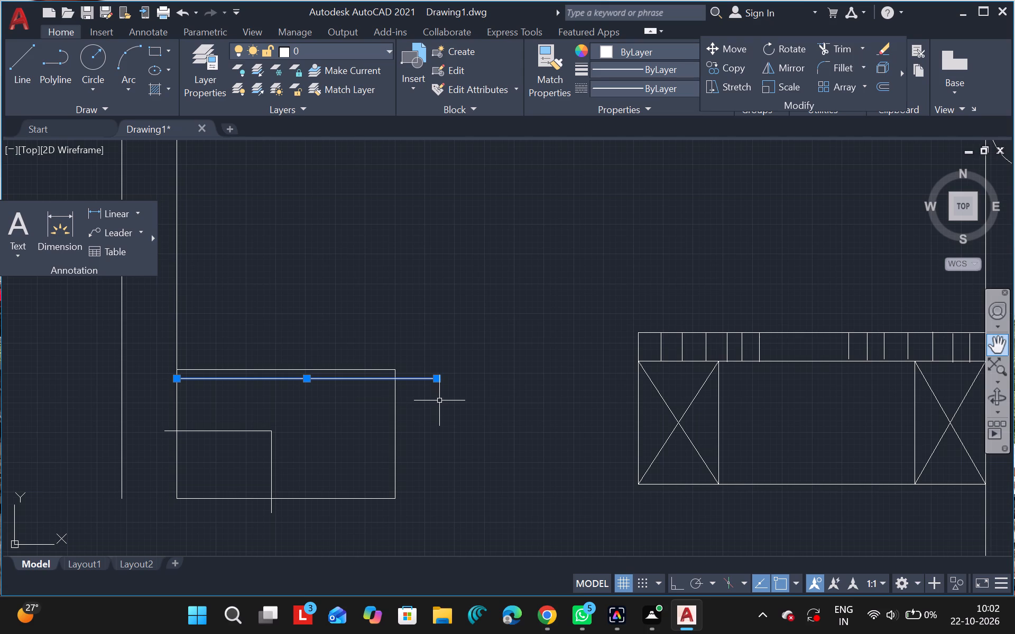
type("co")
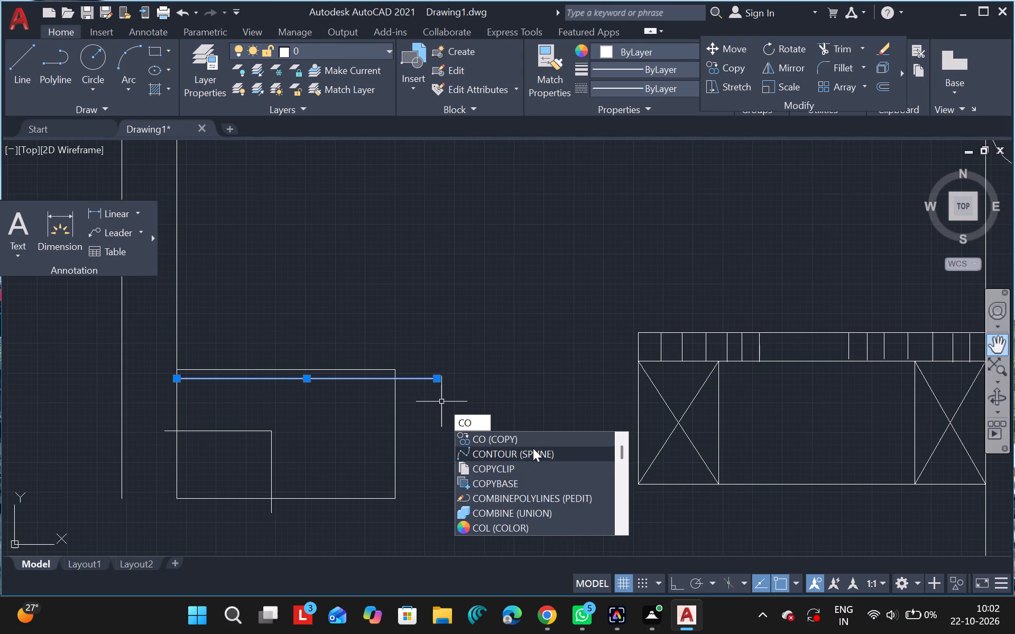
left_click(520, 443)
left_click(520, 443)
left_click_drag(520, 443, 520, 458)
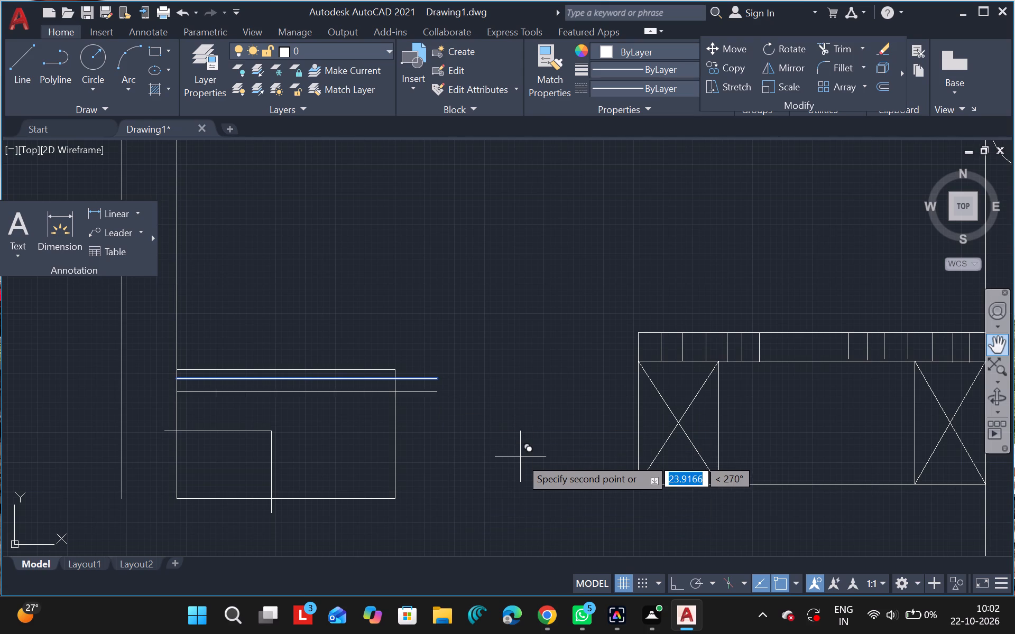
left_click_drag(520, 458, 520, 451)
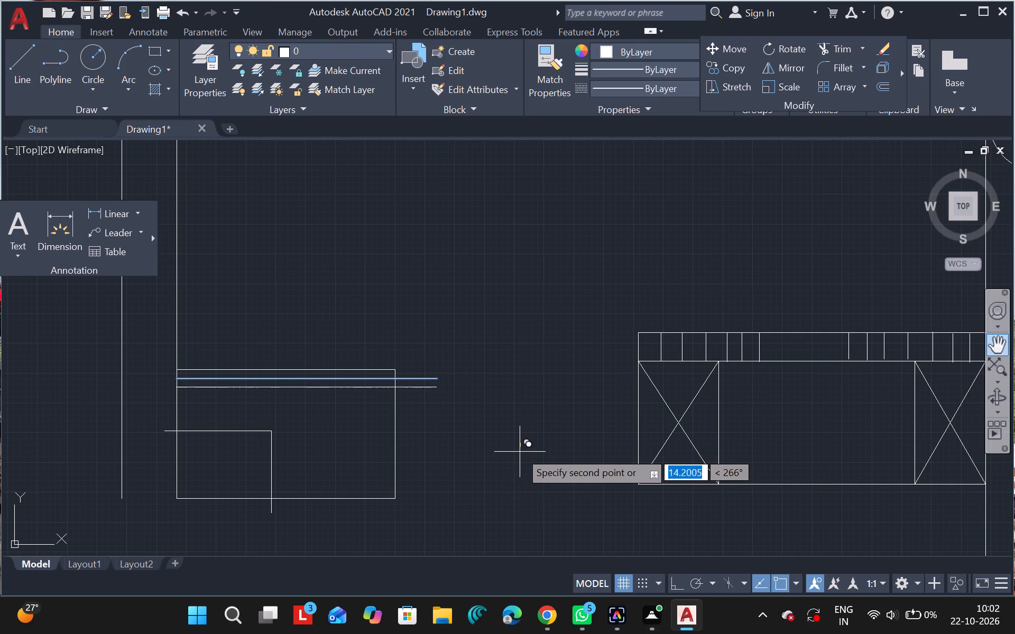
left_click_drag(520, 451, 518, 451)
left_click_drag(518, 451, 519, 455)
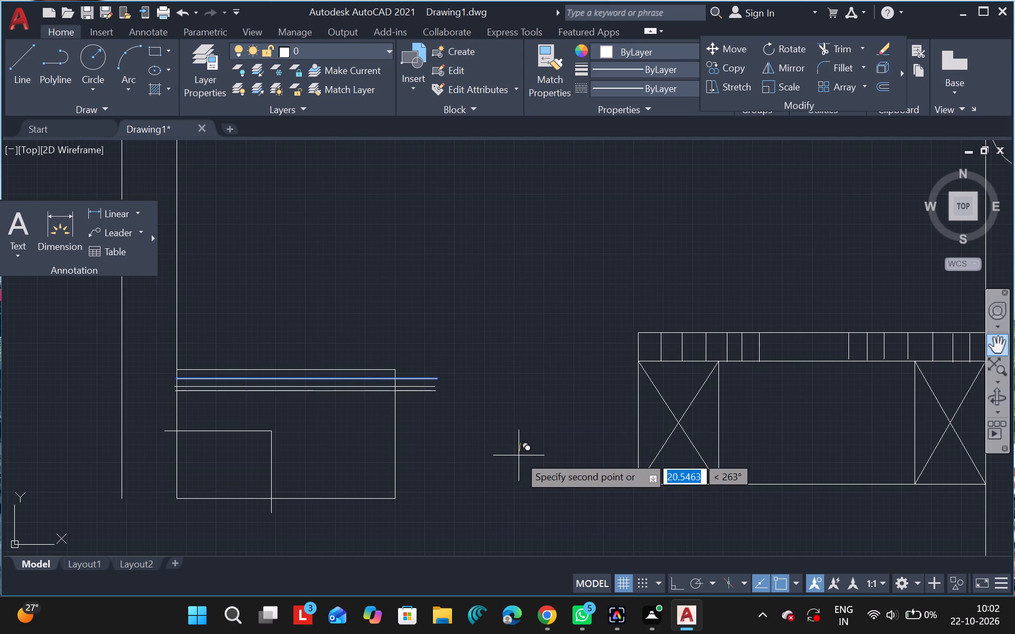
left_click_drag(519, 455, 519, 458)
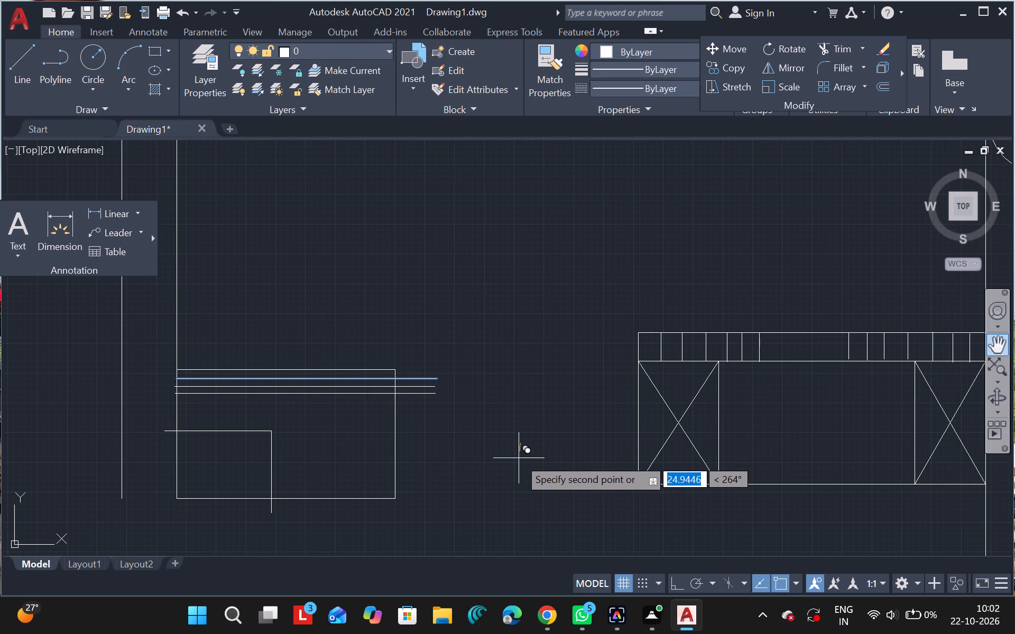
left_click_drag(519, 458, 519, 460)
left_click_drag(519, 460, 521, 469)
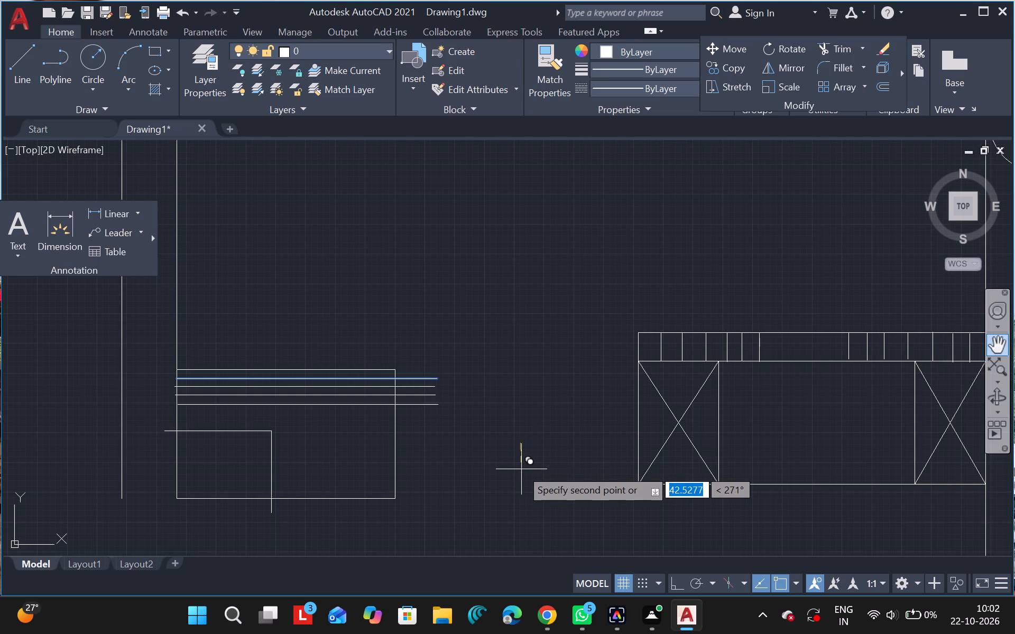
left_click_drag(521, 469, 520, 468)
left_click_drag(520, 468, 520, 470)
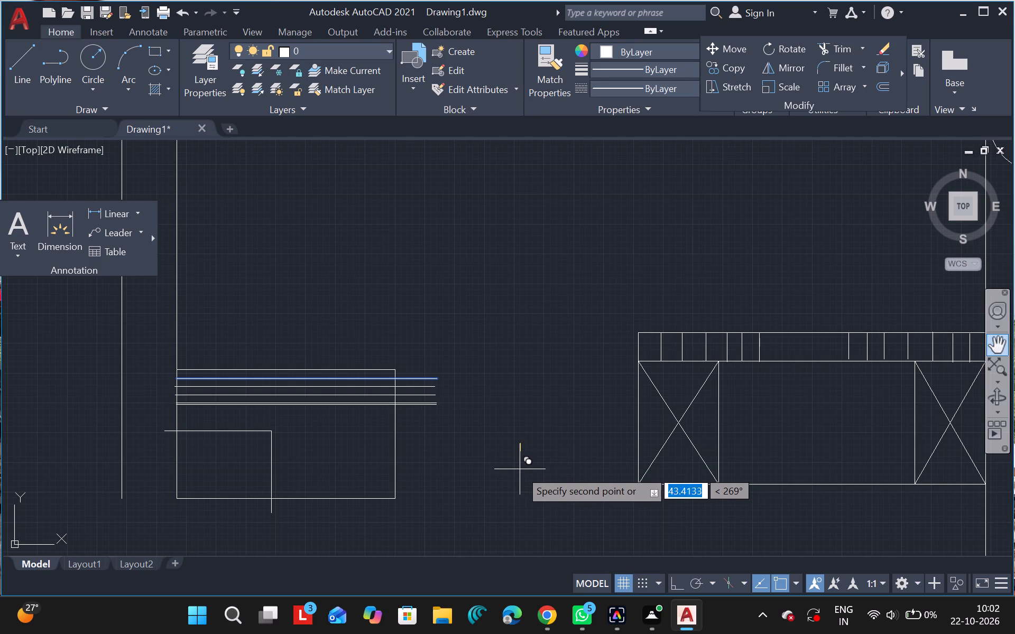
left_click_drag(520, 470, 520, 475)
left_click_drag(520, 475, 520, 484)
left_click_drag(520, 484, 521, 496)
left_click_drag(521, 496, 522, 506)
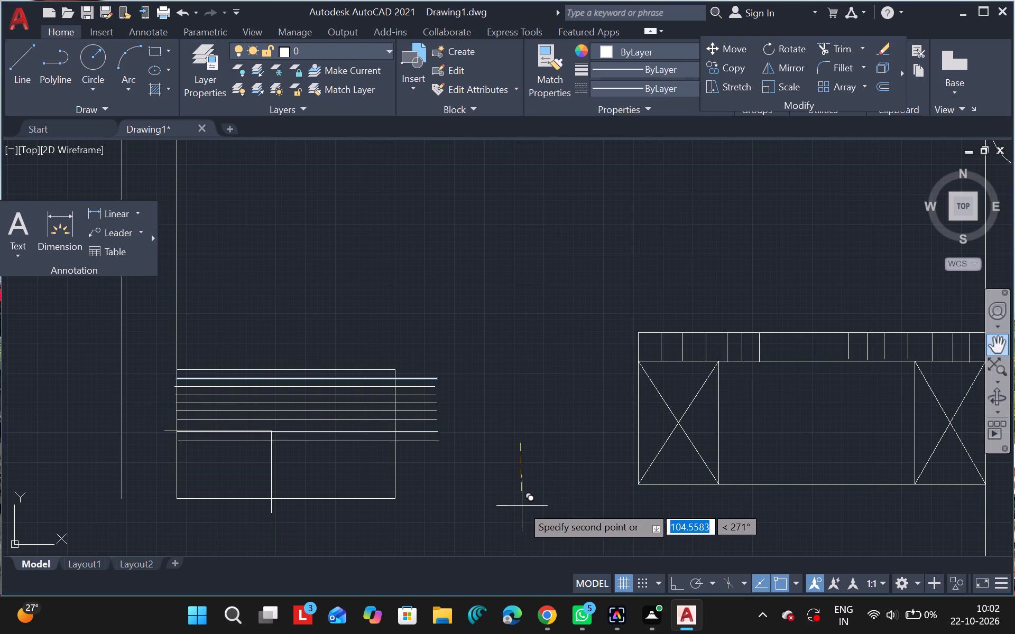
left_click_drag(522, 506, 609, 500)
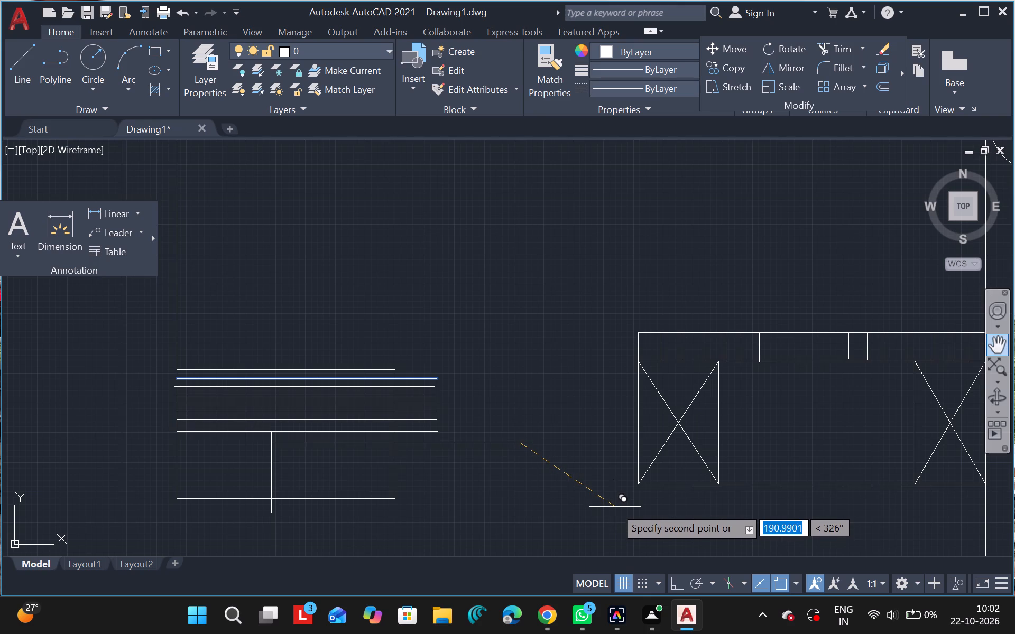
Place five more evenly spaced copies of the line beside the inner rectangle, starting from its vertical edge and continuing down toward the outer rectangle's lower edge.
left_click(615, 507)
left_click_drag(615, 518, 616, 528)
left_click_drag(616, 528, 616, 537)
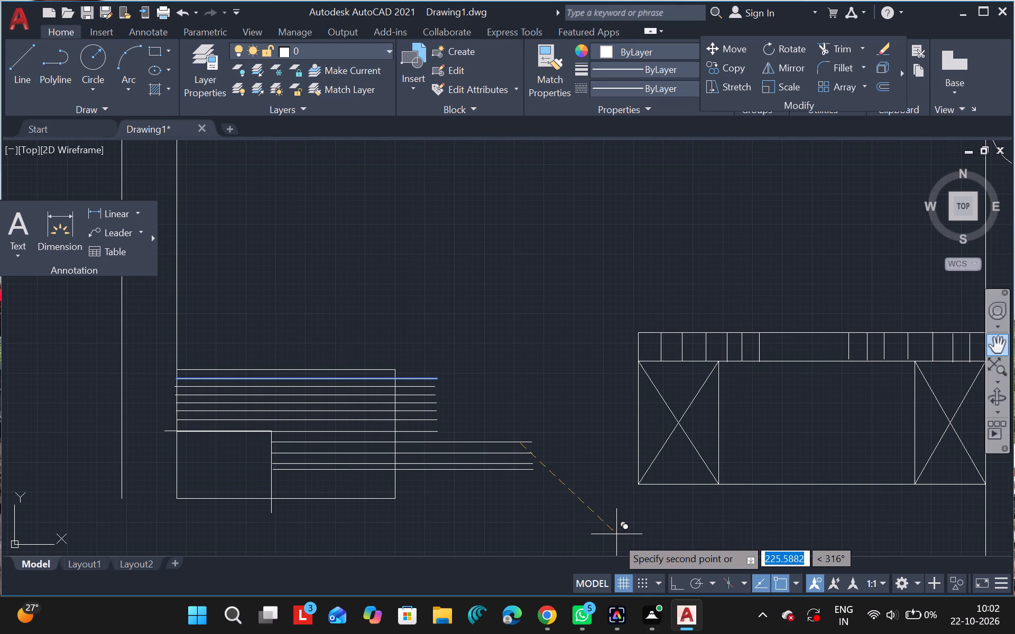
left_click_drag(616, 537, 616, 538)
left_click_drag(616, 538, 619, 549)
left_click(619, 549)
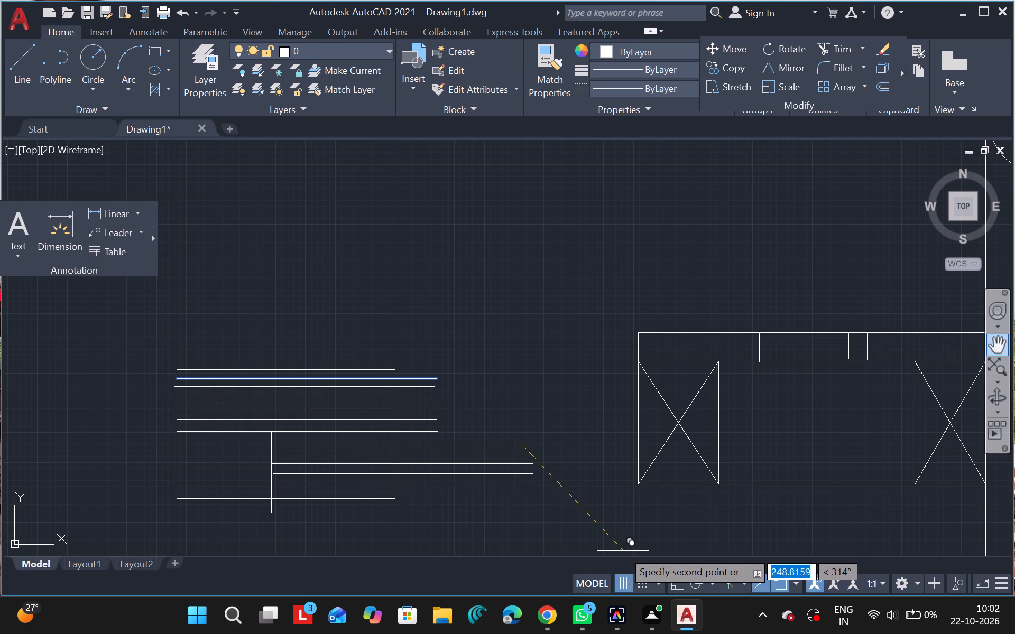
key("Escape")
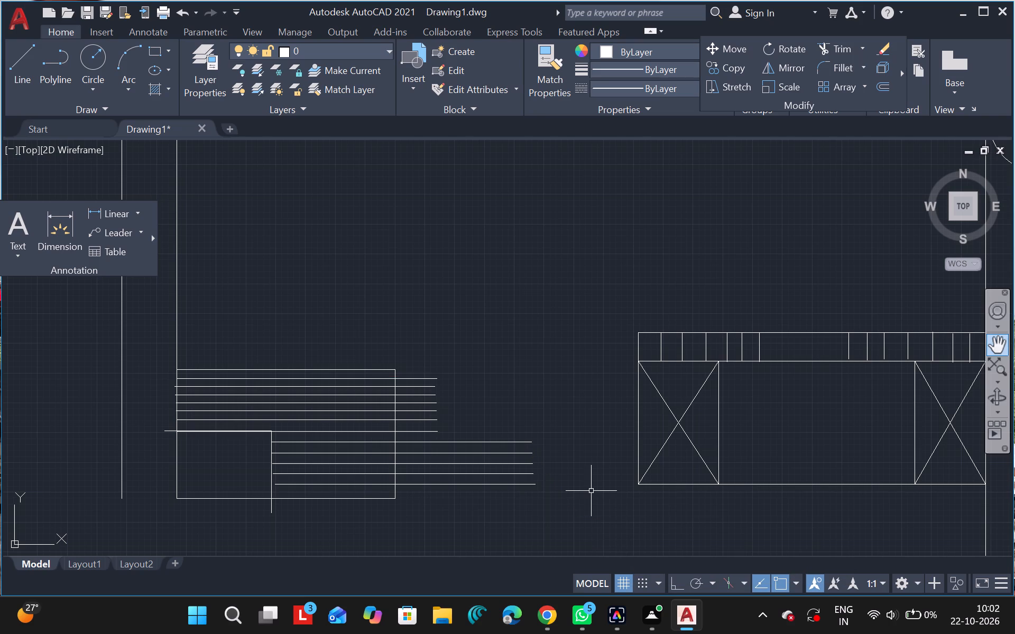
Trim all the horizontal lines' overshoots beyond the outer rectangle's free vertical edge.
type("tr")
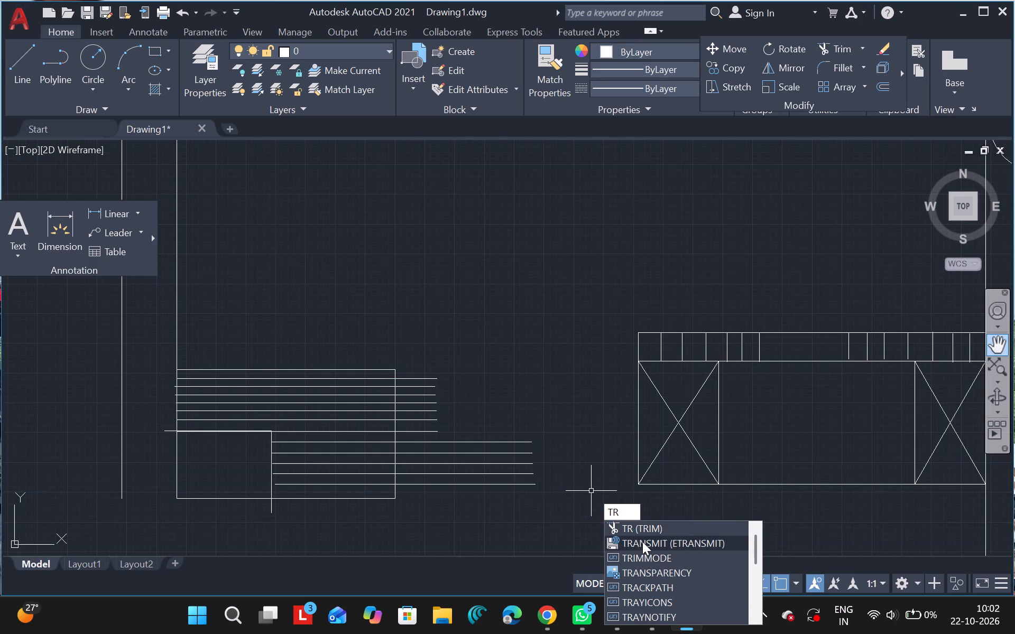
left_click(637, 530)
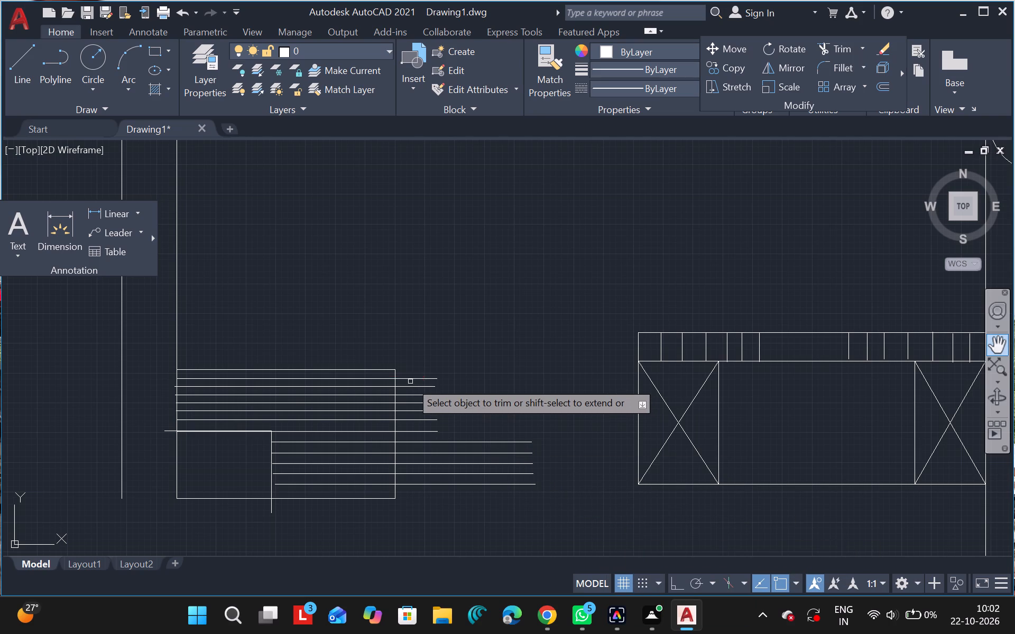
left_click_drag(411, 366, 420, 497)
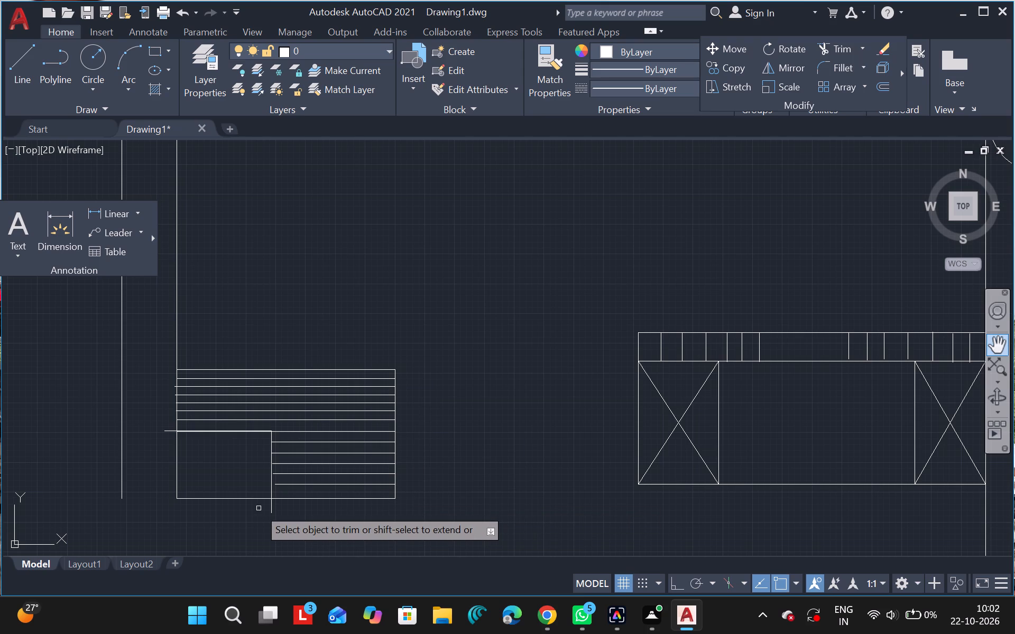
Trim the inner rectangle's overshoots below the outer rectangle's lower edge and past the long vertical line.
left_click_drag(259, 508, 290, 511)
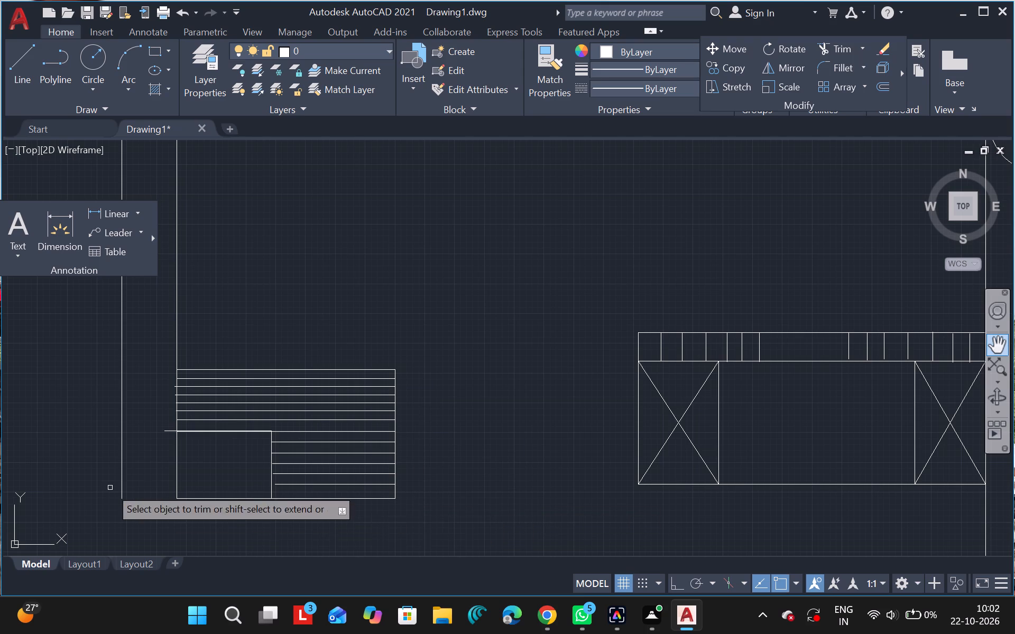
left_click_drag(167, 415, 165, 450)
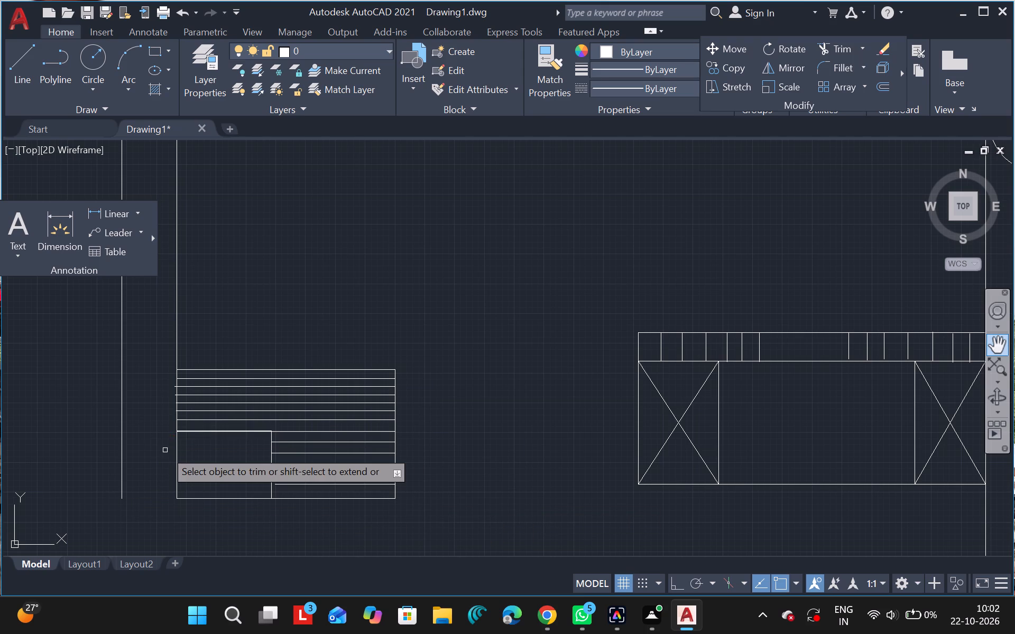
Trim the short stubs of the copied horizontal lines that project past the long vertical line, and end the trim.
scroll(164, 360, "up", 2, "ctrl")
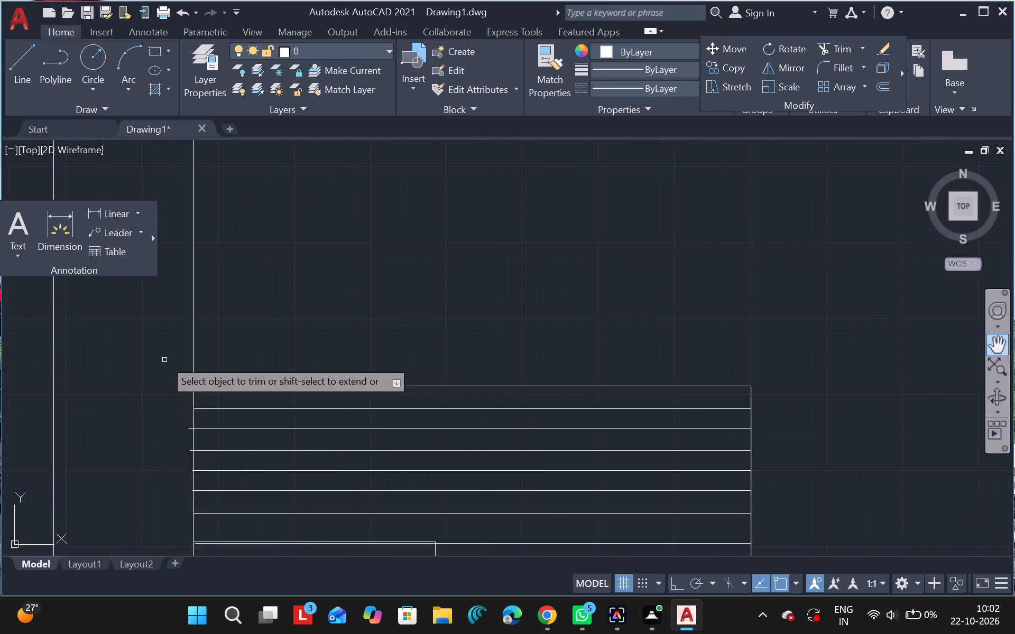
scroll(164, 360, "up", 1, "ctrl")
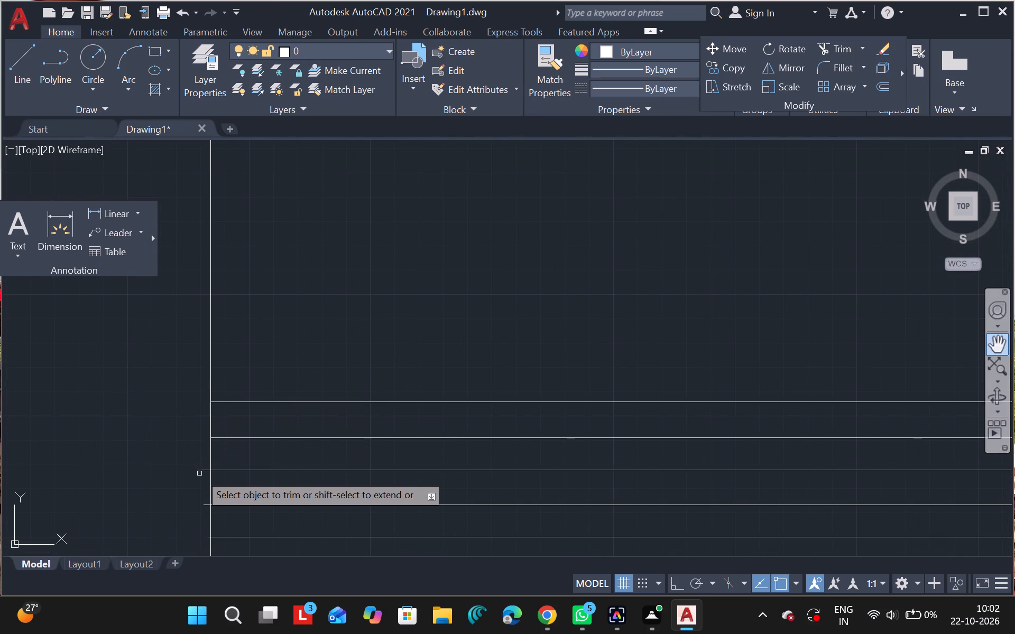
left_click_drag(201, 469, 202, 503)
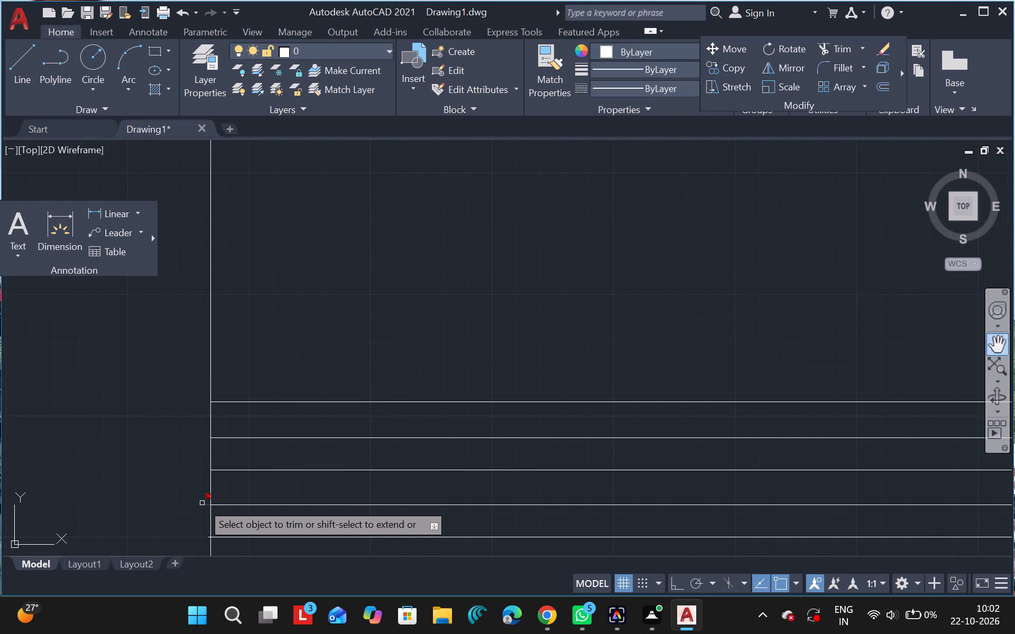
left_click_drag(202, 503, 202, 505)
left_click_drag(202, 505, 205, 537)
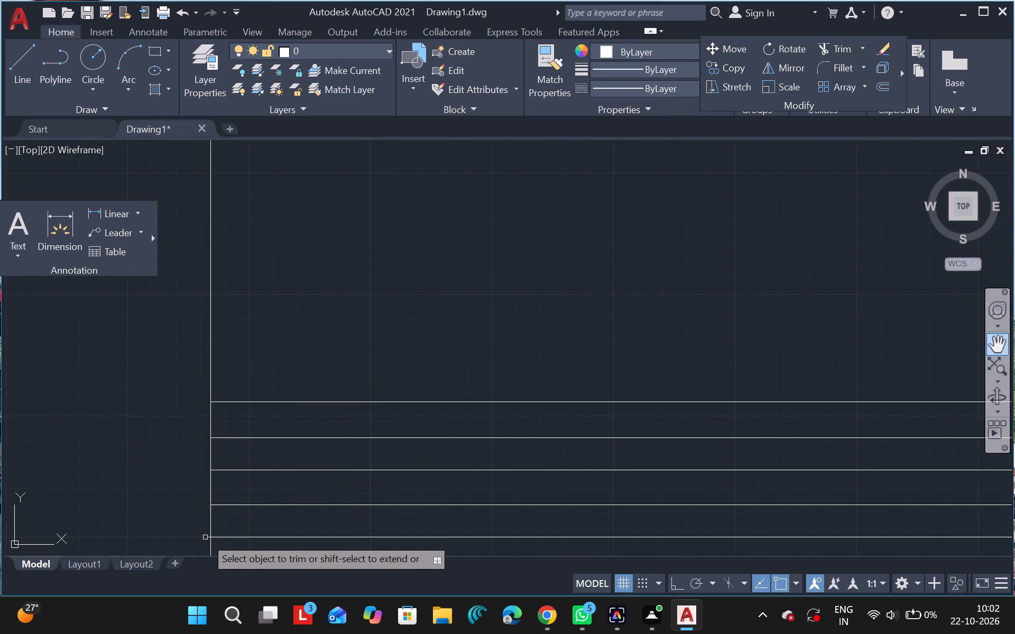
left_click_drag(207, 537, 287, 440)
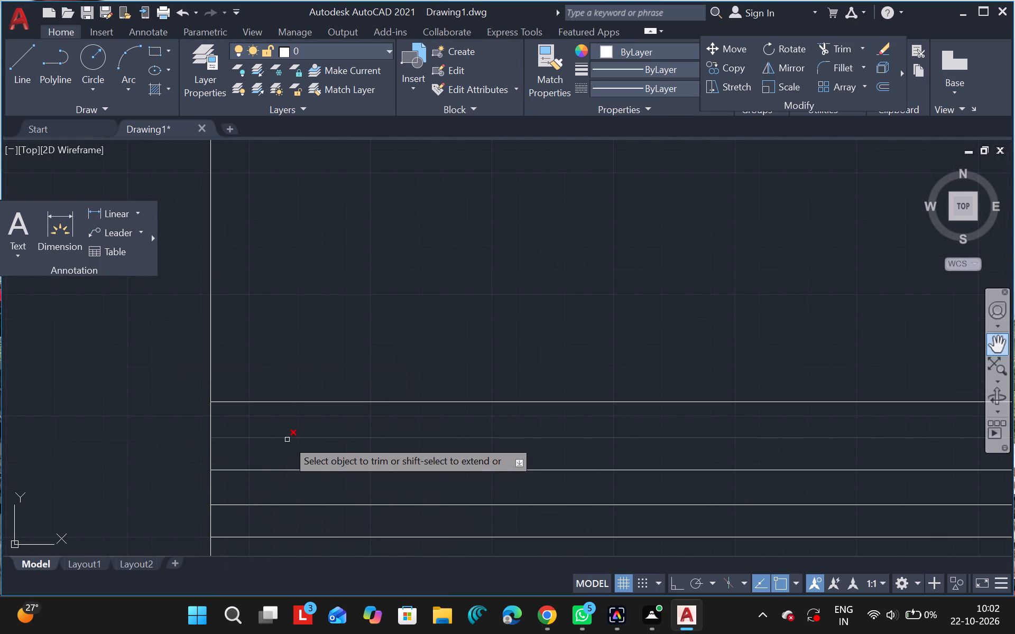
scroll(334, 218, "down", 4, "ctrl")
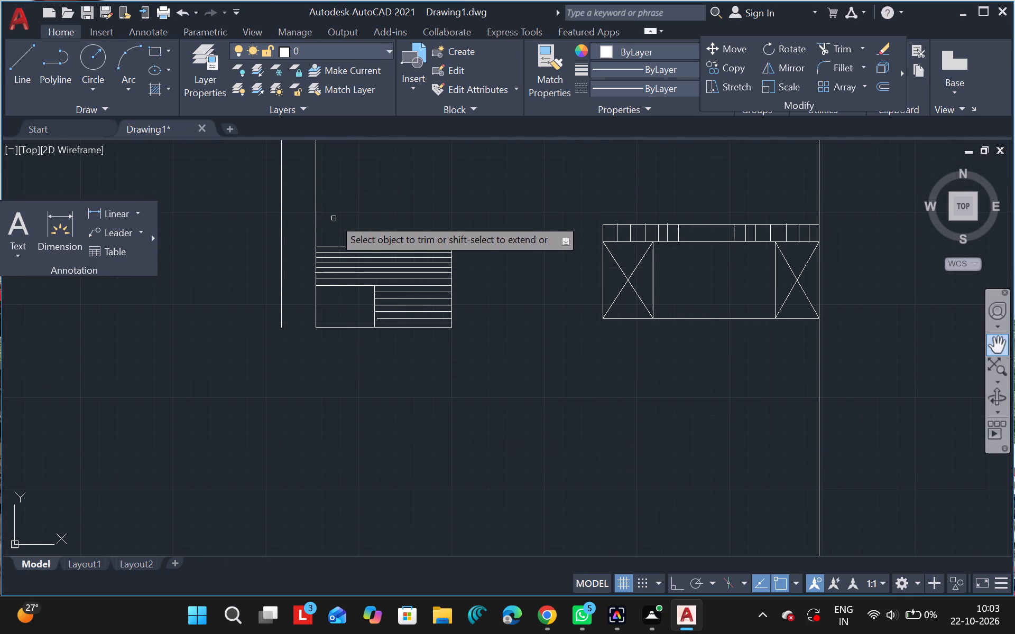
key("Escape")
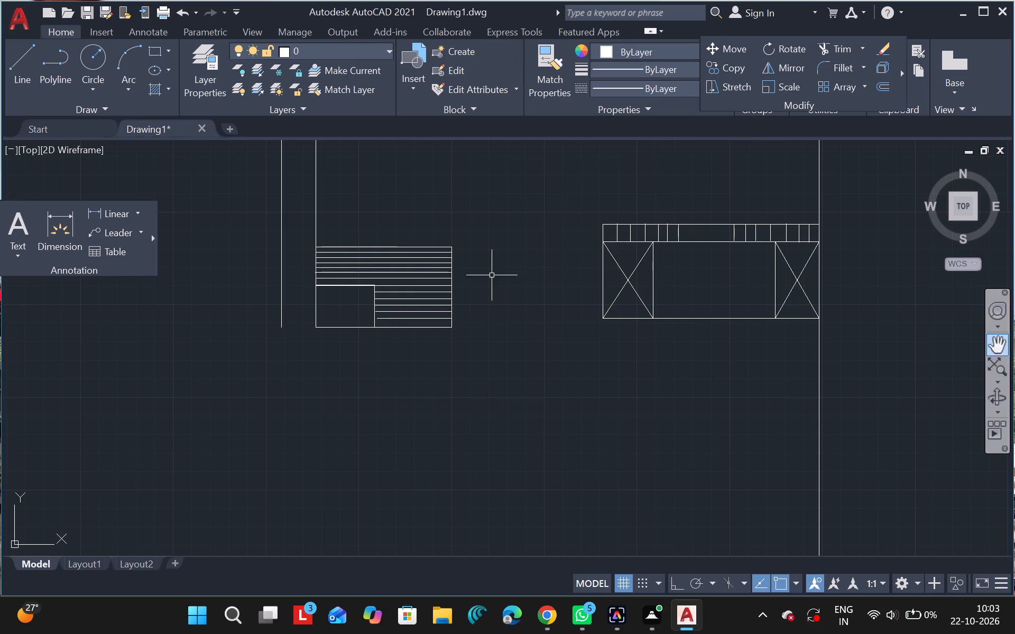
Trim the inner vertical wall line's short overshoot above the inner horizontal line at the double-lined corner, and end the trim.
scroll(567, 282, "down", 4, "ctrl")
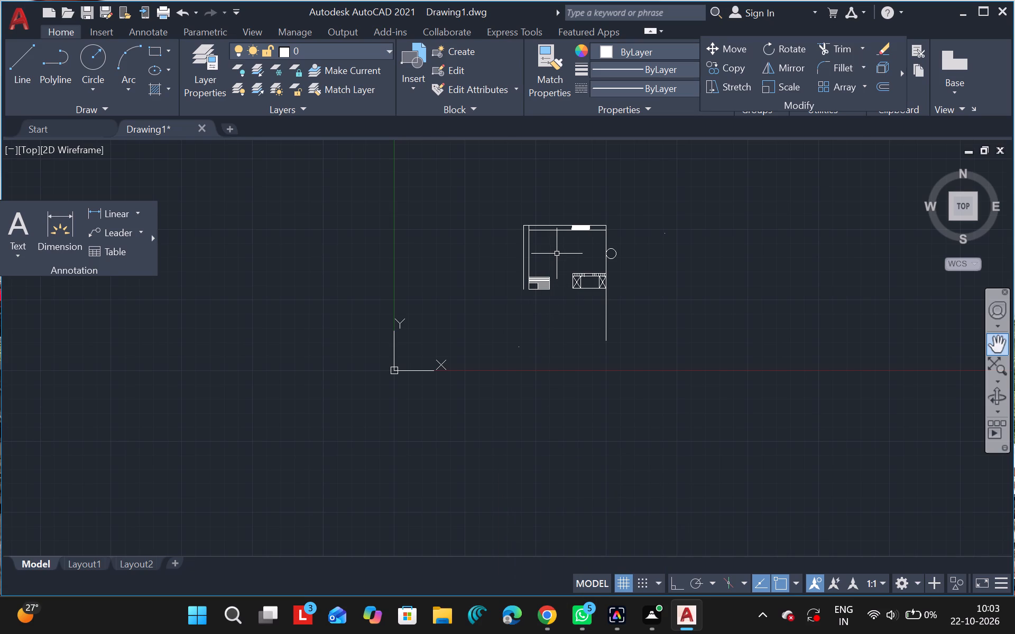
scroll(553, 256, "up", 3, "ctrl")
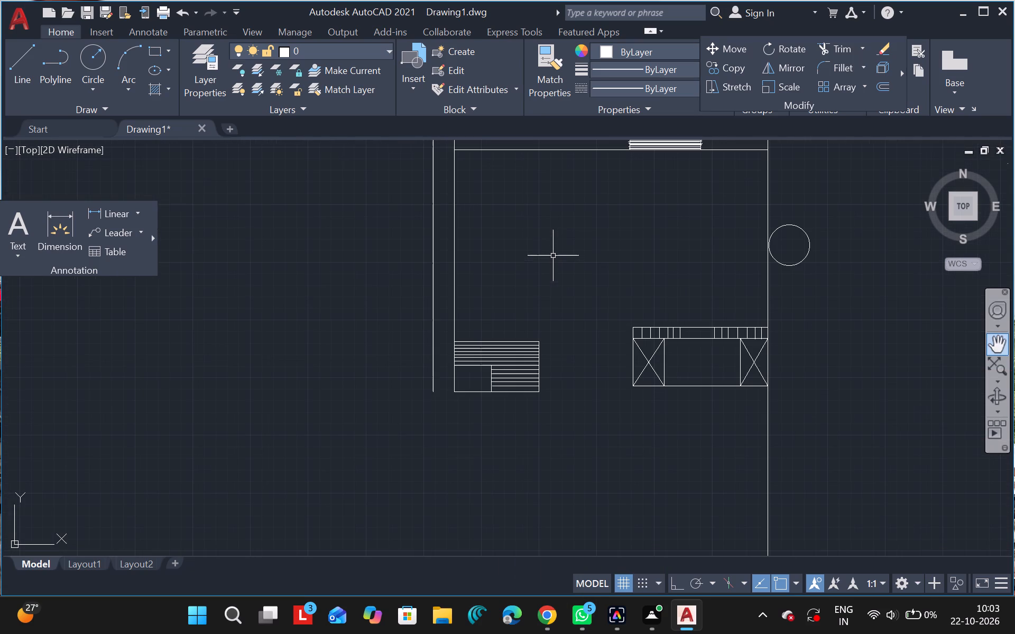
scroll(564, 243, "down", 2, "ctrl")
type("tr")
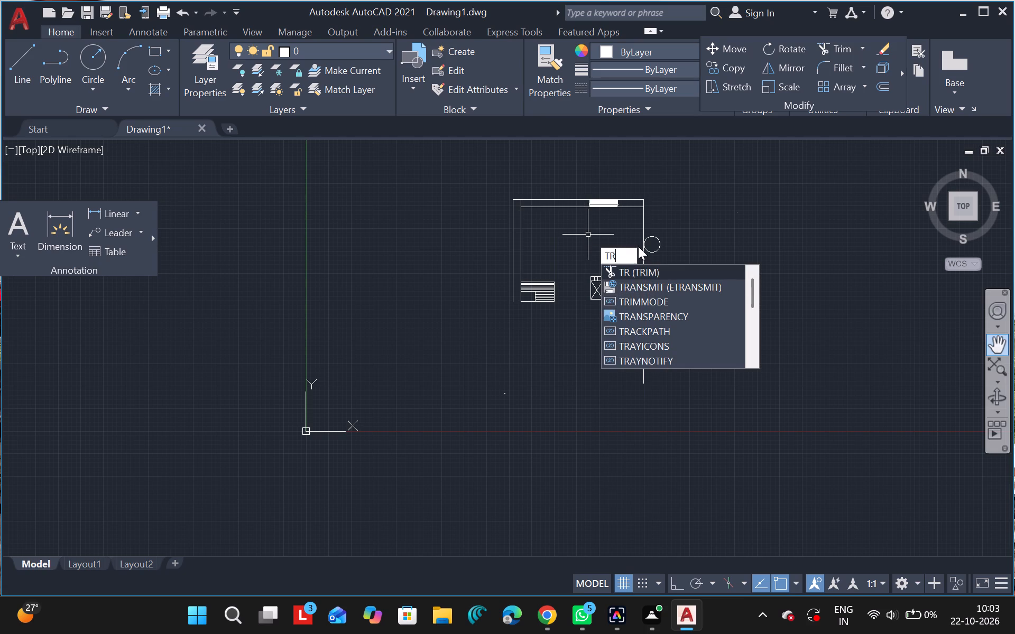
left_click(650, 276)
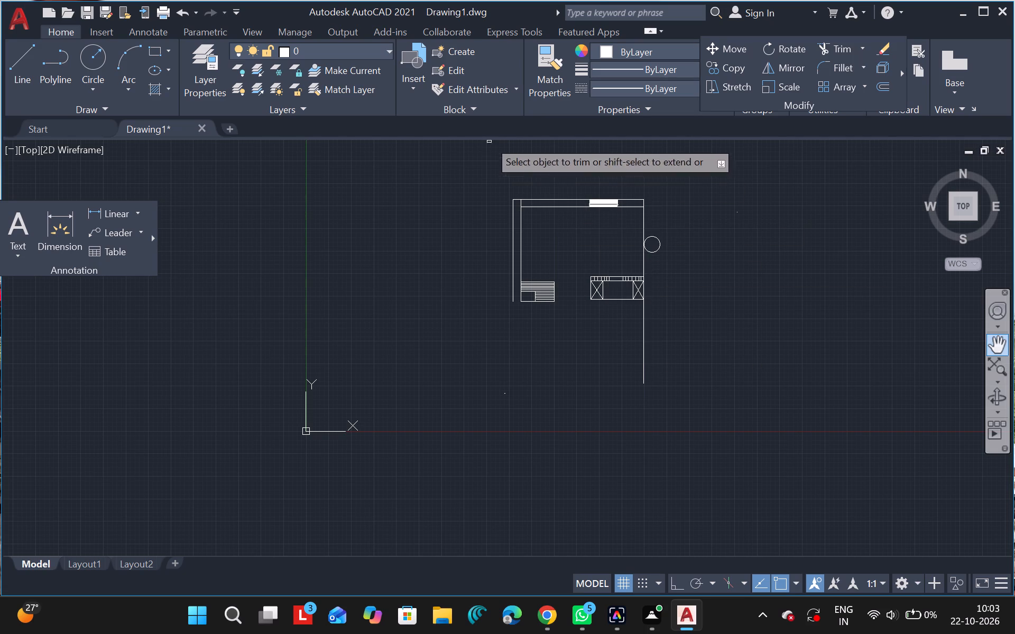
left_click(521, 203)
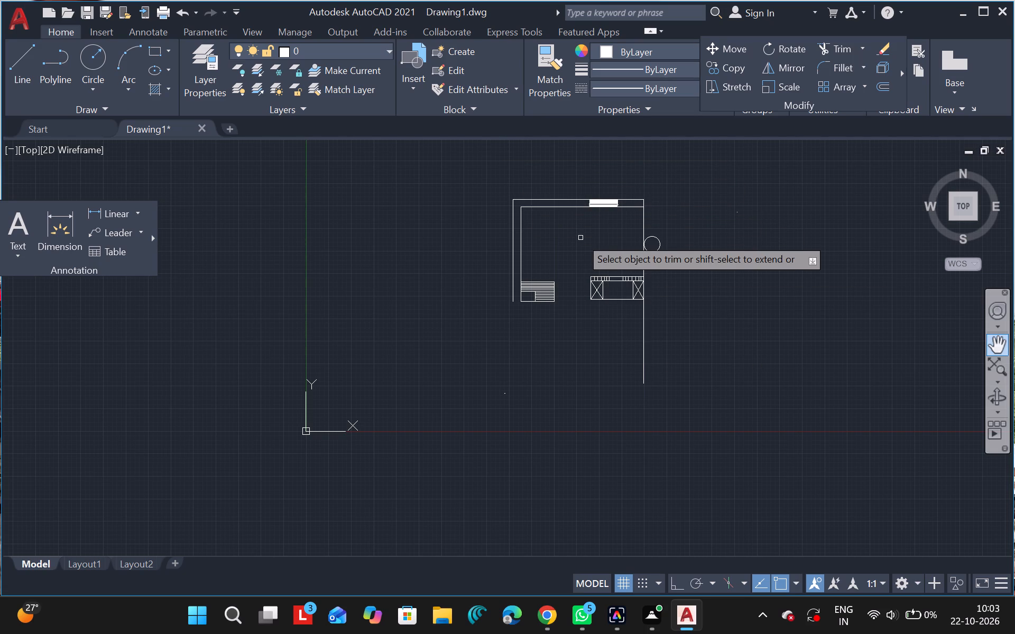
scroll(580, 238, "left", 1)
key("Escape")
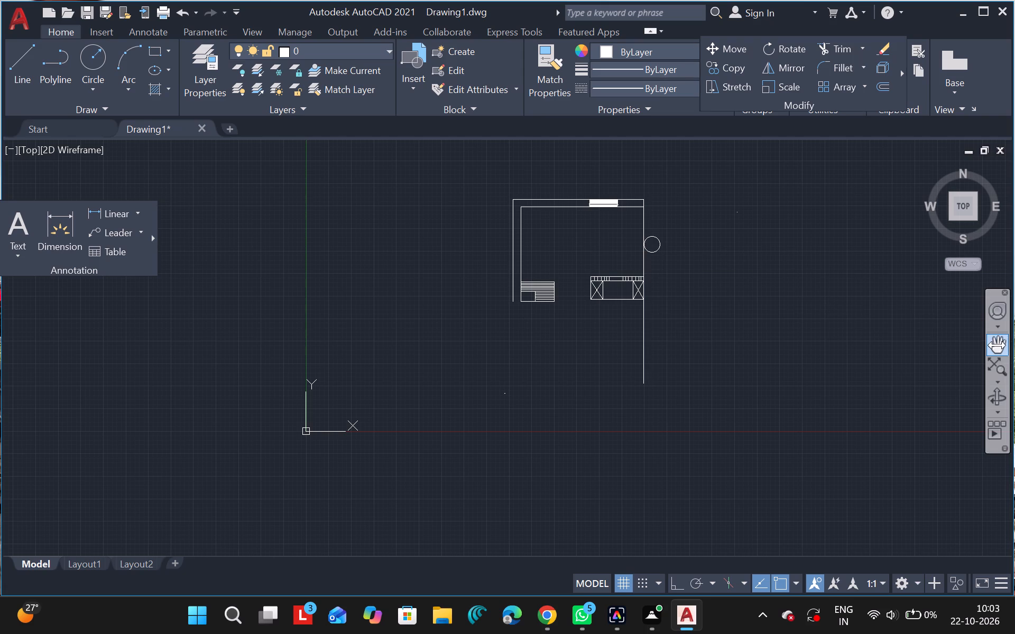
Examine the whole layout and the hatched opening in the upper double-lined band.
double_click(996, 345)
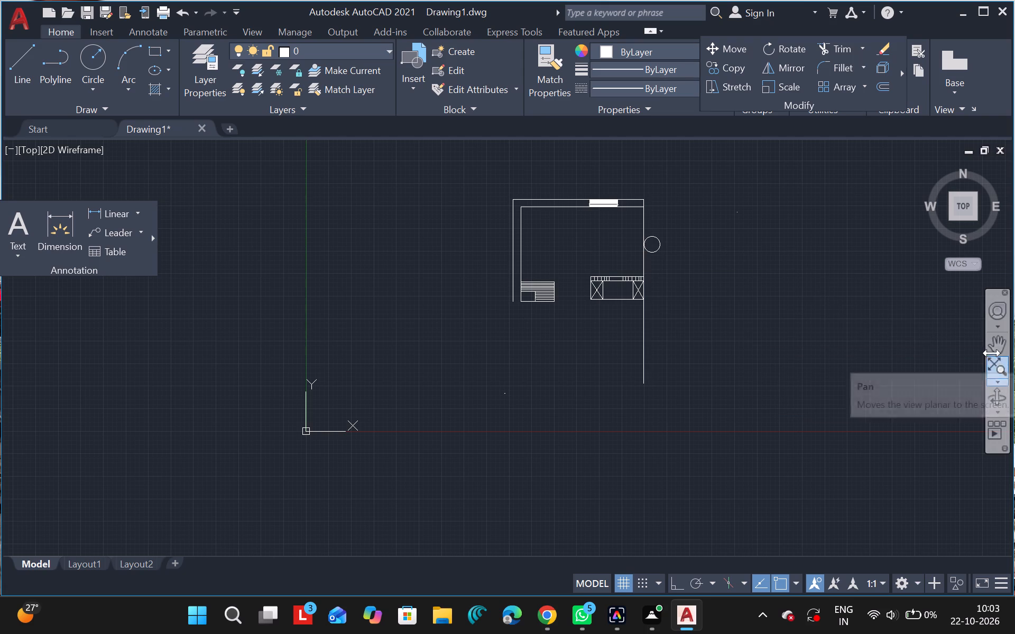
left_click(985, 349)
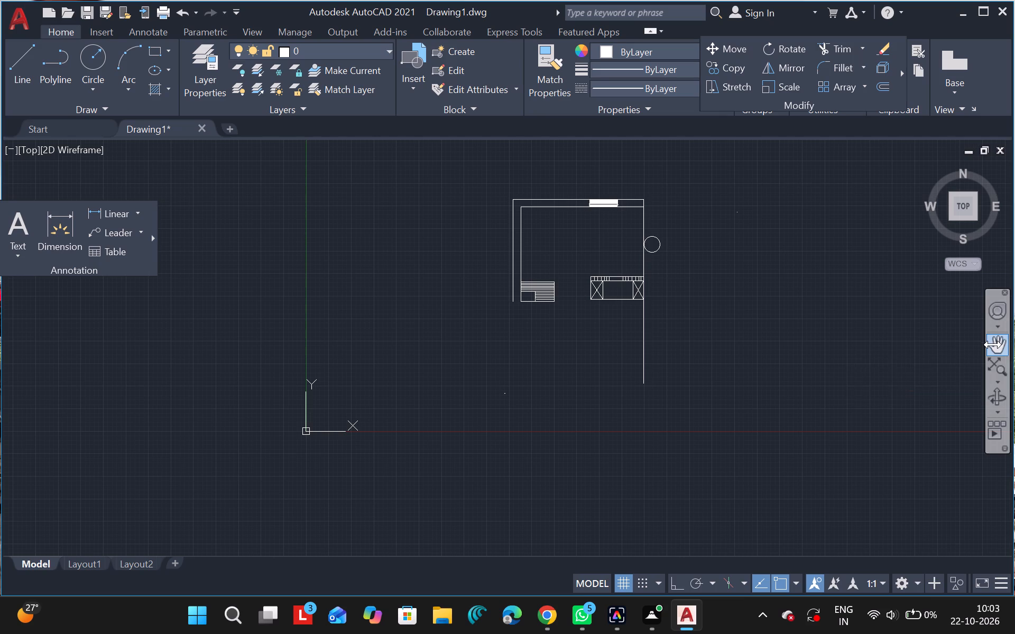
left_click(993, 344)
left_click_drag(823, 316, 704, 313)
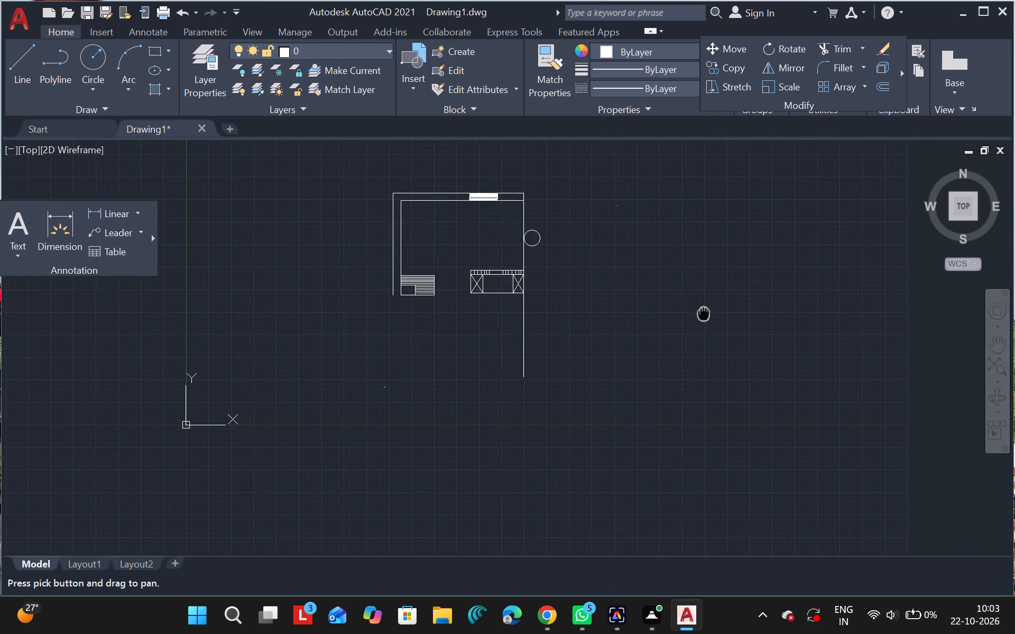
left_click_drag(704, 313, 716, 347)
key("Escape")
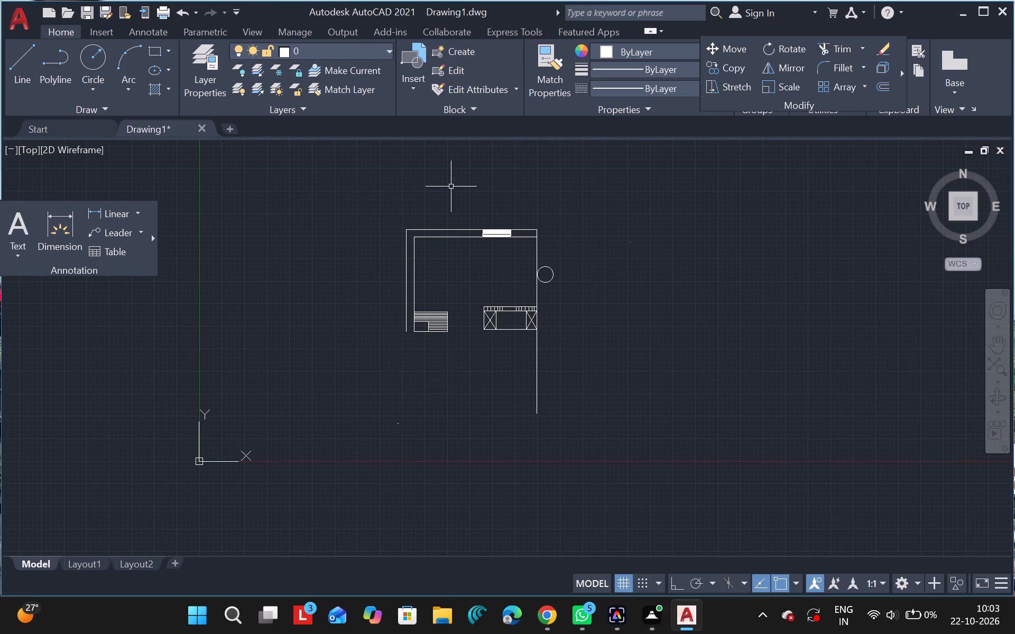
scroll(500, 229, "up", 2, "ctrl")
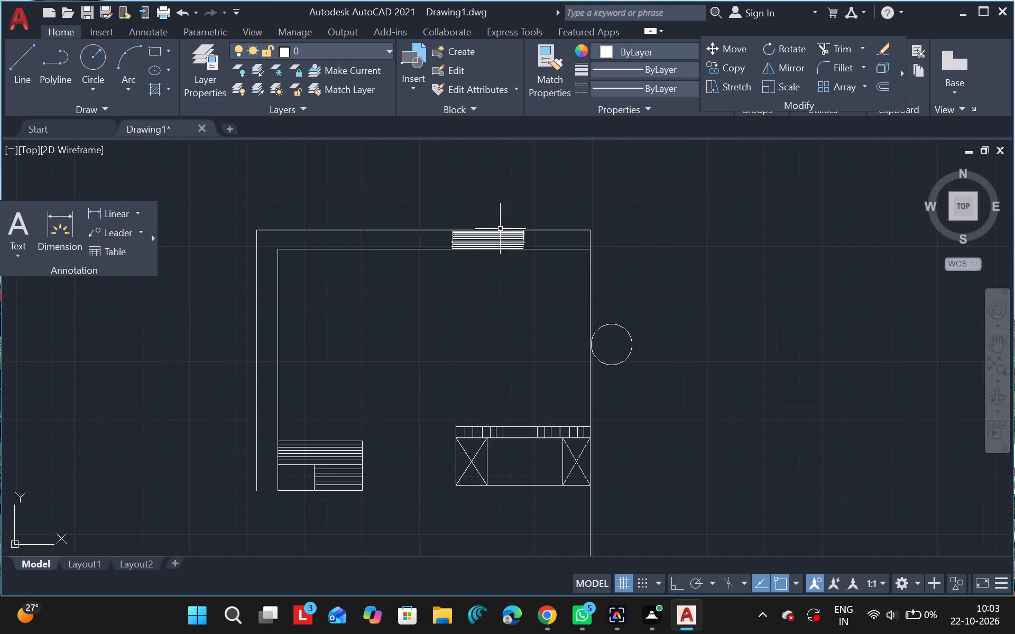
scroll(500, 229, "up", 1, "ctrl")
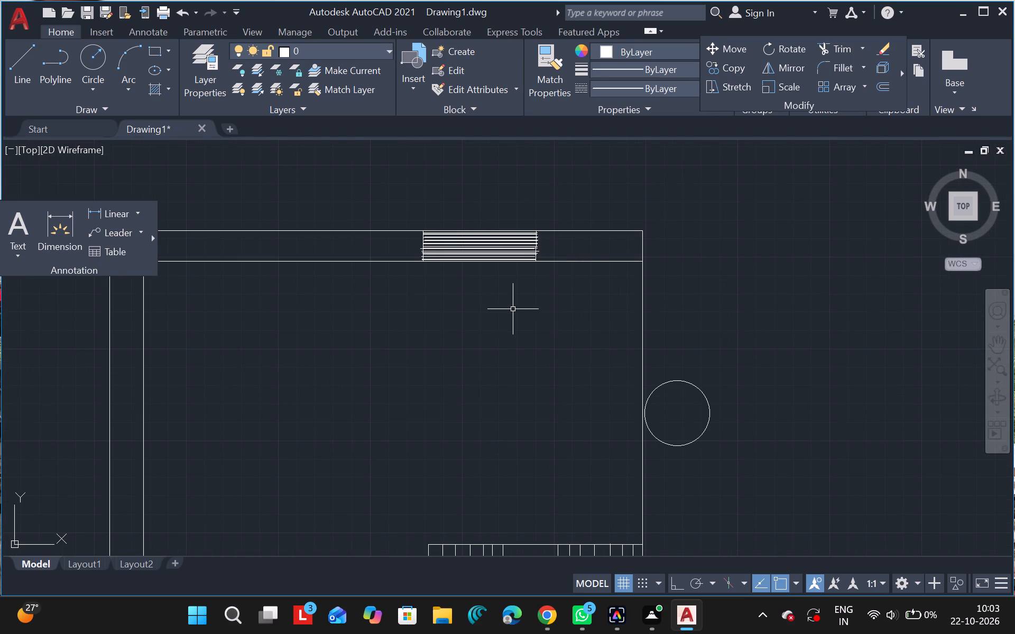
scroll(453, 341, "down", 2, "ctrl")
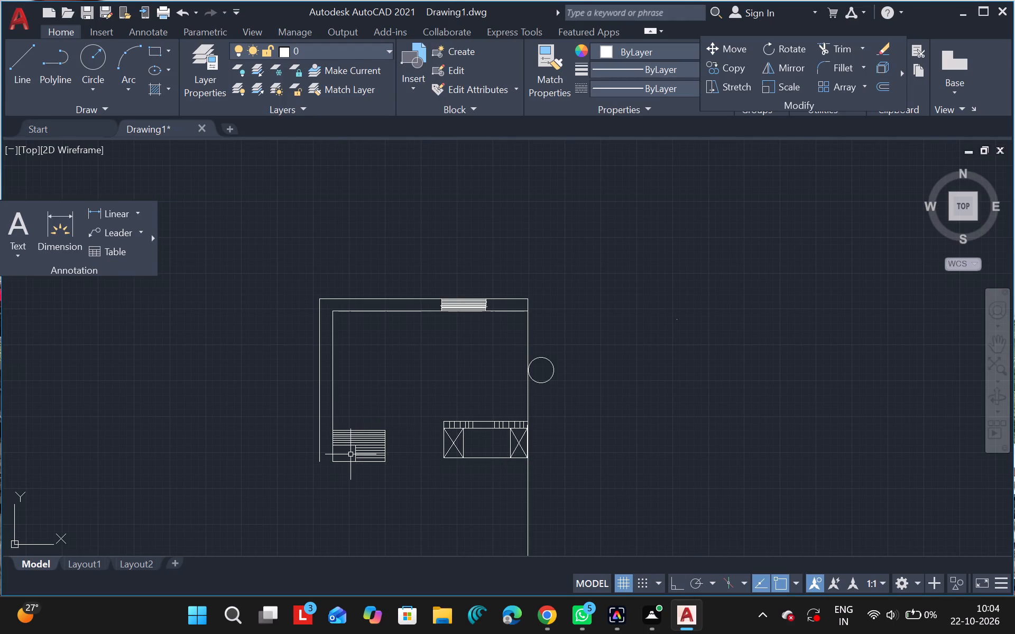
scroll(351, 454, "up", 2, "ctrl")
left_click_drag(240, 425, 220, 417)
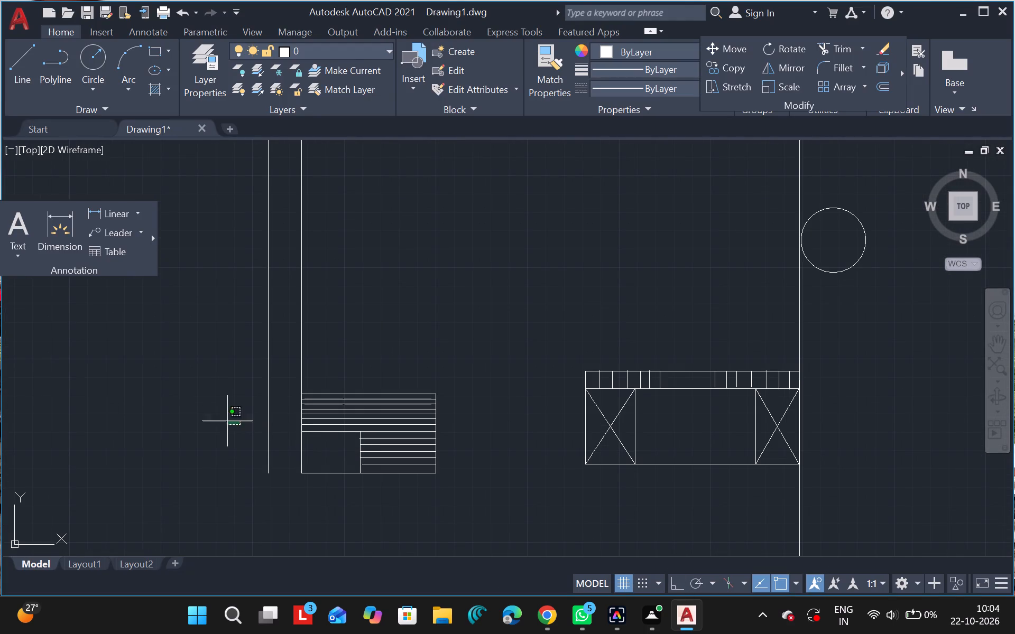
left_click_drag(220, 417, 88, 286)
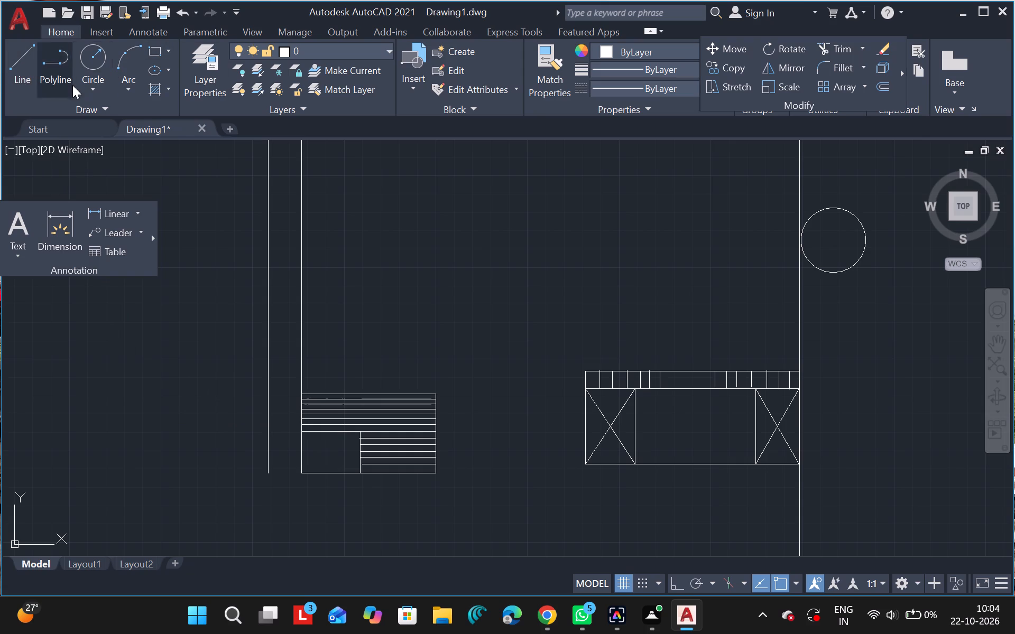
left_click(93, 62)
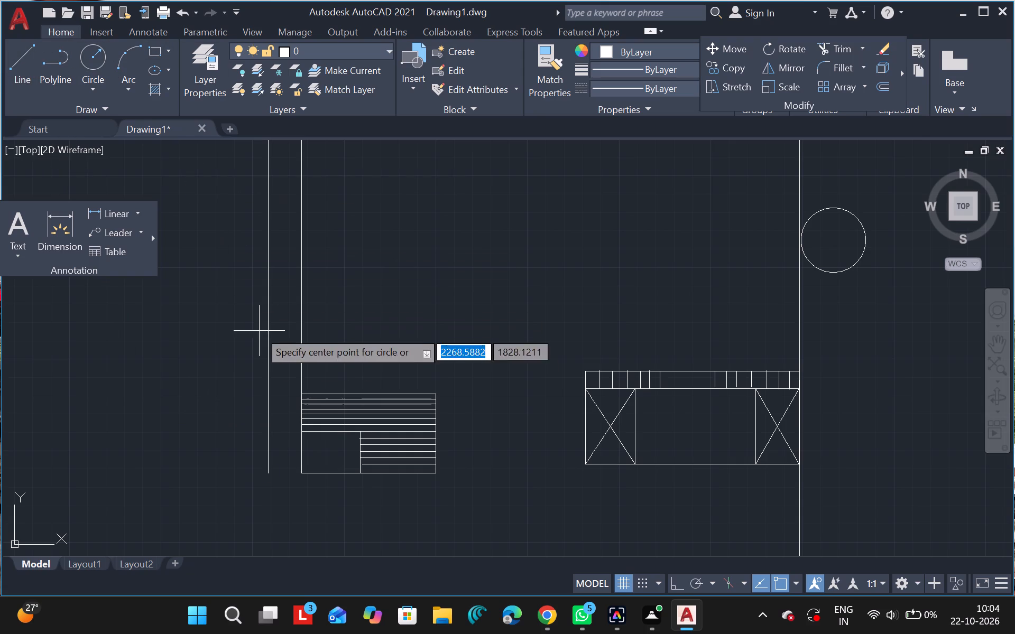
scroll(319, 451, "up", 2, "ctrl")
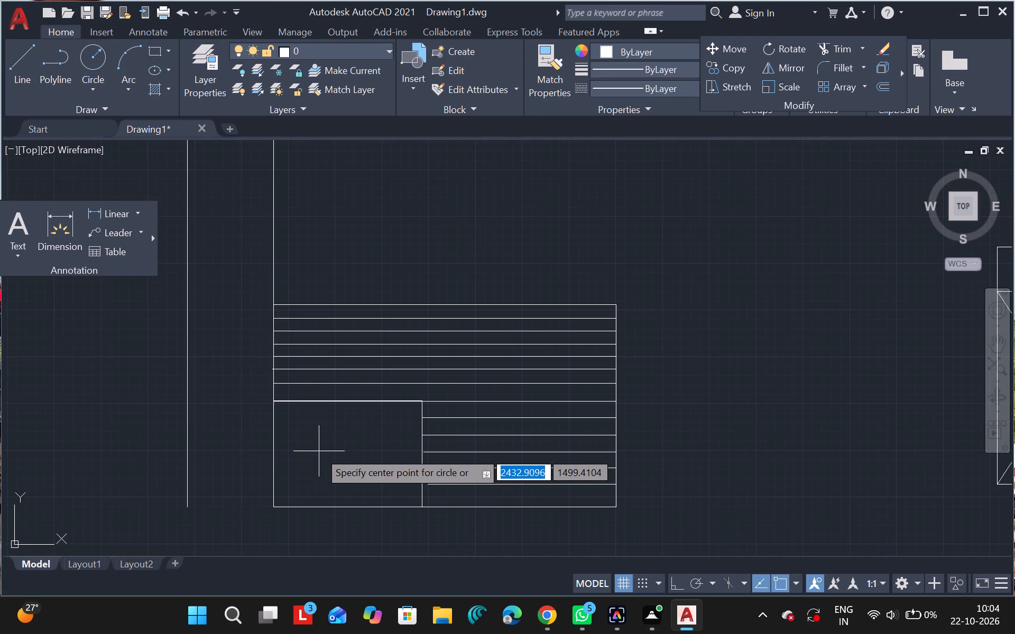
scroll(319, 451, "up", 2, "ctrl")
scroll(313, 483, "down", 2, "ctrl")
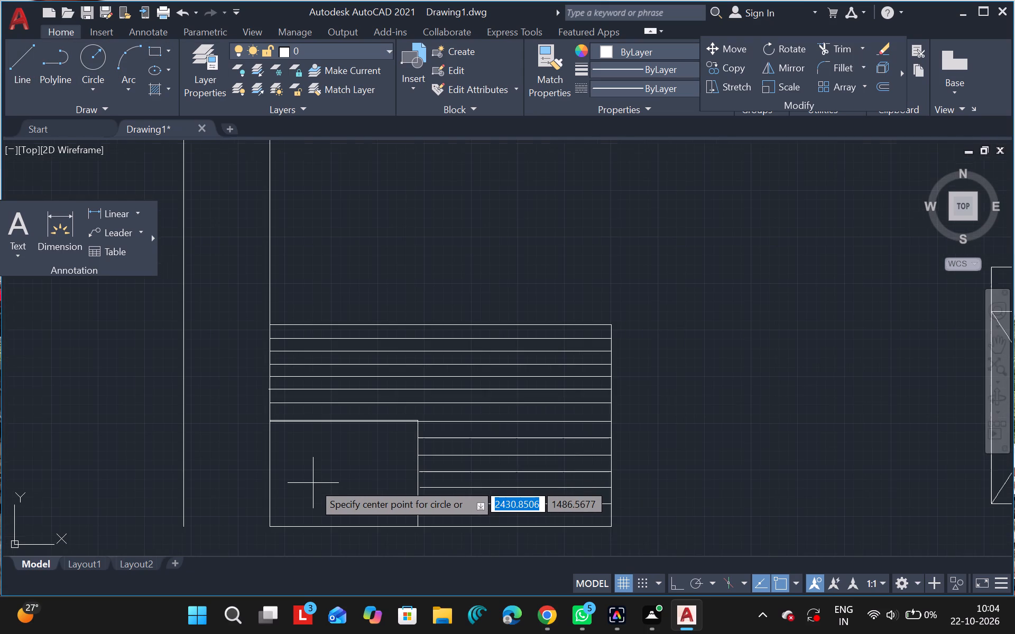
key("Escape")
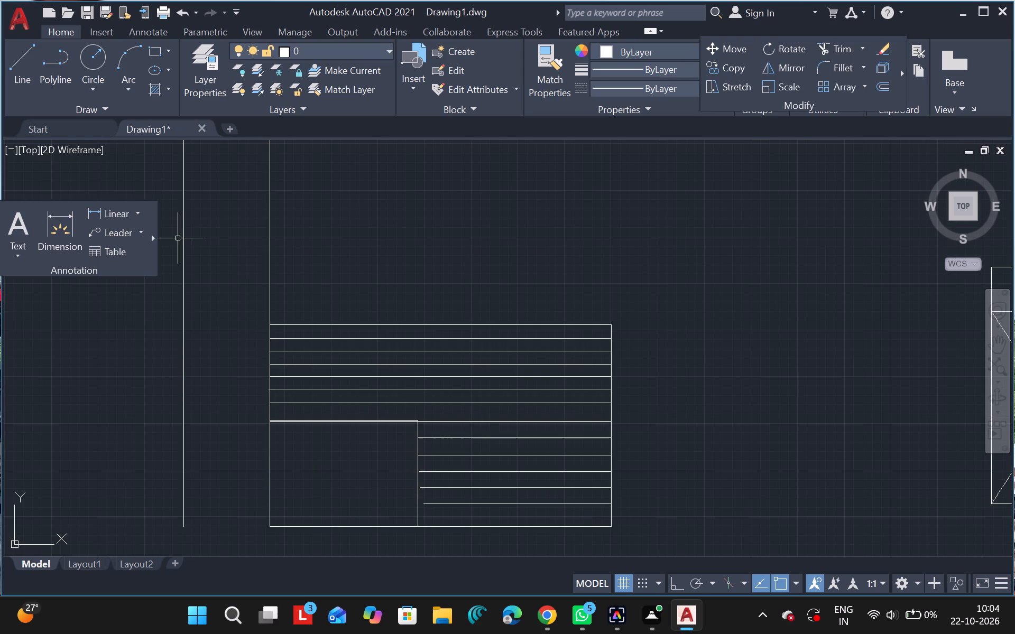
Draw a small rectangle inside the empty inner rectangle, near its lower corner beside the double-lined wall.
left_click(149, 50)
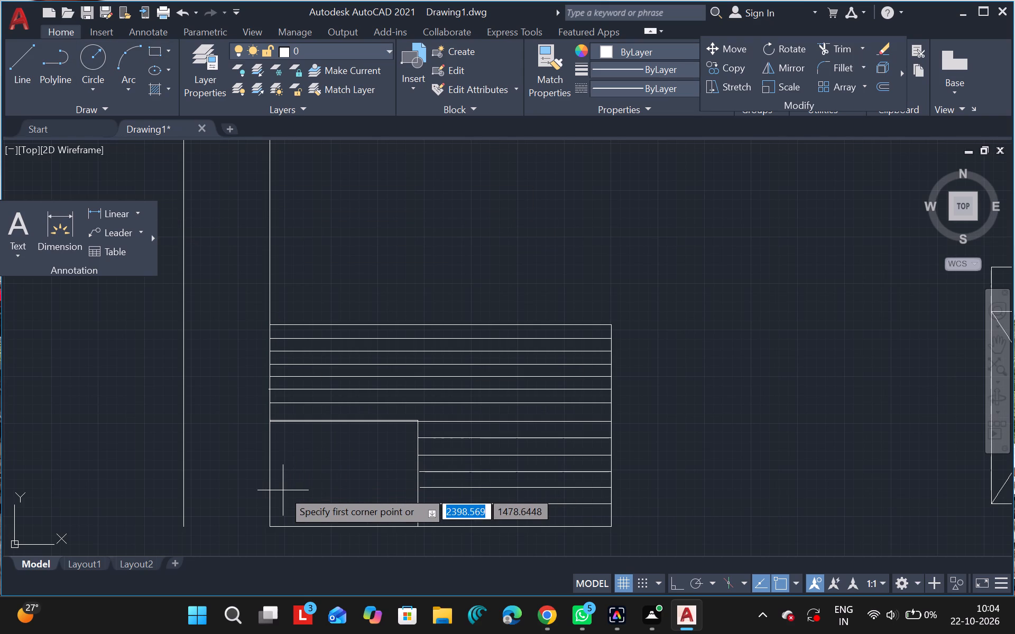
left_click_drag(283, 490, 317, 511)
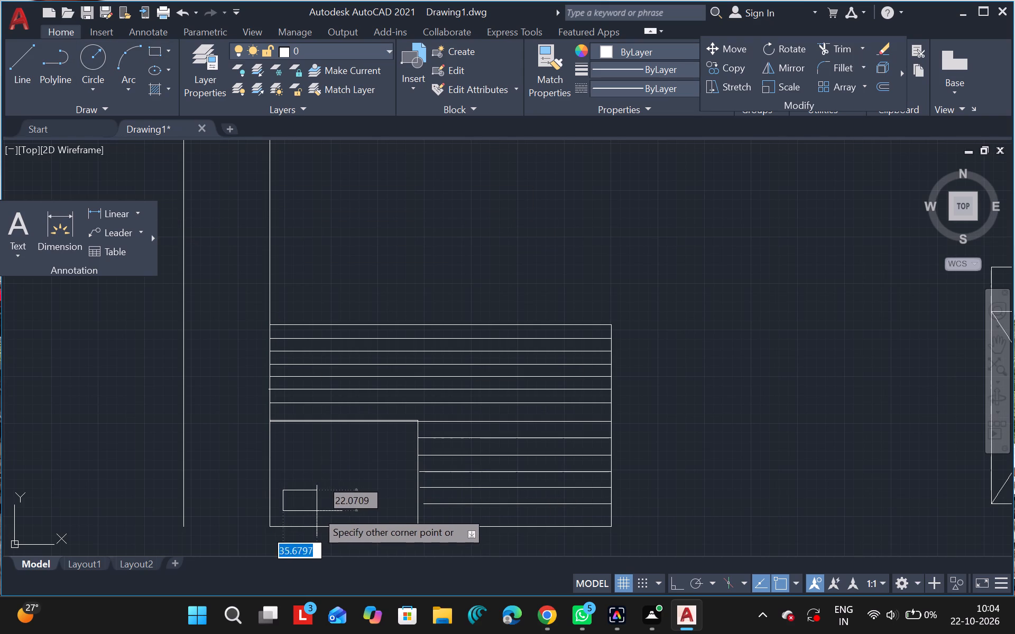
left_click_drag(317, 511, 320, 516)
left_click(320, 516)
key("Escape")
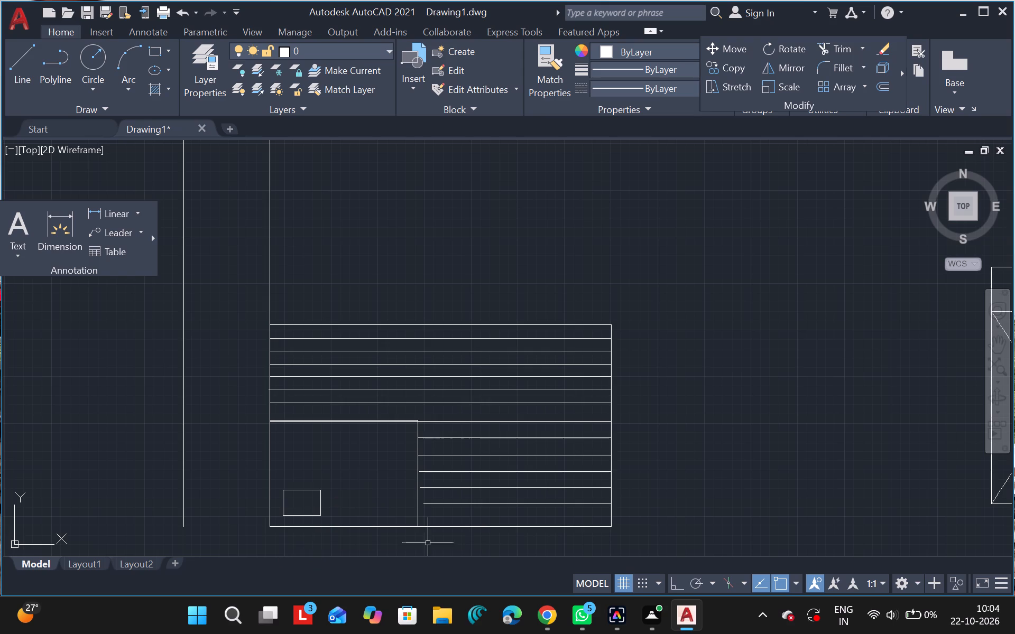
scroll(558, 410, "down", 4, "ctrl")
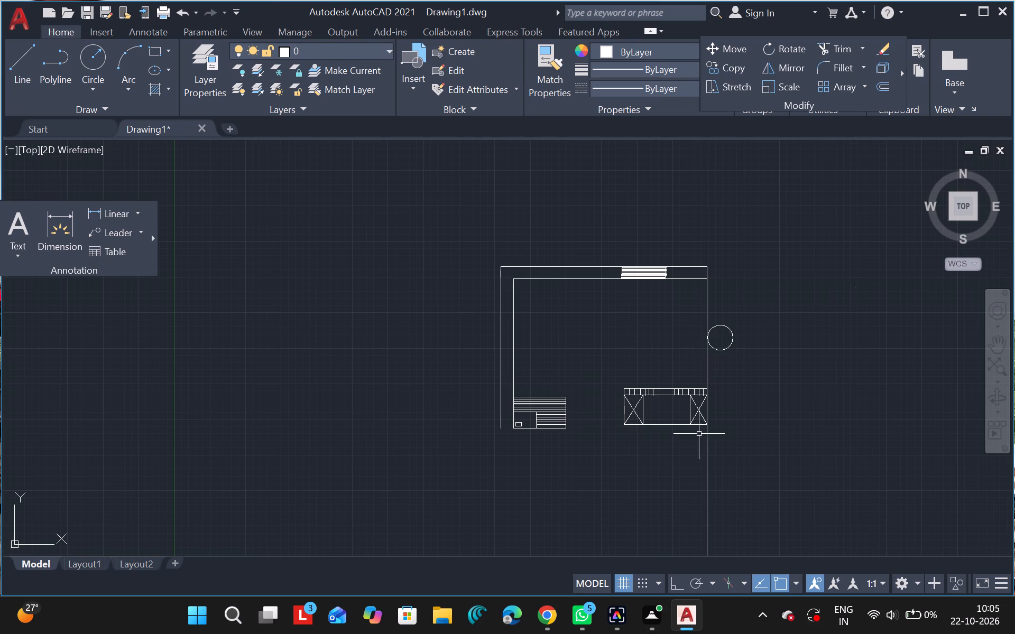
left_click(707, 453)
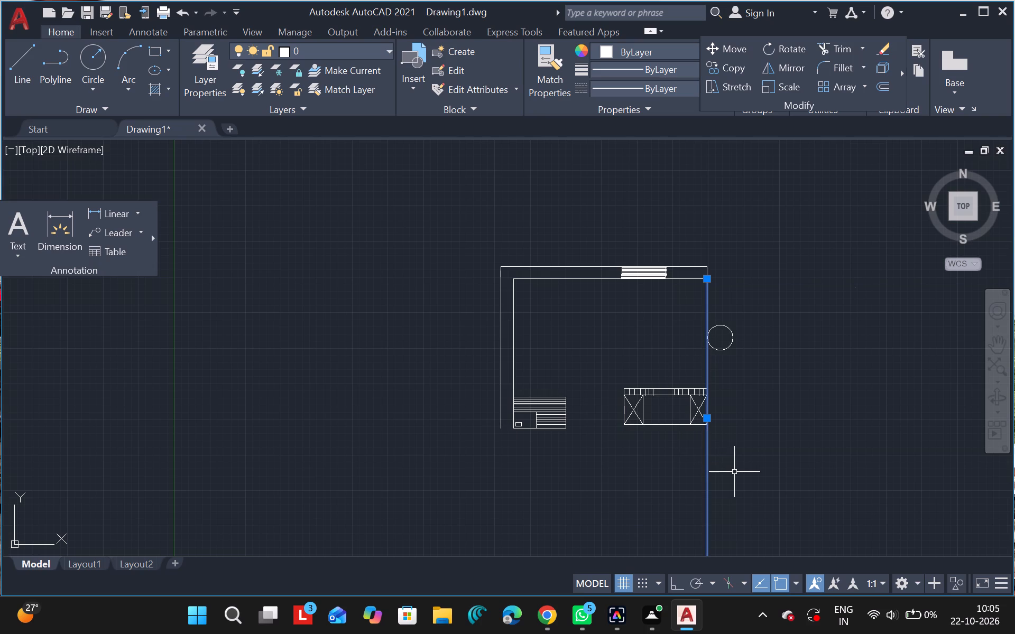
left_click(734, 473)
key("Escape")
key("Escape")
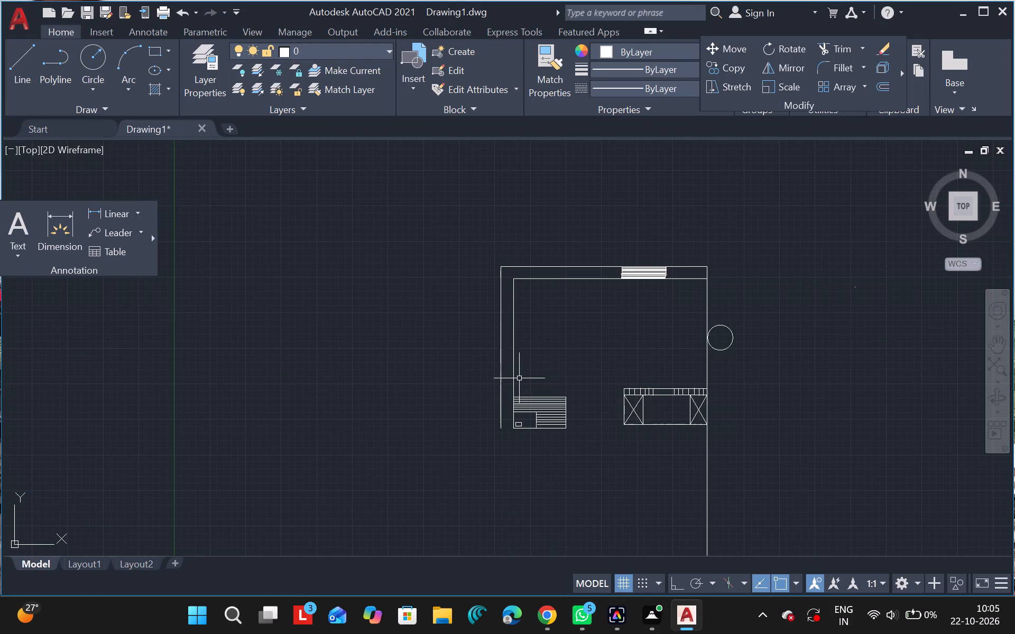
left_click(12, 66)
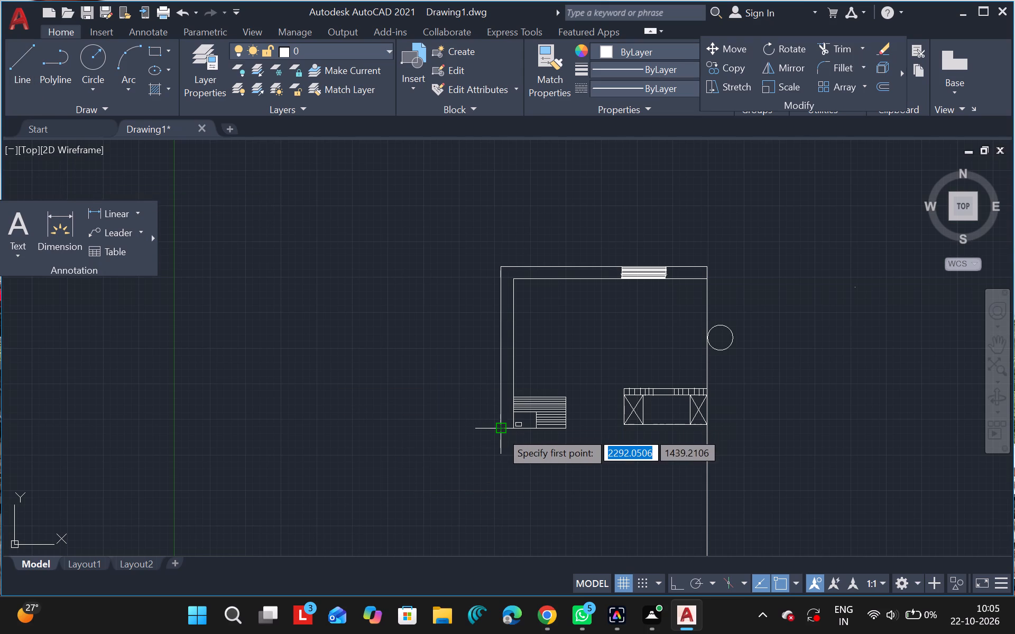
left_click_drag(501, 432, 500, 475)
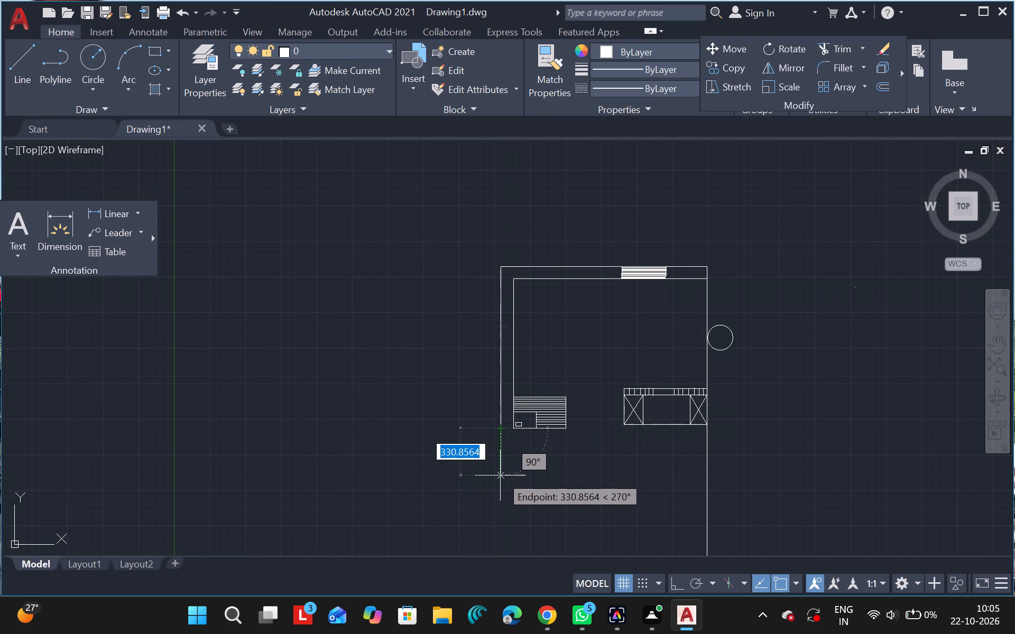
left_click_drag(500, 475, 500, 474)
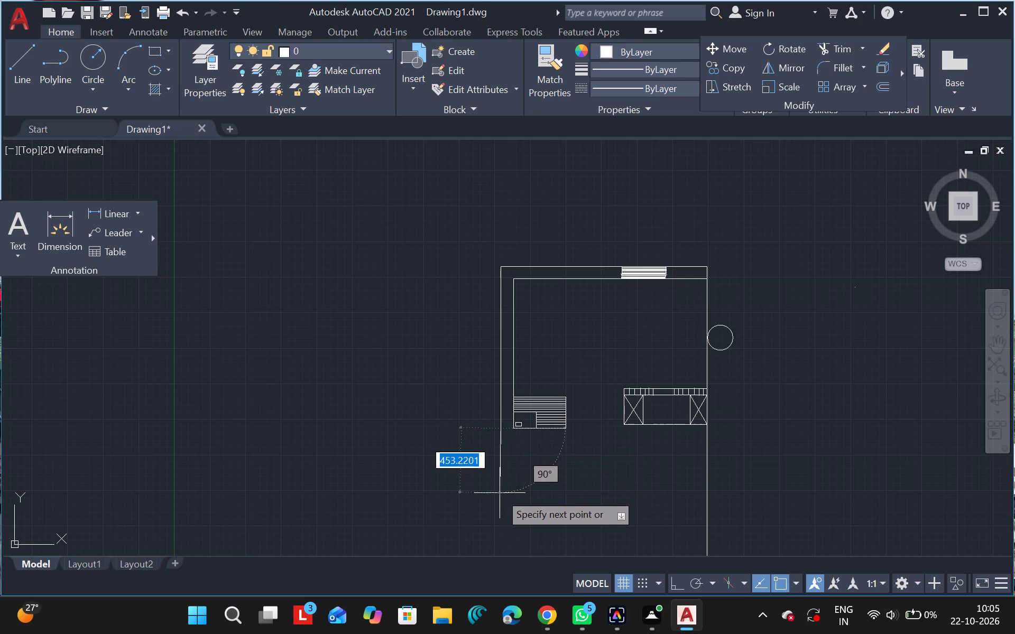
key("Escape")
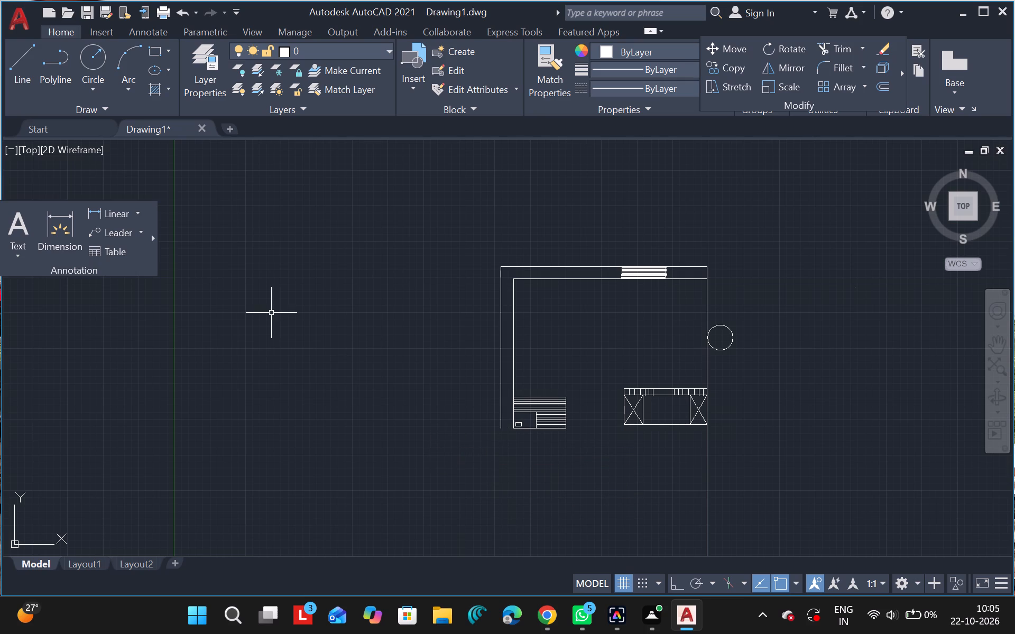
Draw a line from the outer vertical wall line's lower end, about 330 units down and about 347 units horizontally toward the long vertical line.
left_click(19, 75)
left_click_drag(502, 427, 500, 450)
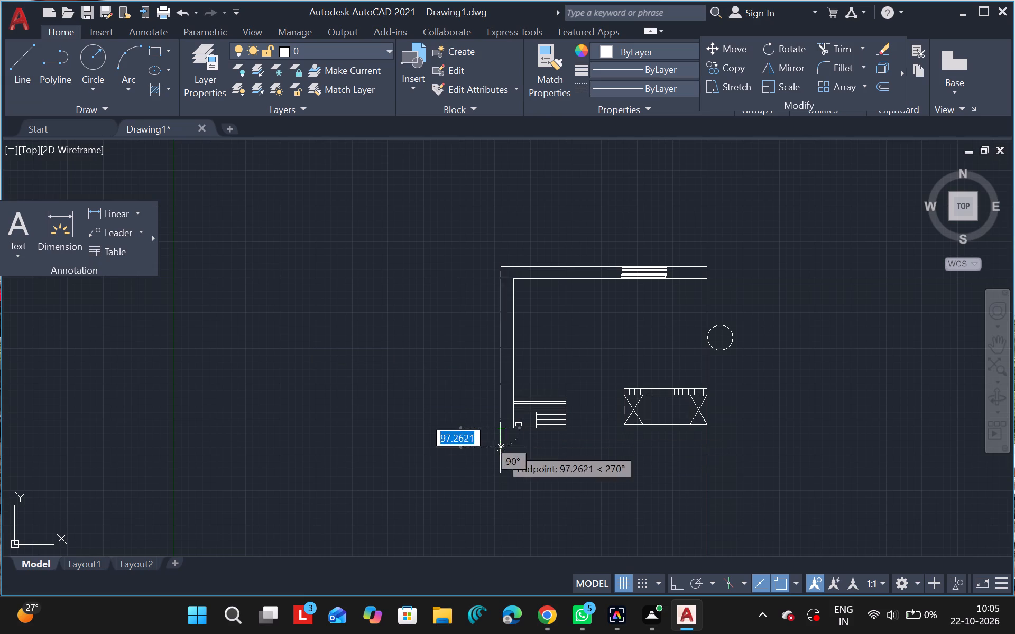
left_click_drag(500, 450, 500, 469)
left_click_drag(500, 475, 531, 495)
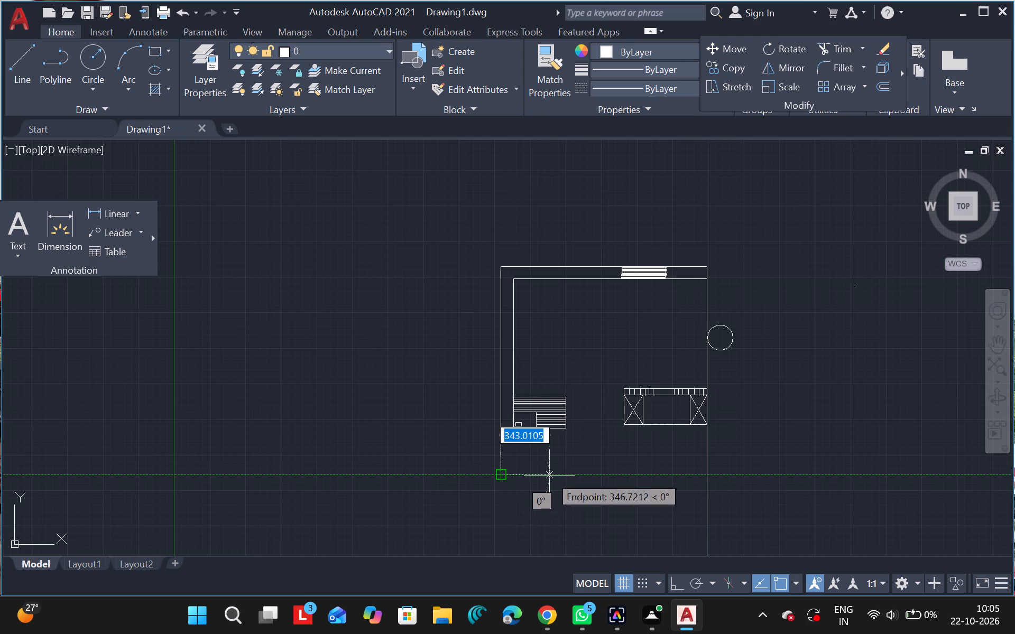
left_click(549, 475)
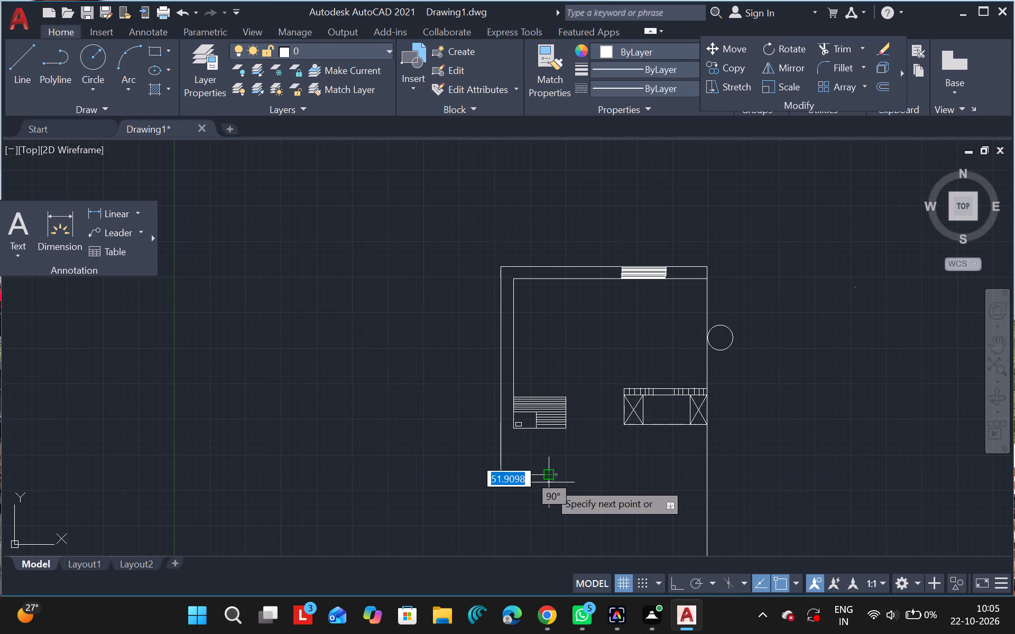
key("Escape")
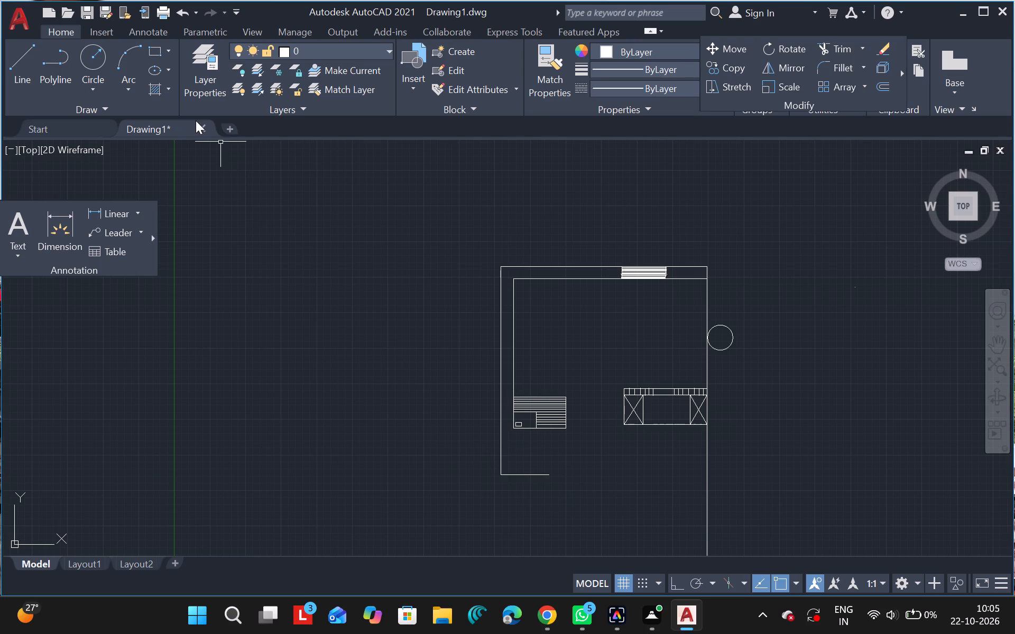
Draw the inner wall line from the line-filled rectangle's lower corner, about 246 units down and 247 units across, closing to the outer line's end.
left_click(36, 65)
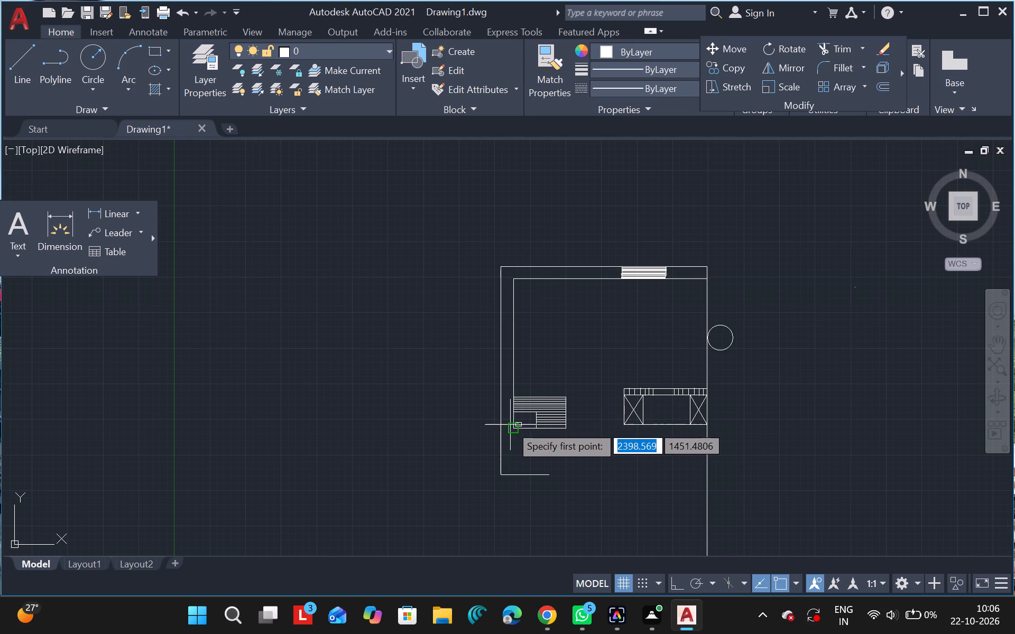
left_click_drag(510, 425, 511, 460)
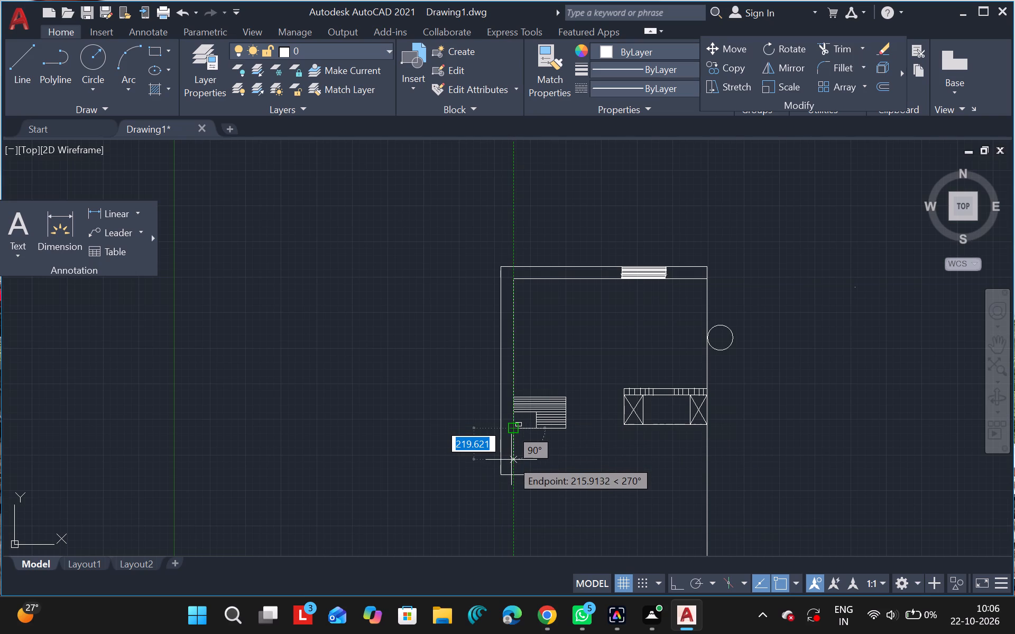
left_click_drag(511, 460, 511, 463)
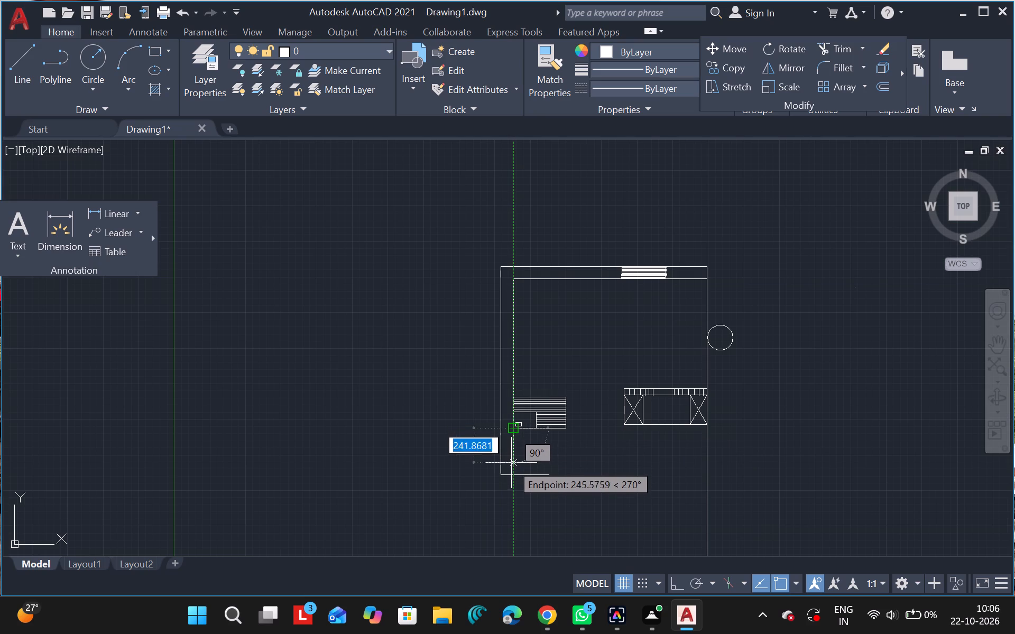
left_click_drag(511, 463, 513, 463)
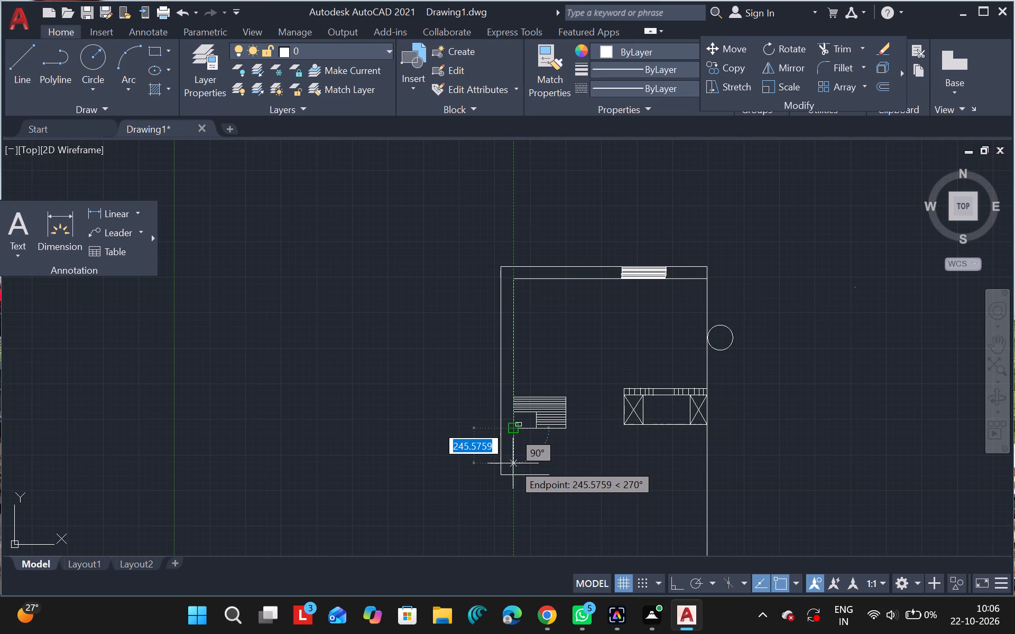
left_click_drag(513, 463, 513, 463)
left_click_drag(513, 463, 539, 464)
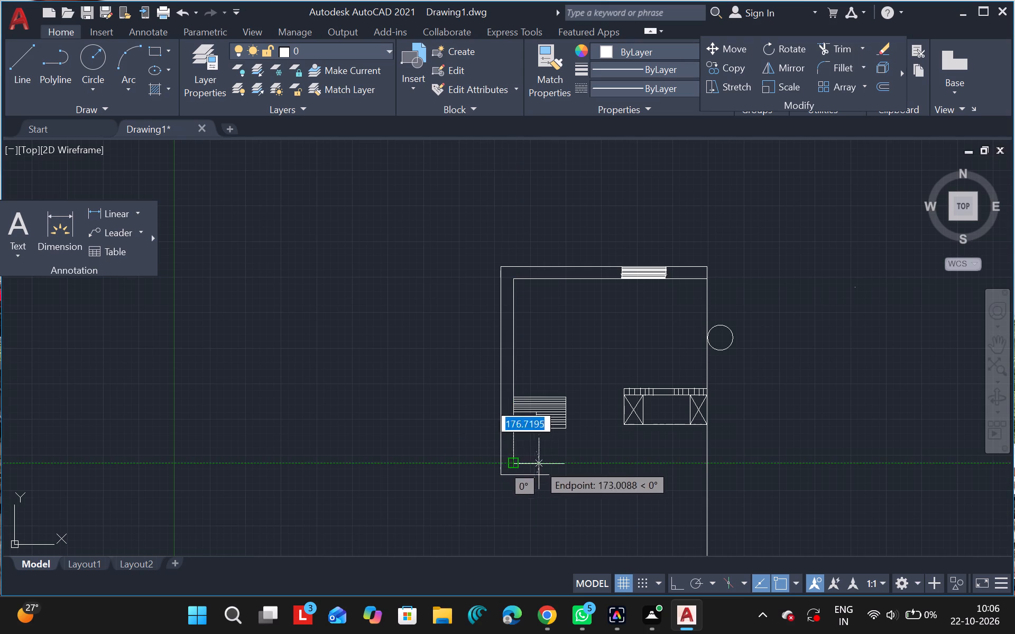
left_click_drag(539, 464, 552, 465)
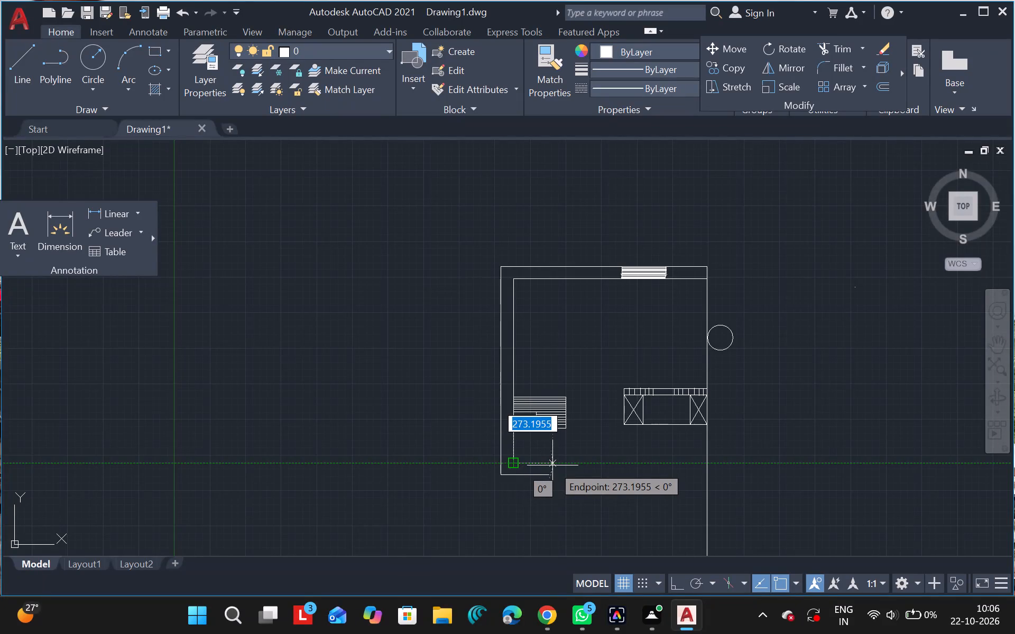
left_click_drag(552, 465, 549, 462)
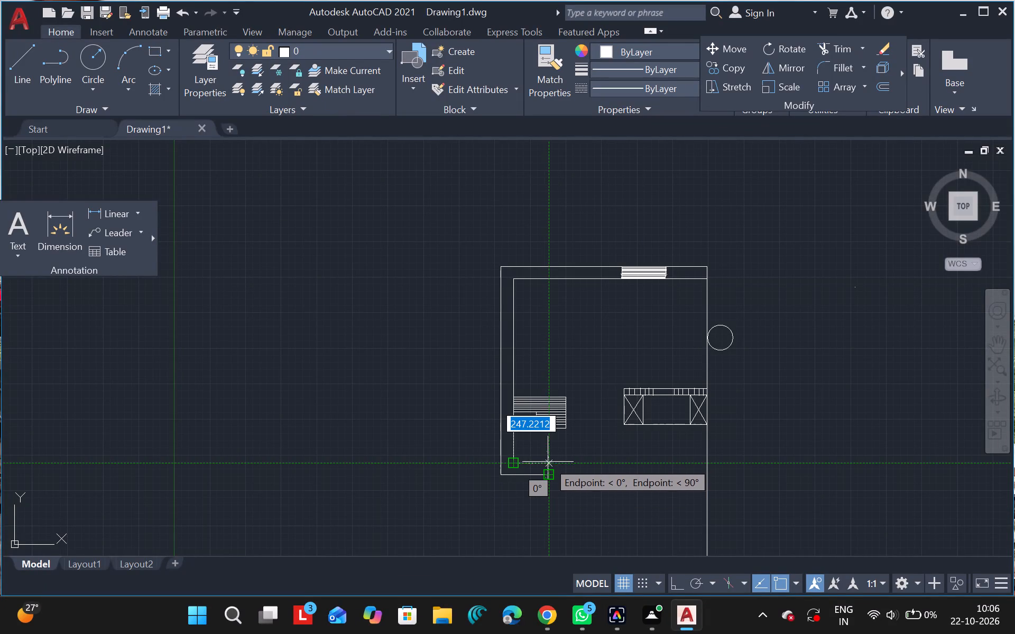
left_click_drag(549, 462, 549, 463)
left_click(549, 463)
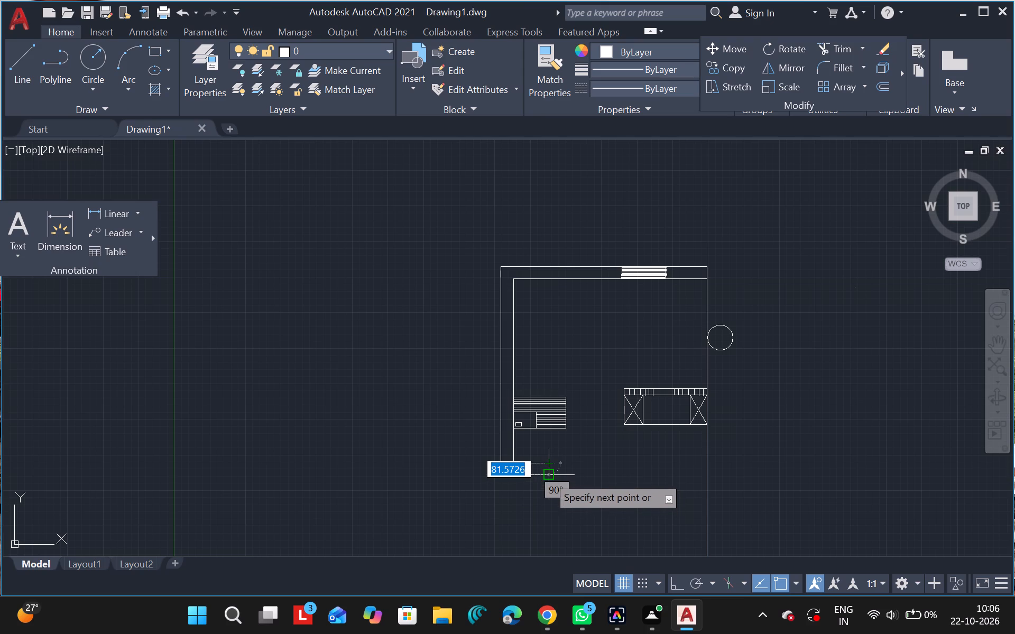
left_click(546, 475)
key("Escape")
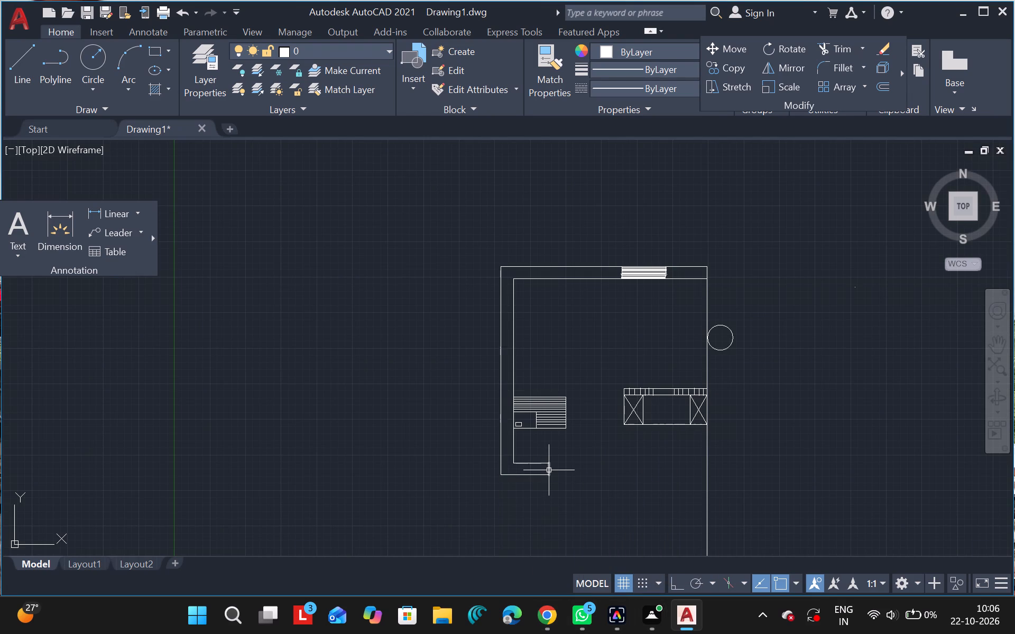
Delete the short vertical closing line and the outer wall's lower horizontal line.
left_click(549, 470)
key("Delete")
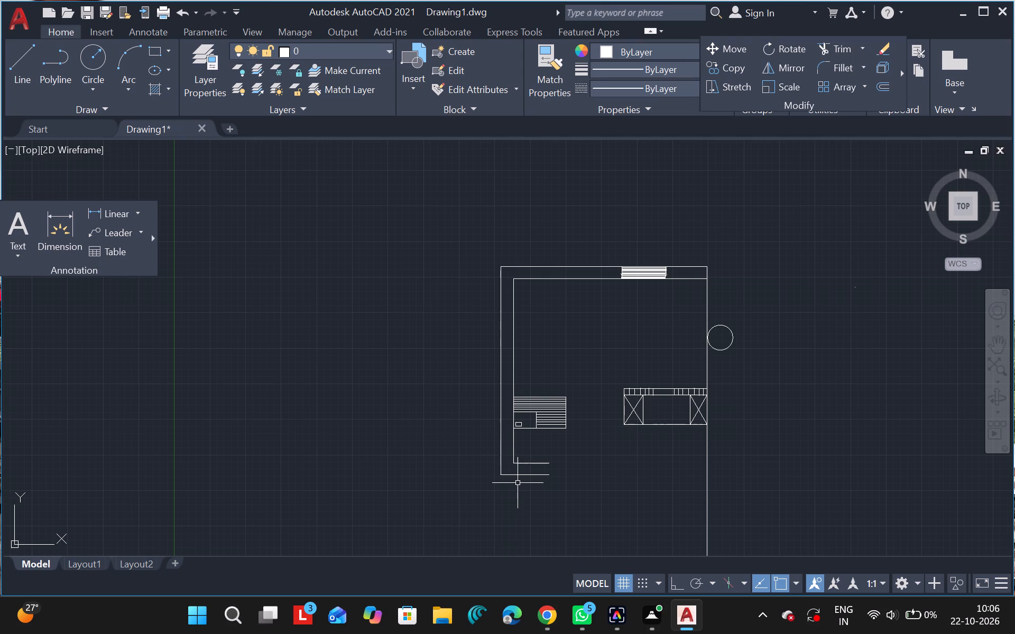
left_click(512, 475)
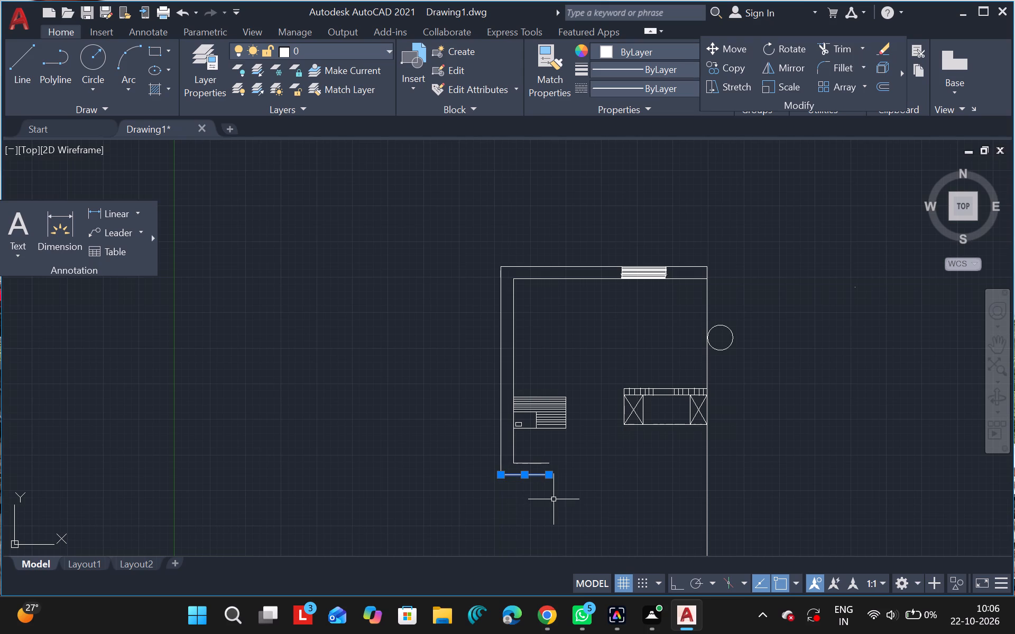
key("Delete")
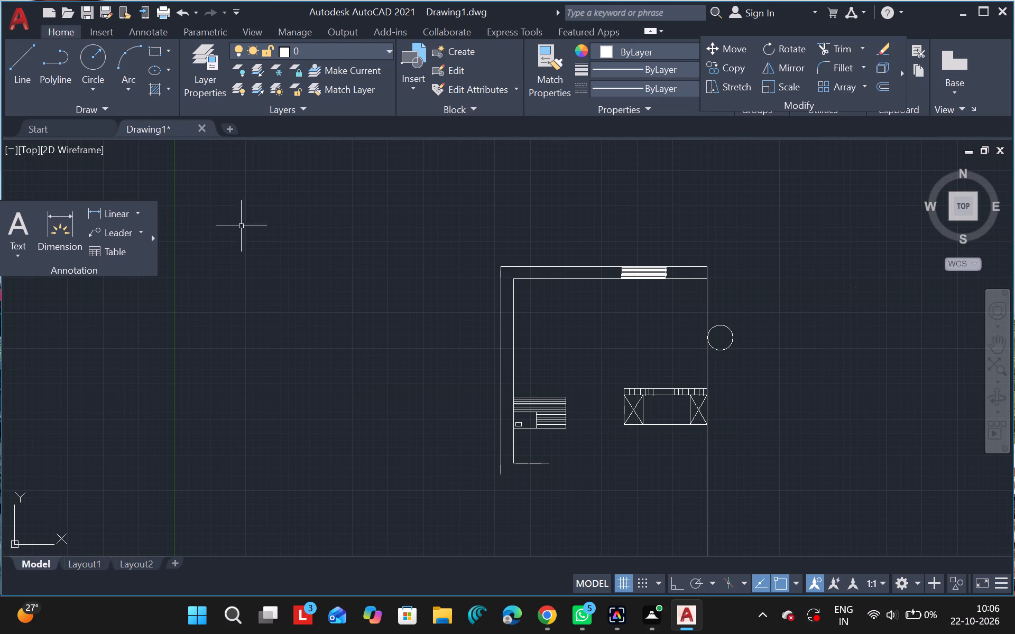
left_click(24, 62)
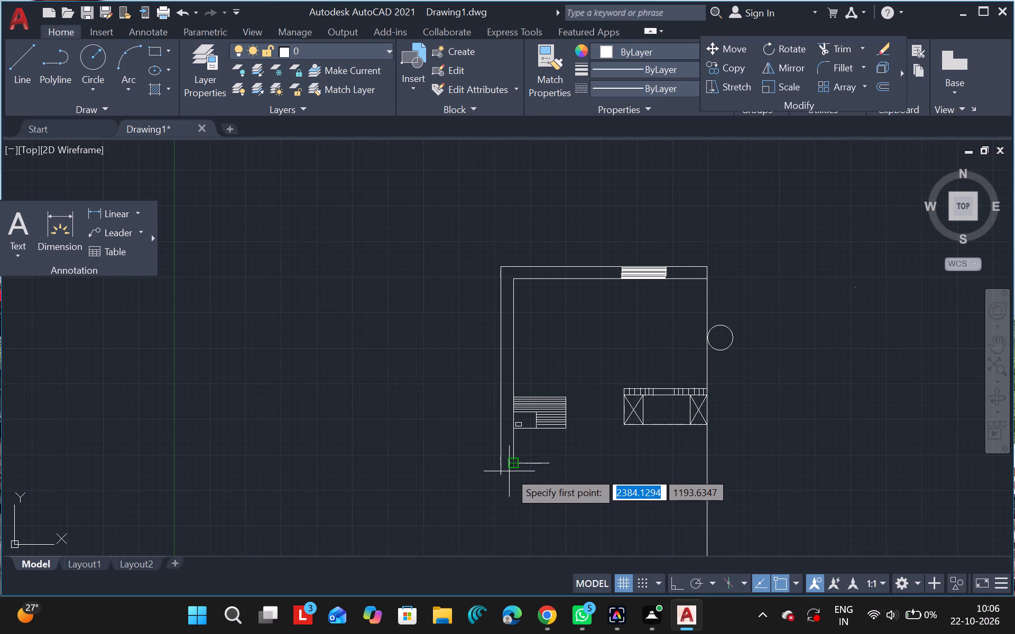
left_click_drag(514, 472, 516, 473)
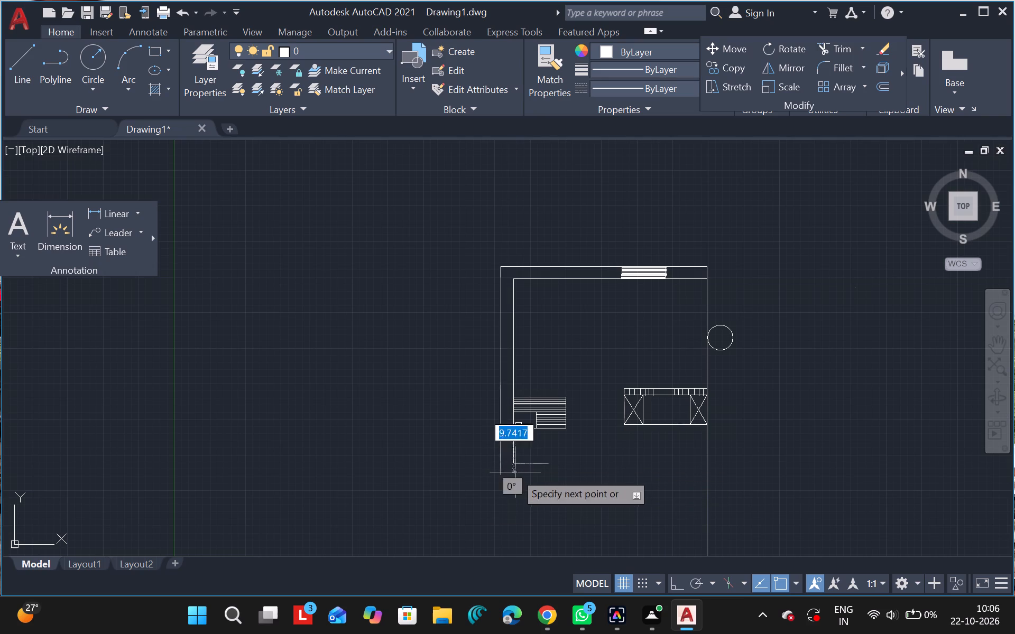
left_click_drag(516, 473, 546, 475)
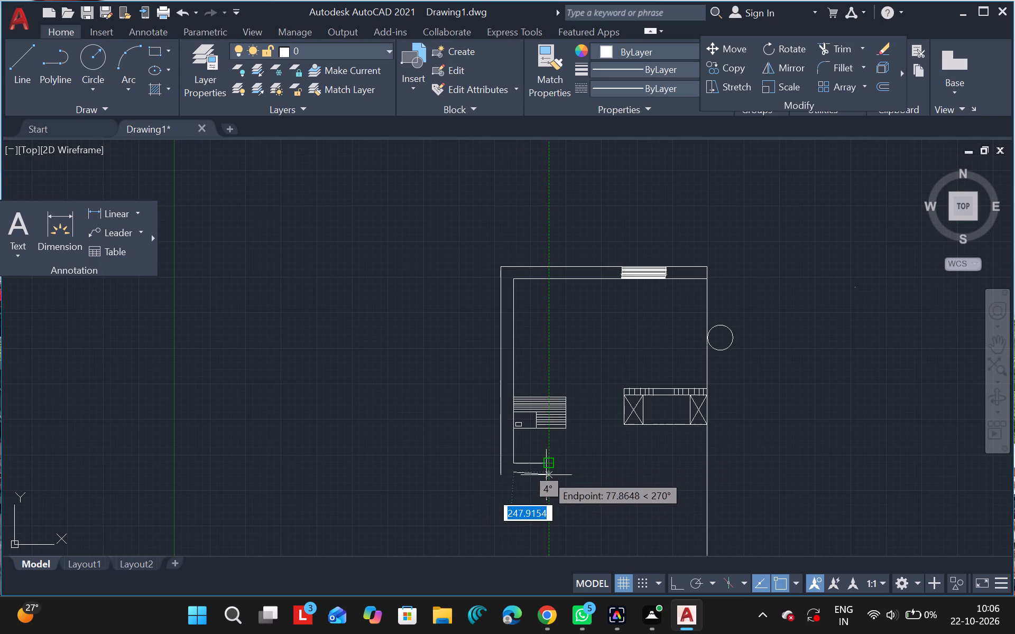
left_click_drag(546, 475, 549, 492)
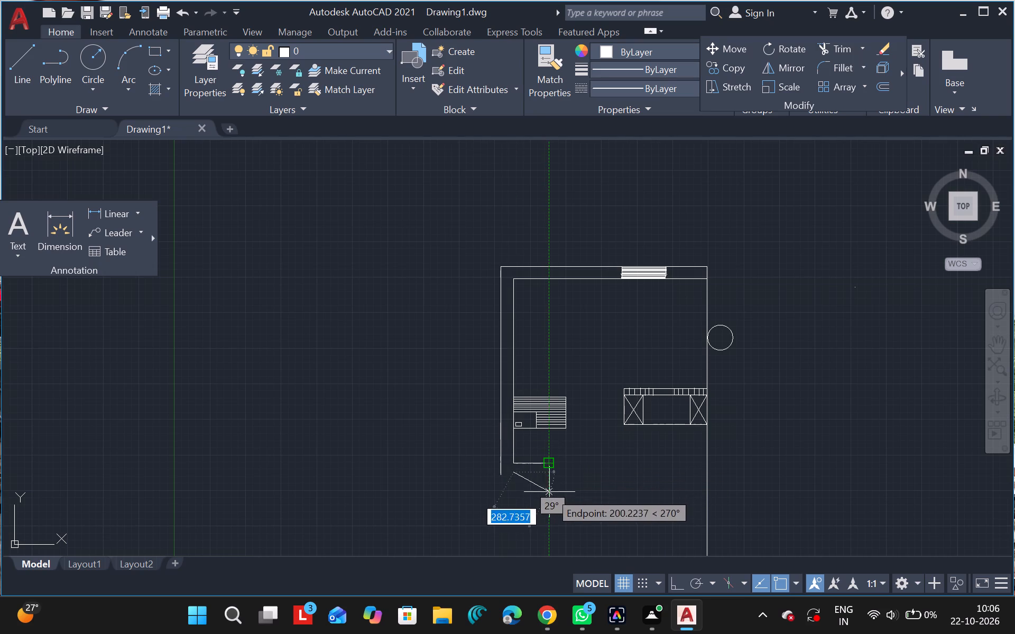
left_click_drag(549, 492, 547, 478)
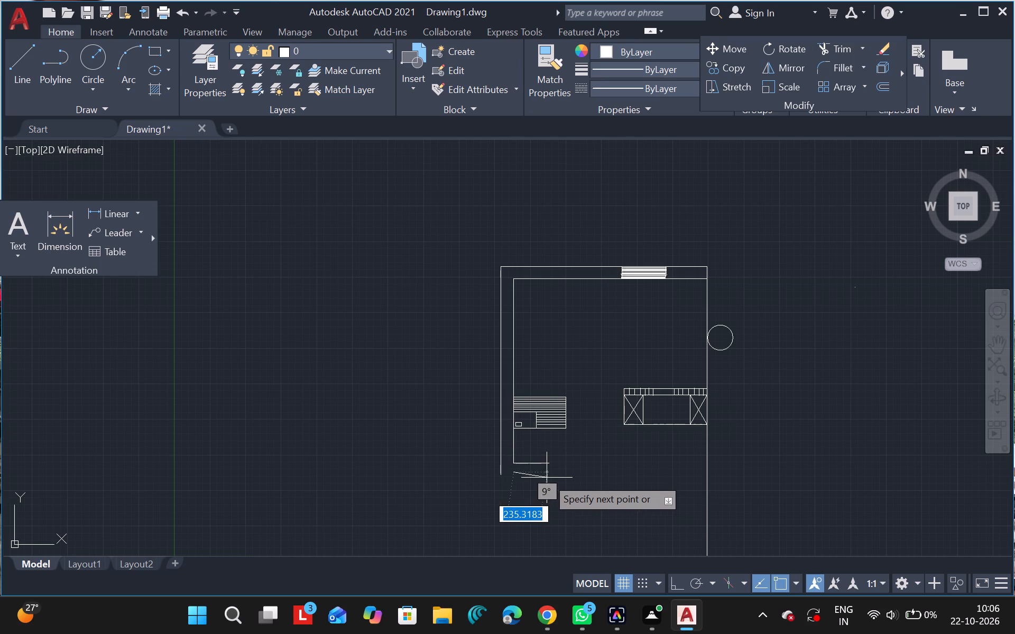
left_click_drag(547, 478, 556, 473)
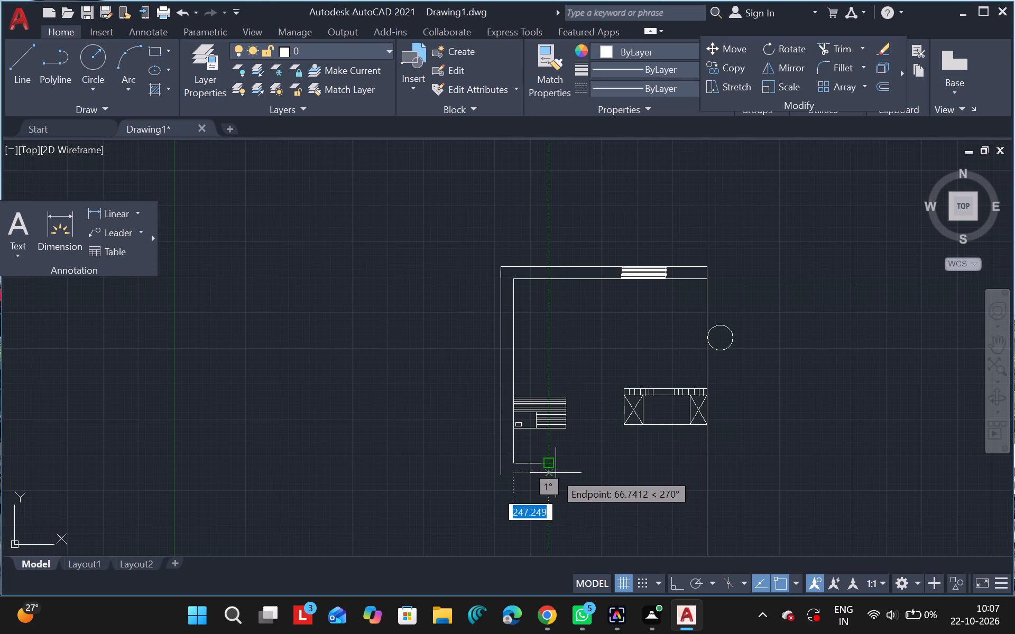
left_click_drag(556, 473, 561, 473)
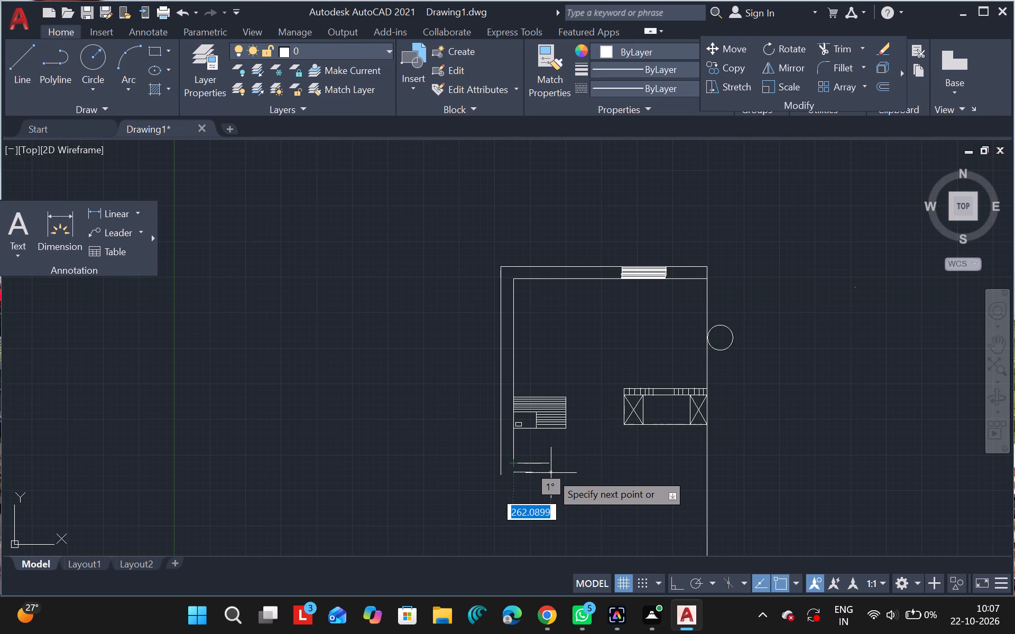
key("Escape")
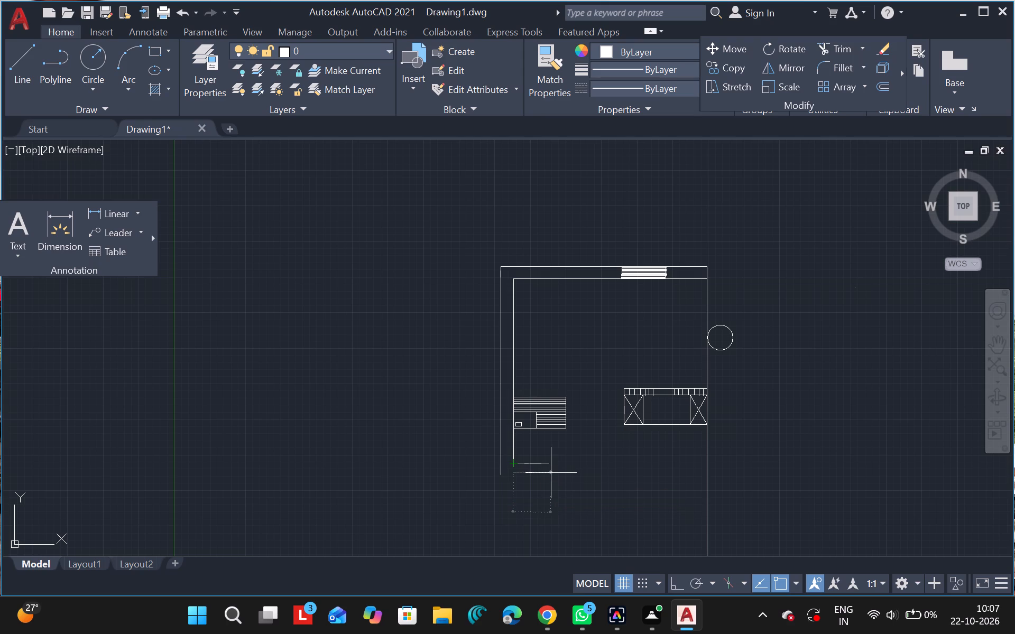
Extend the outer vertical wall with a line straight down from its lower end.
left_click(26, 60)
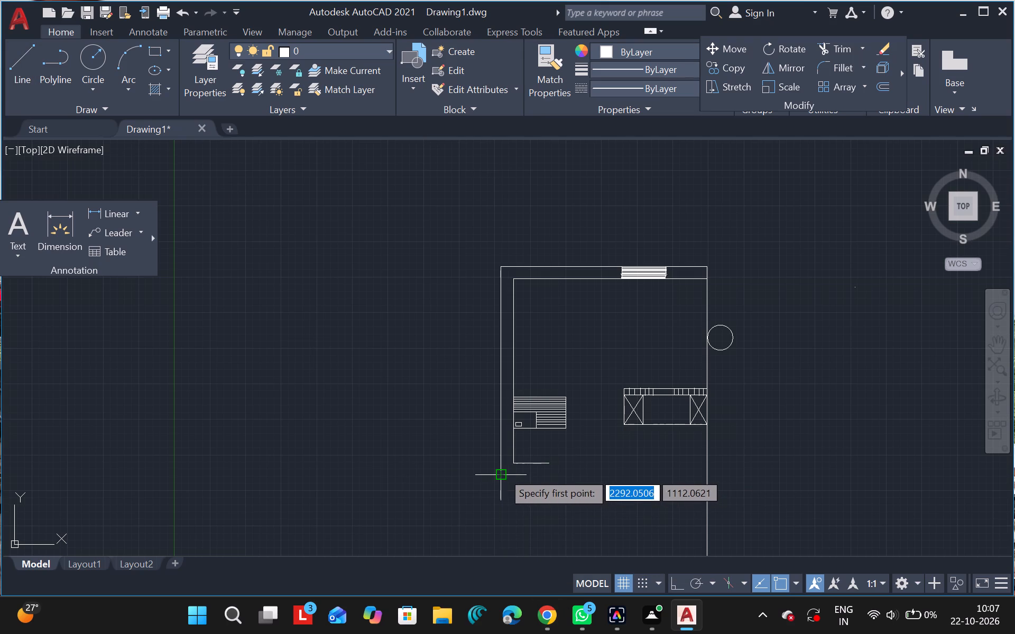
left_click_drag(502, 472, 500, 528)
left_click(500, 528)
key("Escape")
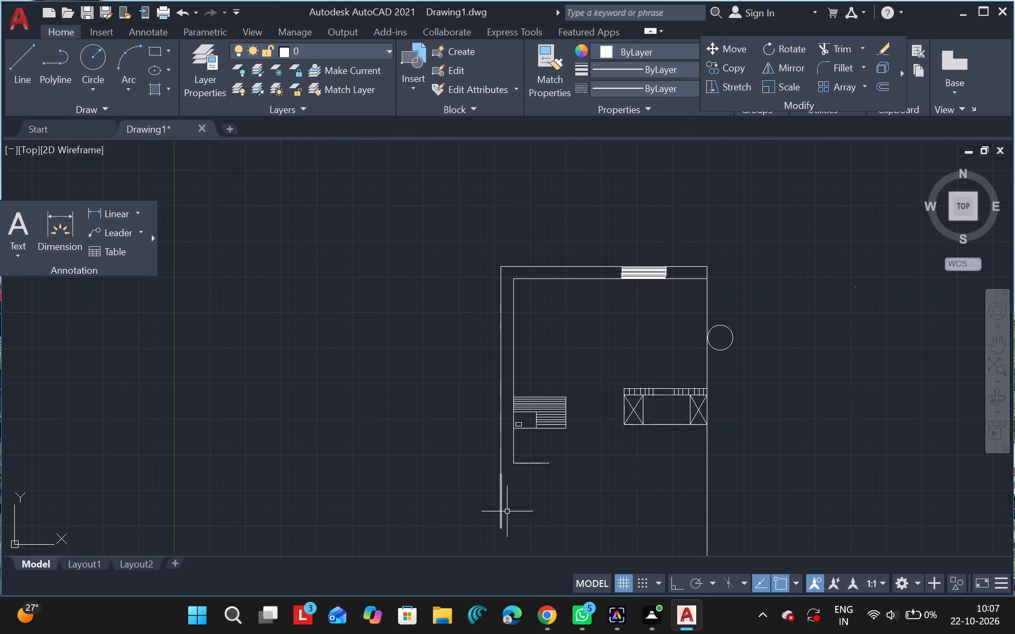
Draw a horizontal line about 544 units long below the short inner wall line, starting directly beneath the inner wall corner.
left_click(16, 69)
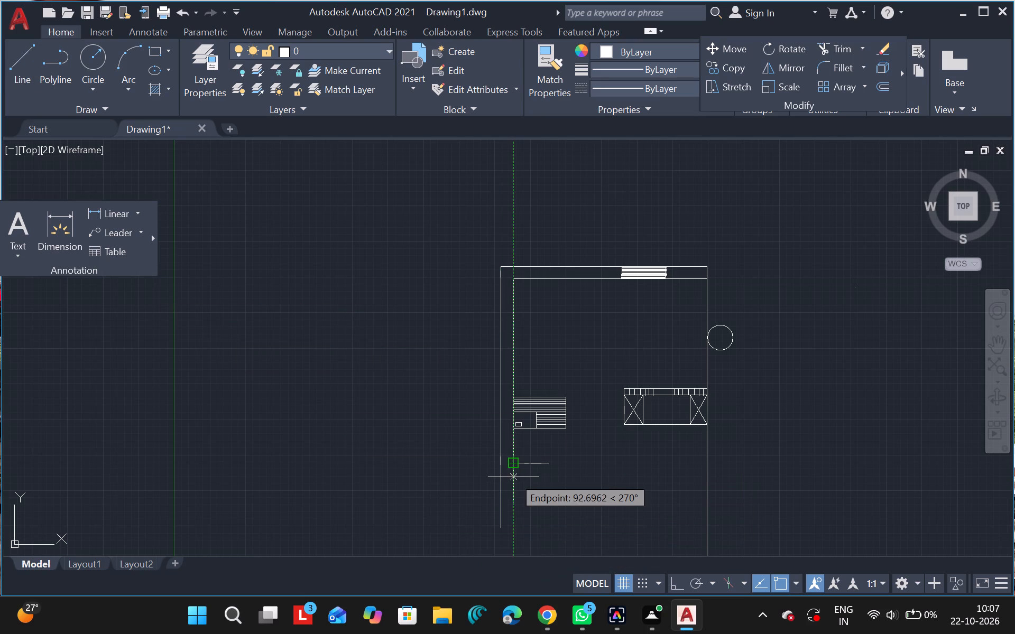
left_click_drag(514, 478, 535, 478)
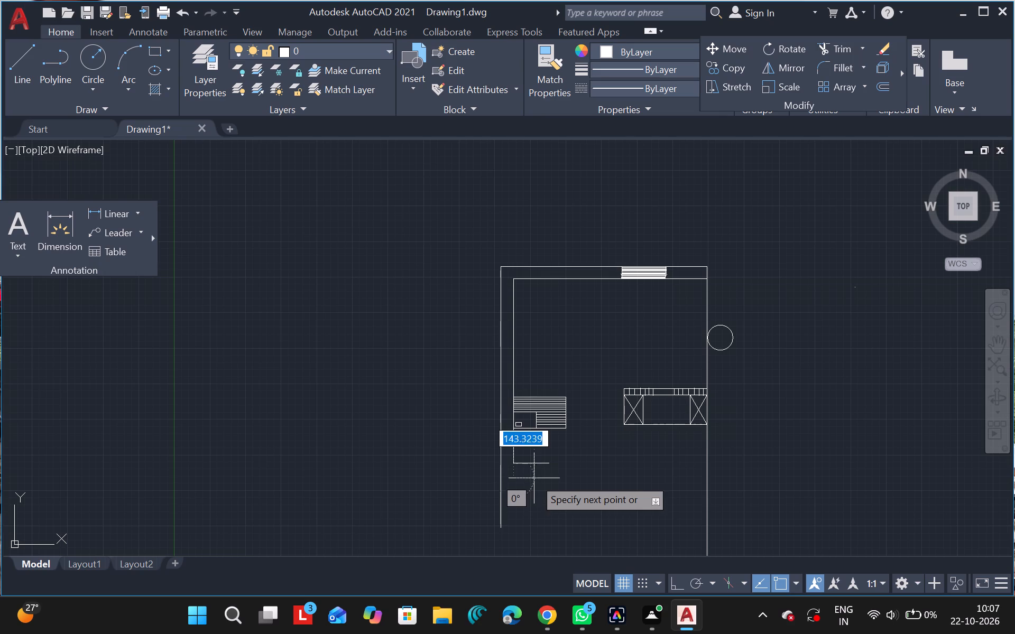
left_click_drag(535, 478, 555, 479)
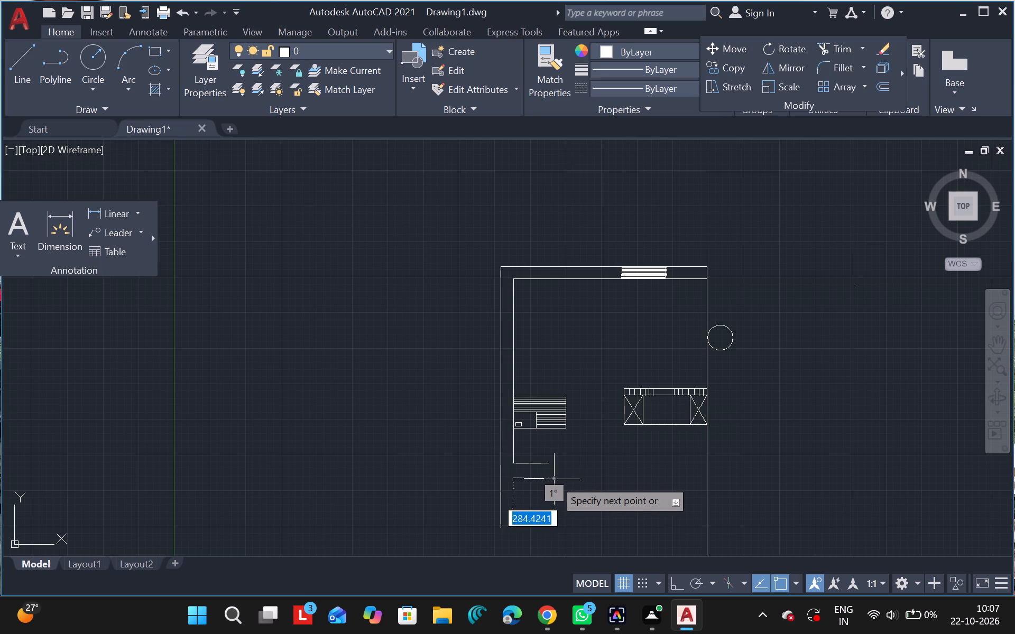
left_click_drag(555, 479, 582, 479)
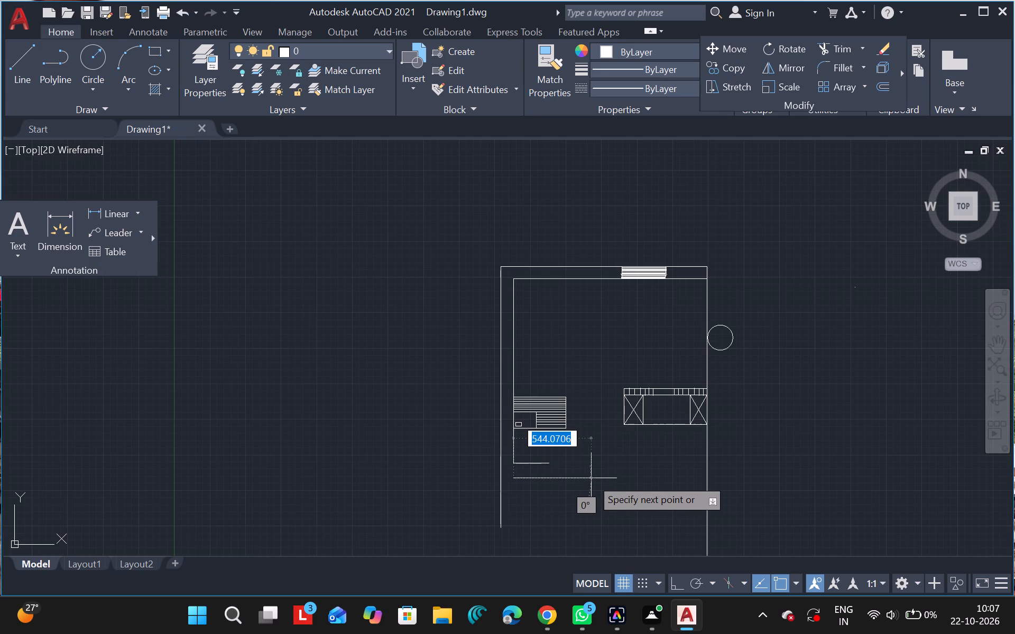
left_click(591, 478)
key("Escape")
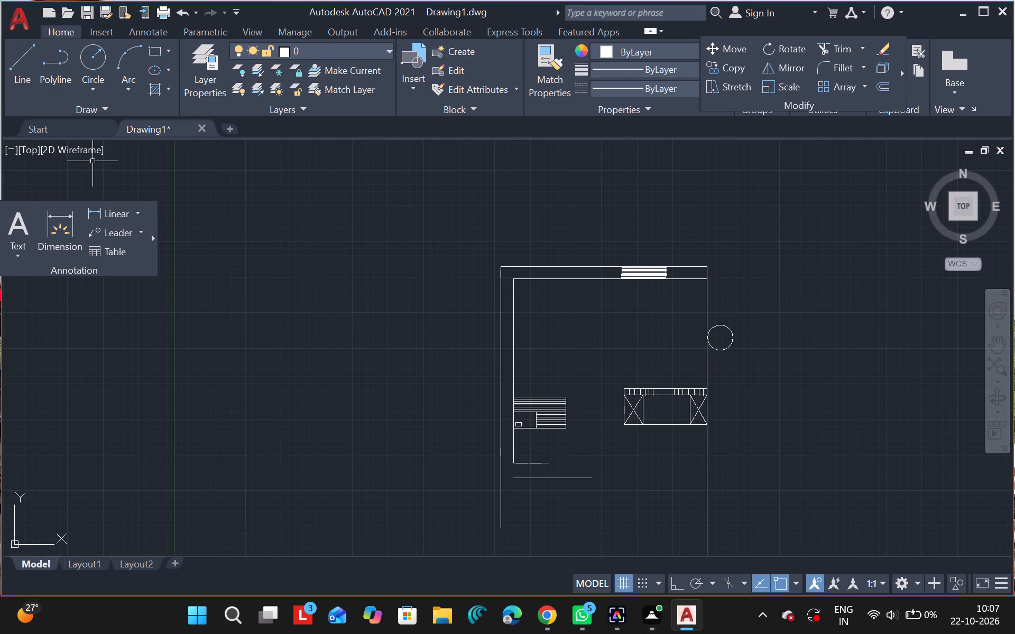
Draw a vertical line through the free end of the short inner horizontal line, crossing the longer horizontal line below.
left_click(15, 80)
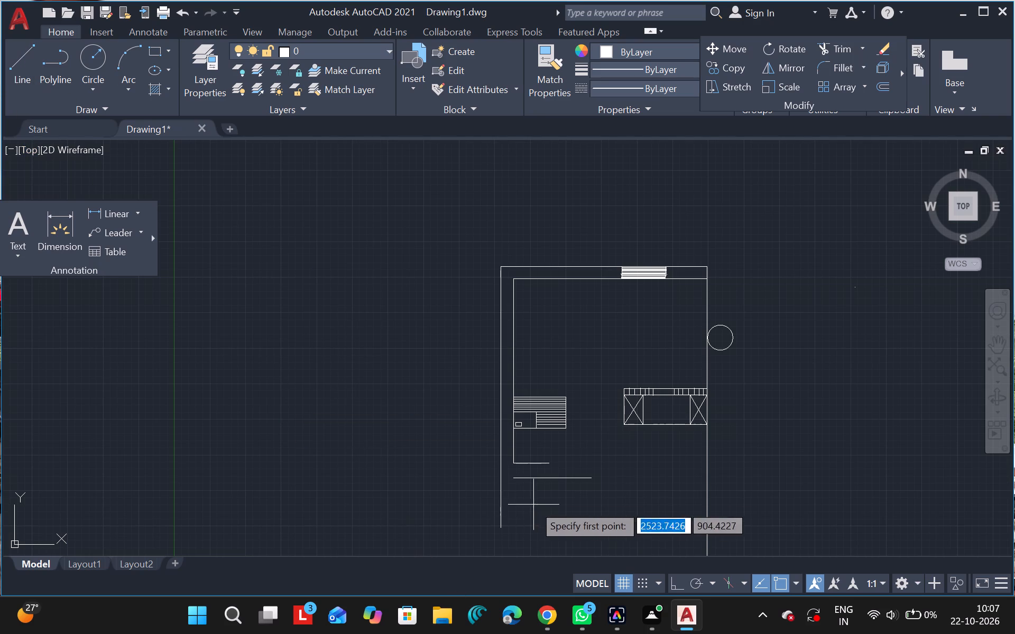
left_click_drag(547, 448, 547, 499)
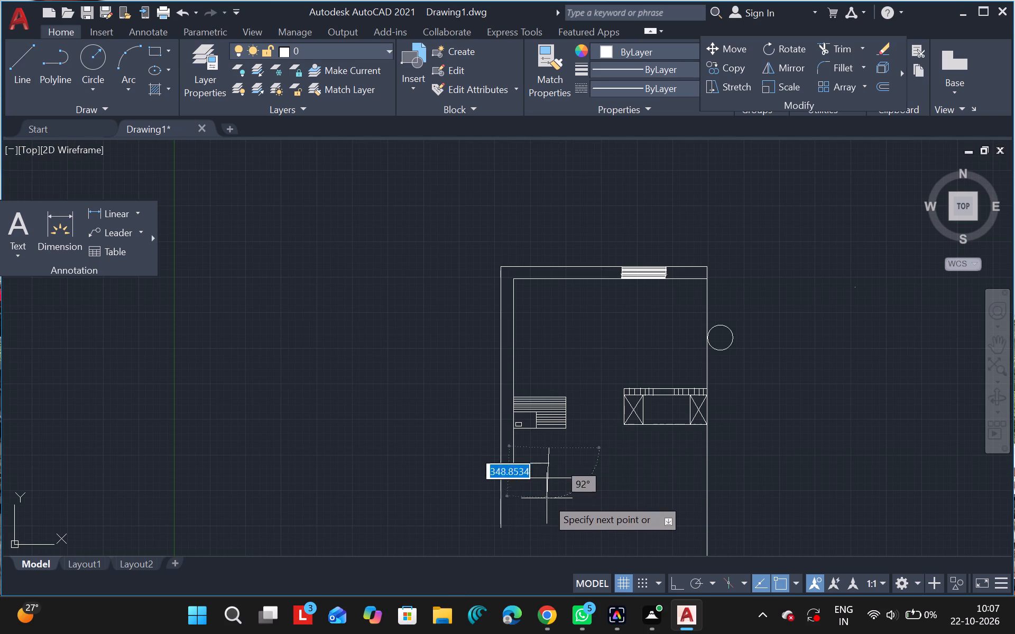
left_click_drag(547, 499, 549, 515)
left_click(549, 515)
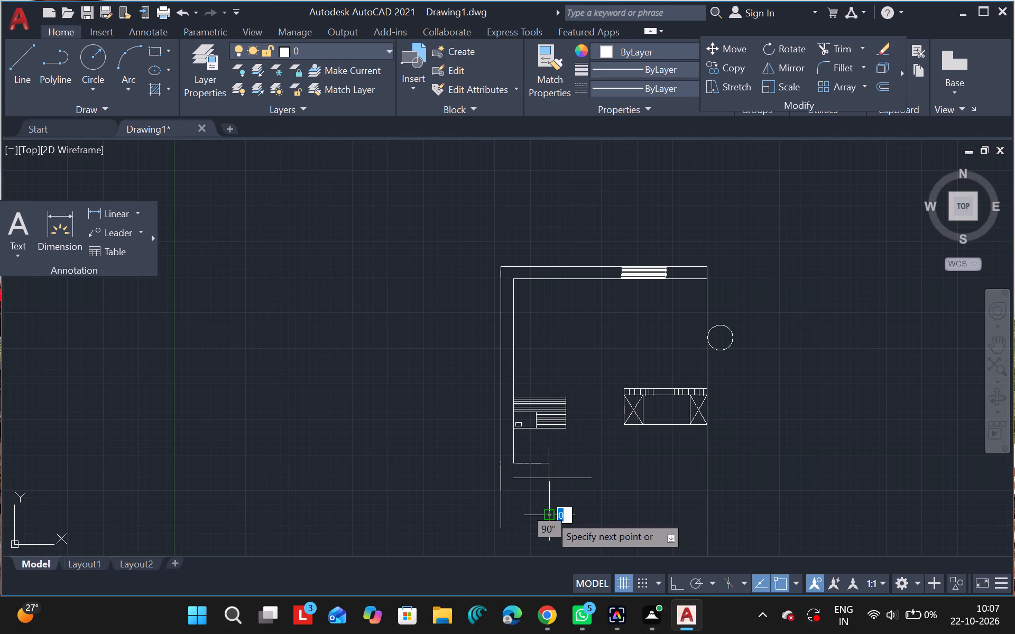
key("Escape")
Trim away the vertical line and the lower horizontal line's overhang beyond it, leaving two parallel lines of equal length.
type("tr")
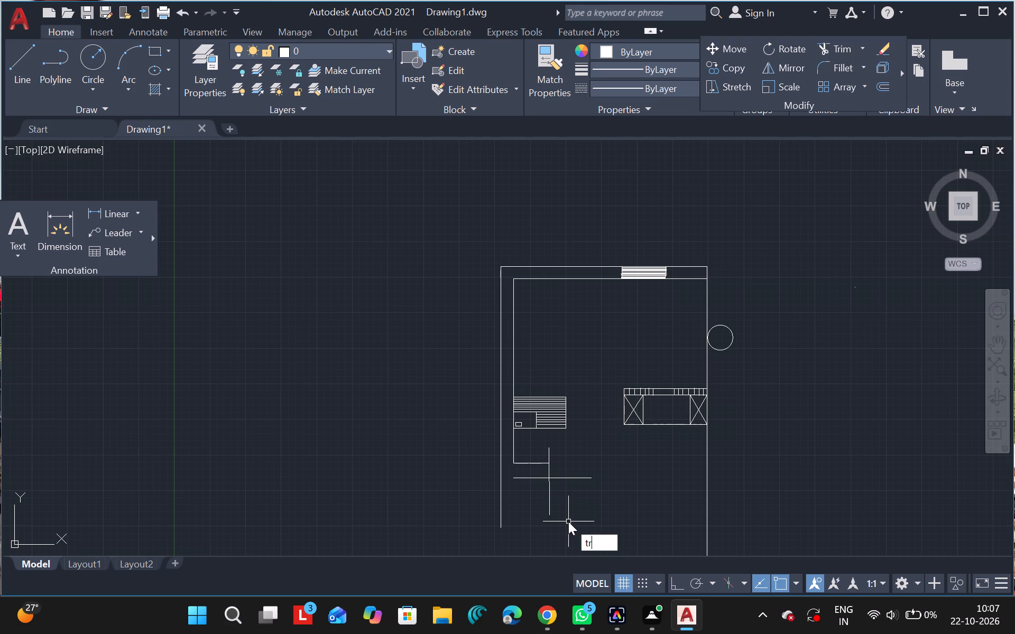
left_click(615, 439)
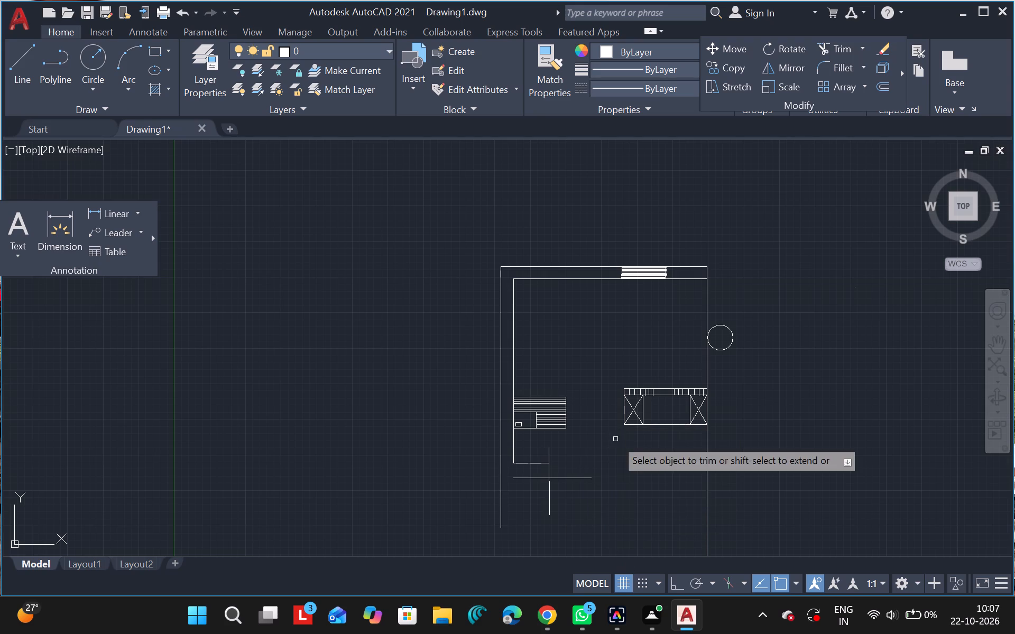
left_click(548, 510)
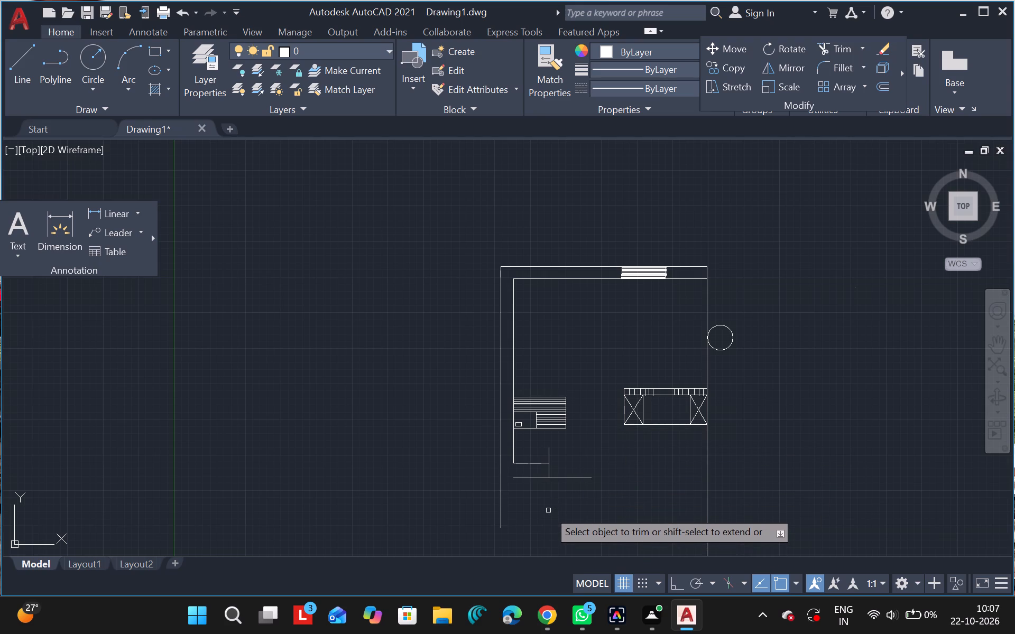
left_click_drag(569, 478, 549, 452)
left_click(549, 452)
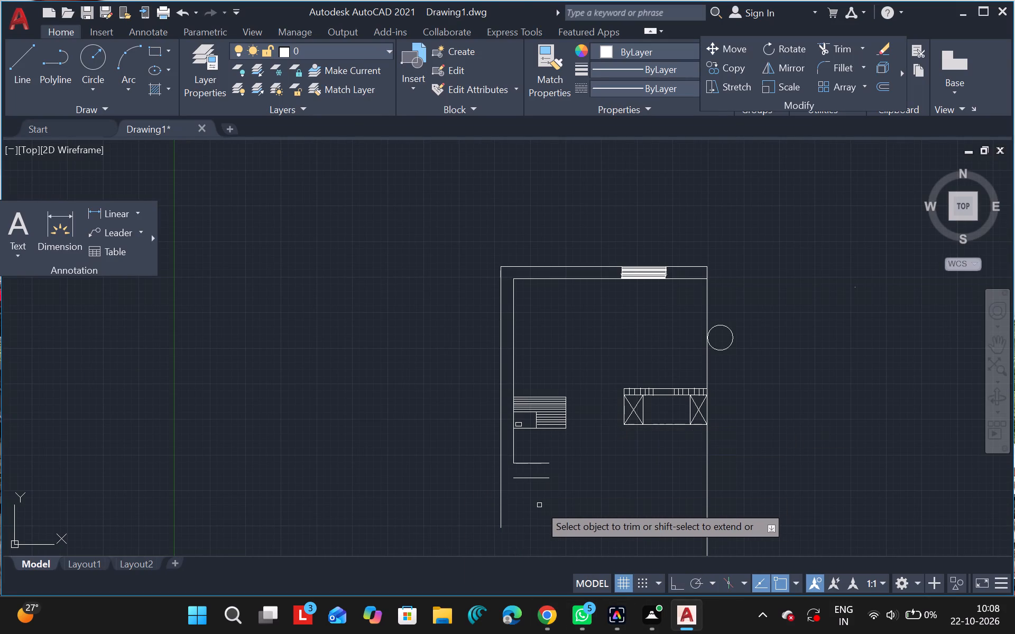
key("Escape")
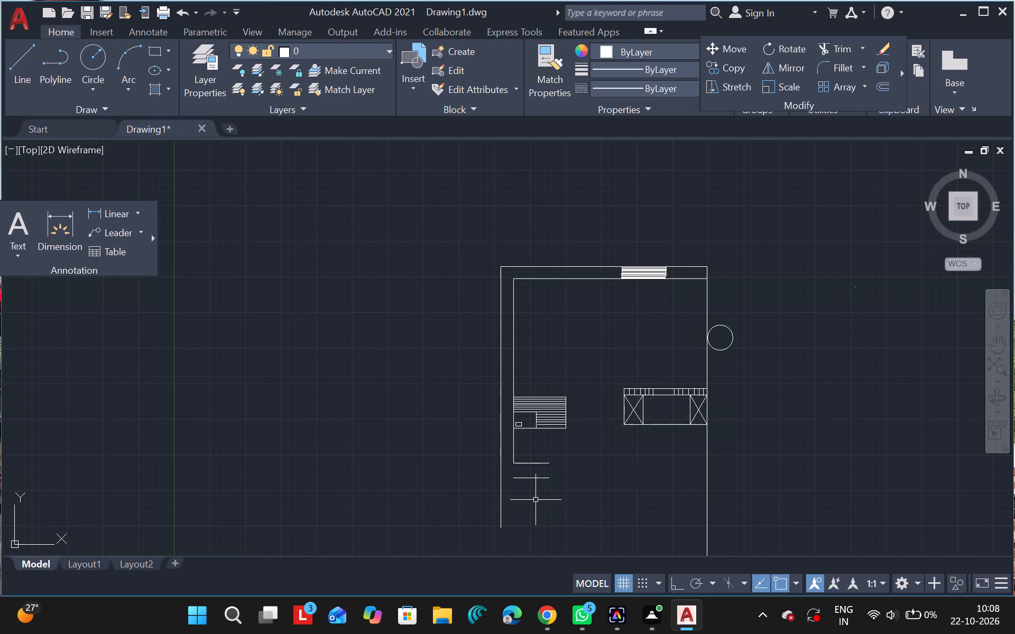
Extend the lower parallel line with a horizontal line about 731 units long from its free end toward the long vertical line.
left_click_drag(14, 67, 167, 268)
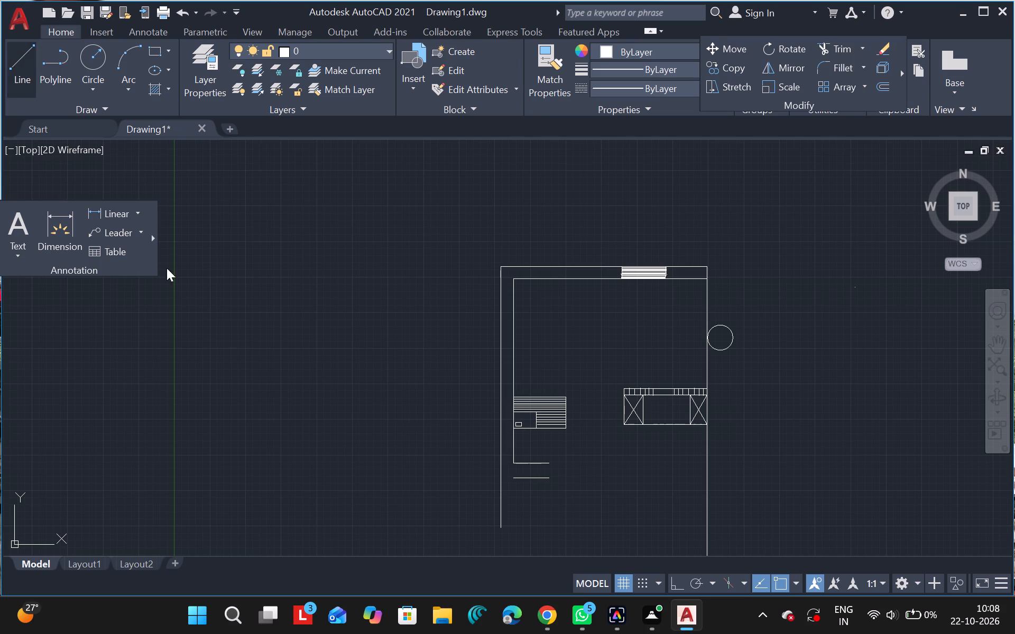
left_click_drag(167, 268, 230, 327)
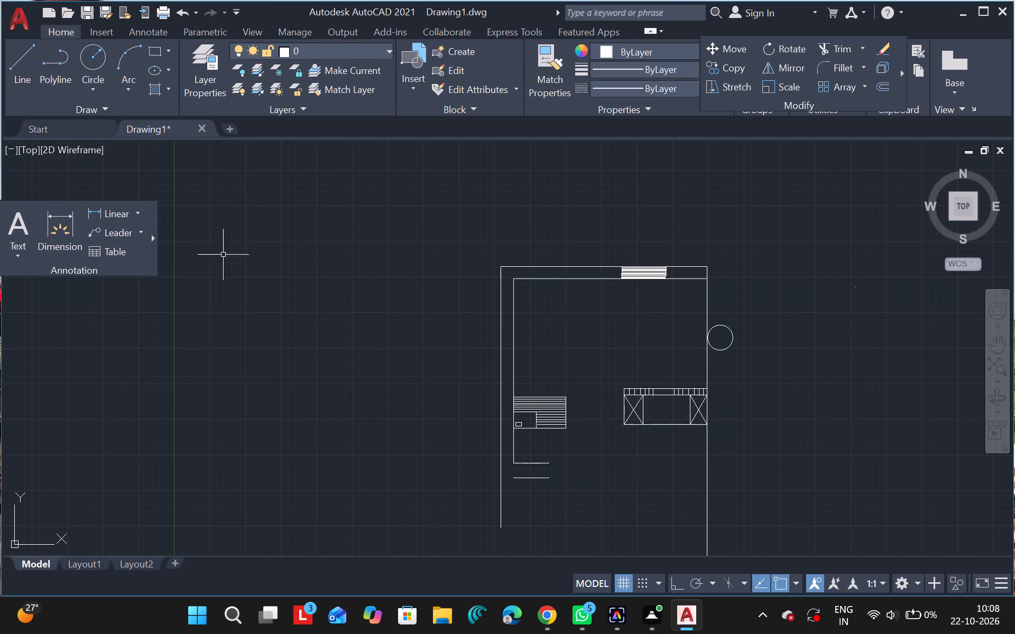
left_click(10, 86)
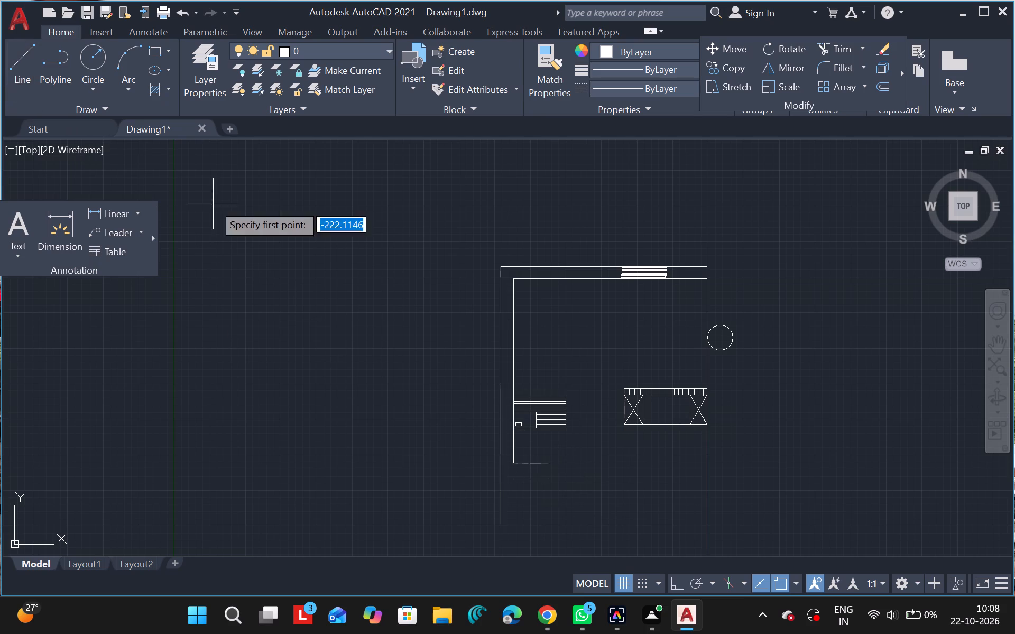
left_click_drag(551, 481, 632, 483)
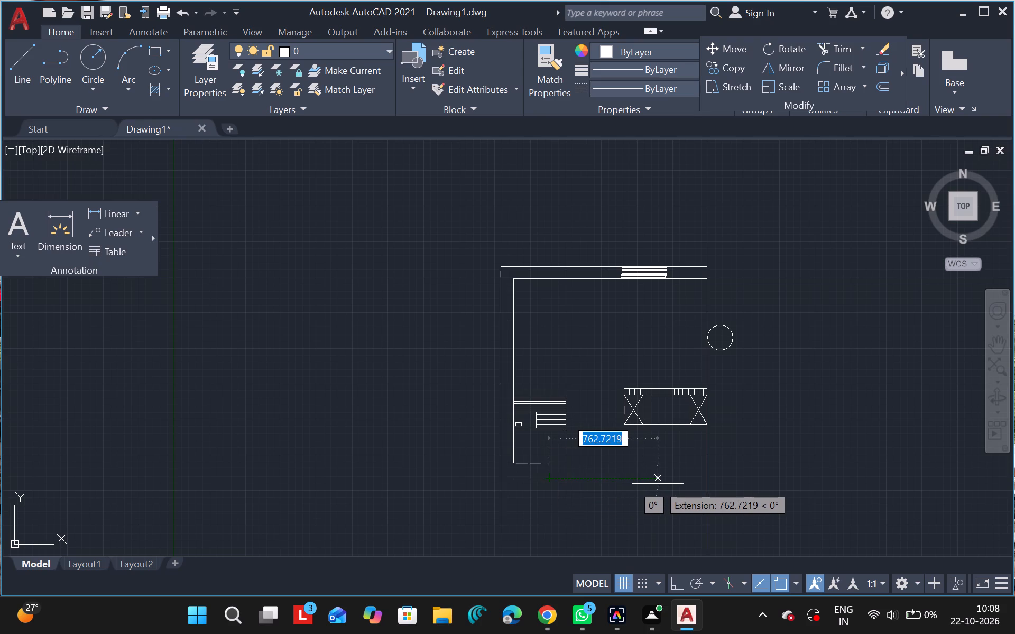
left_click(653, 484)
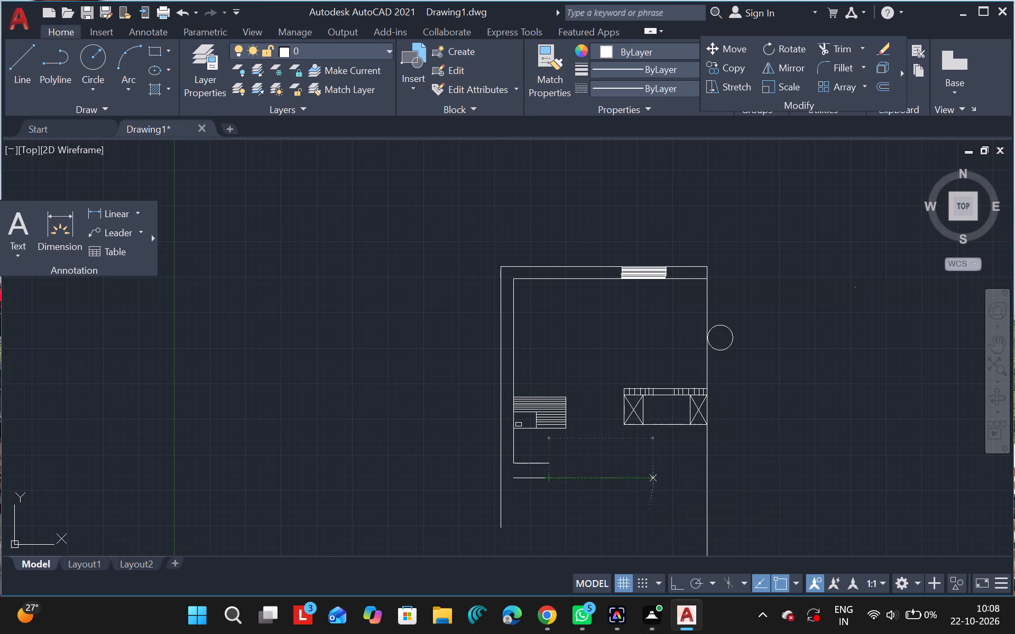
key("Escape")
Extend the upper parallel line horizontally by about 731 units so it ends directly above the lower line's free end.
left_click(23, 72)
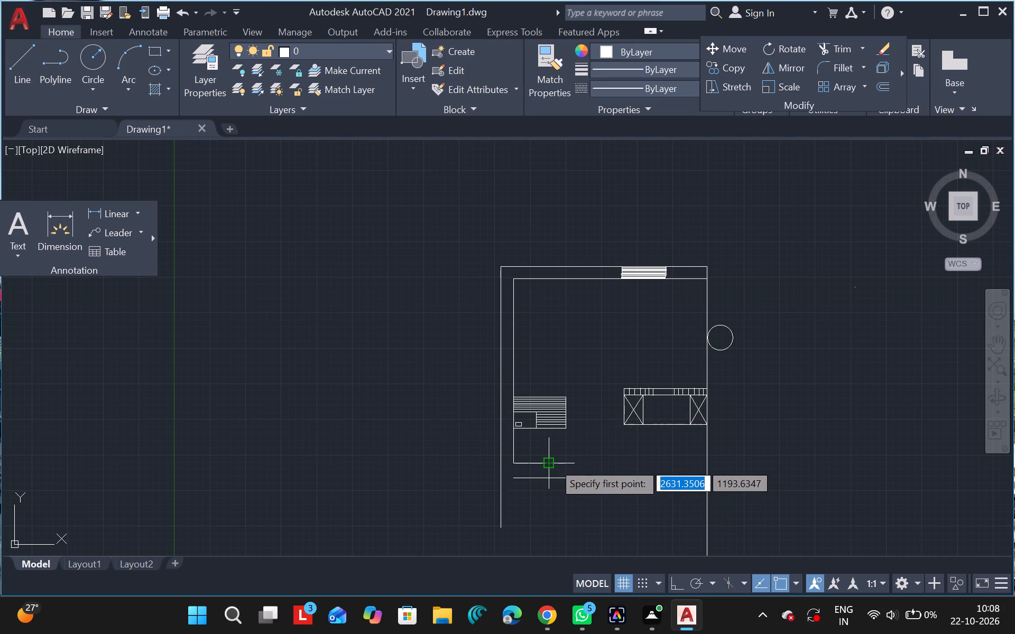
left_click_drag(553, 462, 640, 469)
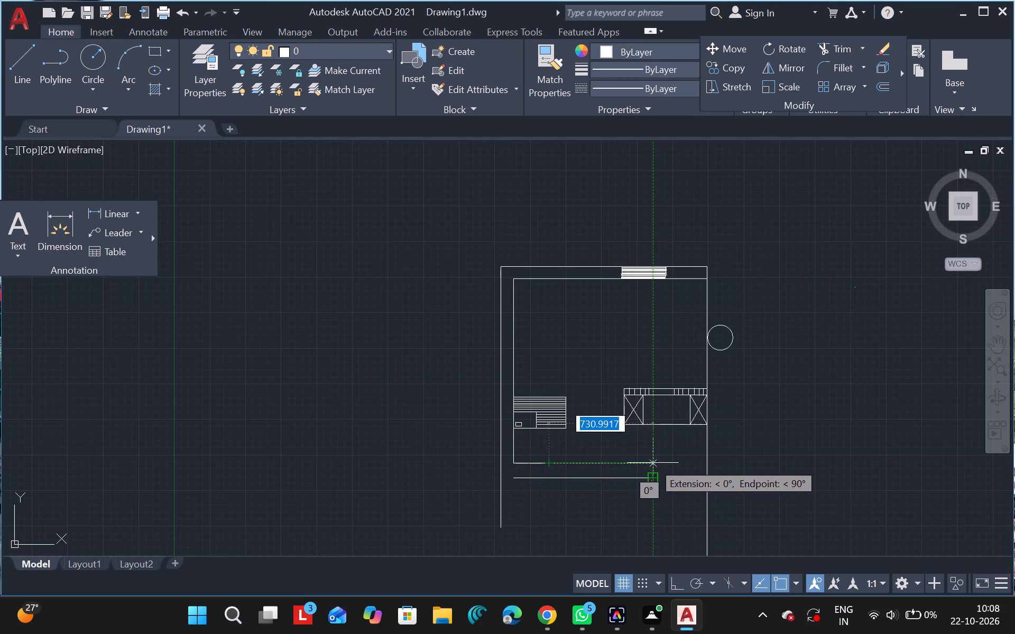
left_click(653, 463)
key("Escape")
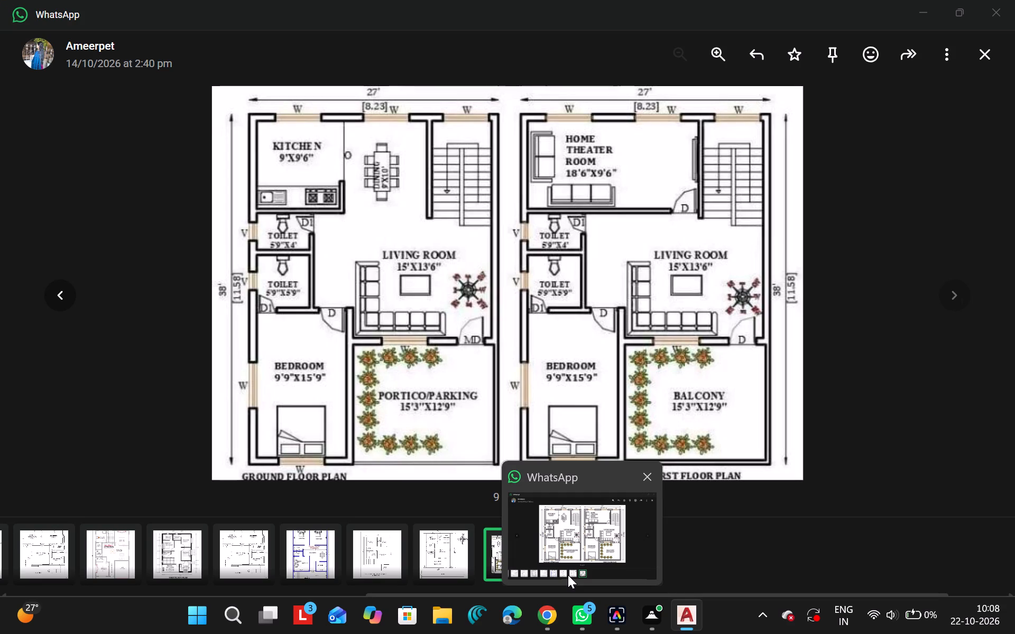
key("Escape")
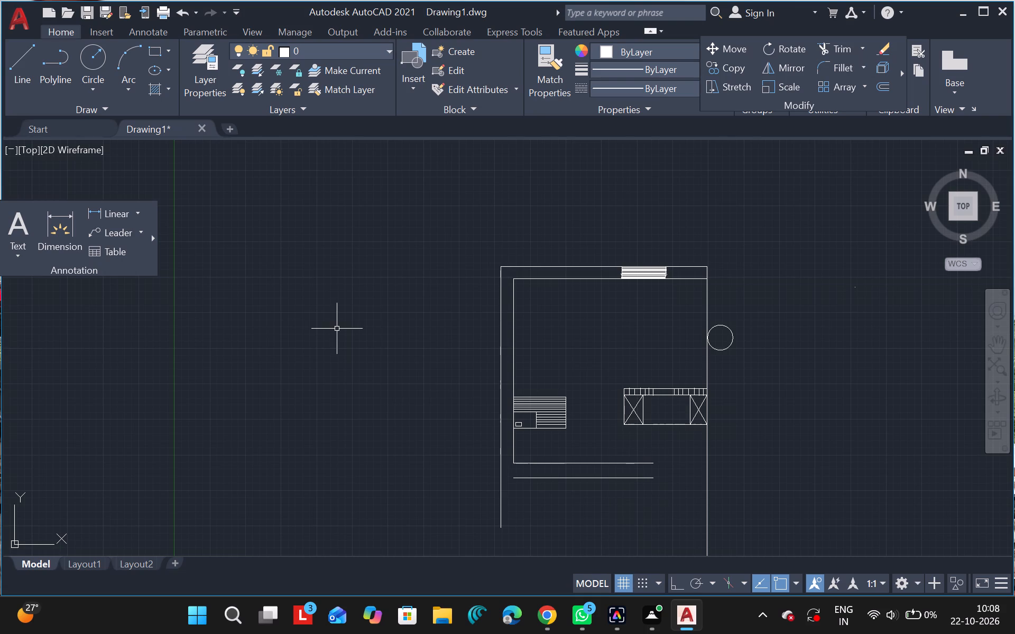
Draw a horizontal line from the lower parallel line's free end to the long vertical line.
left_click(27, 68)
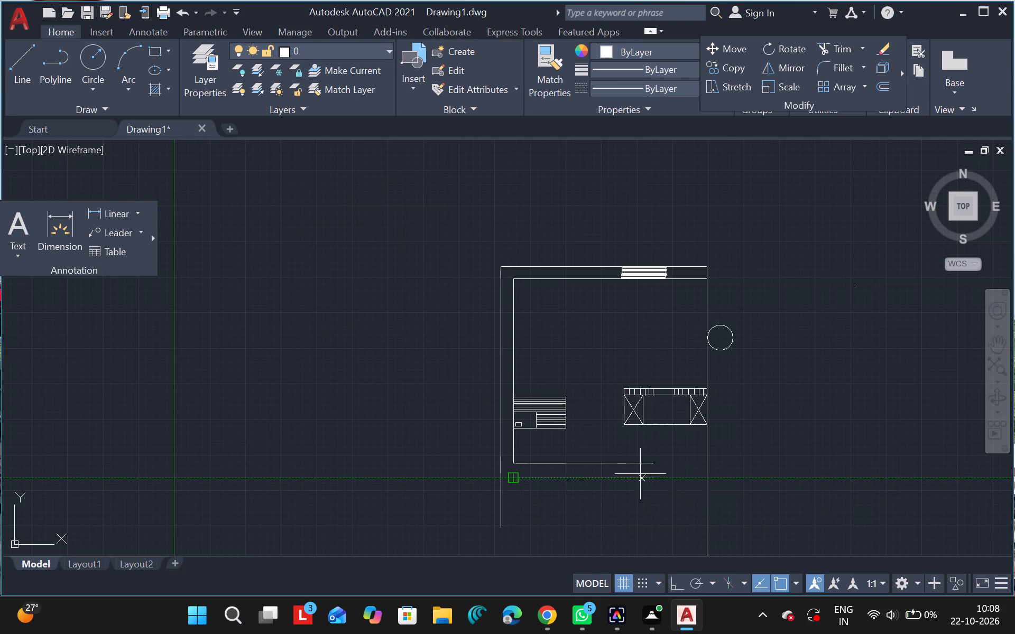
left_click_drag(647, 479, 701, 487)
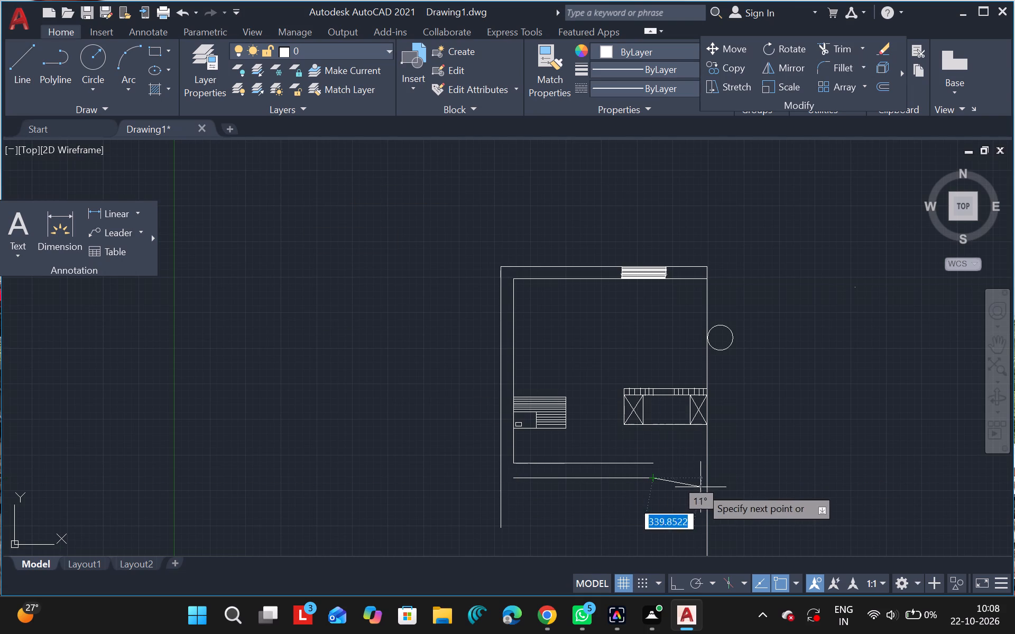
left_click_drag(701, 487, 709, 483)
left_click(709, 483)
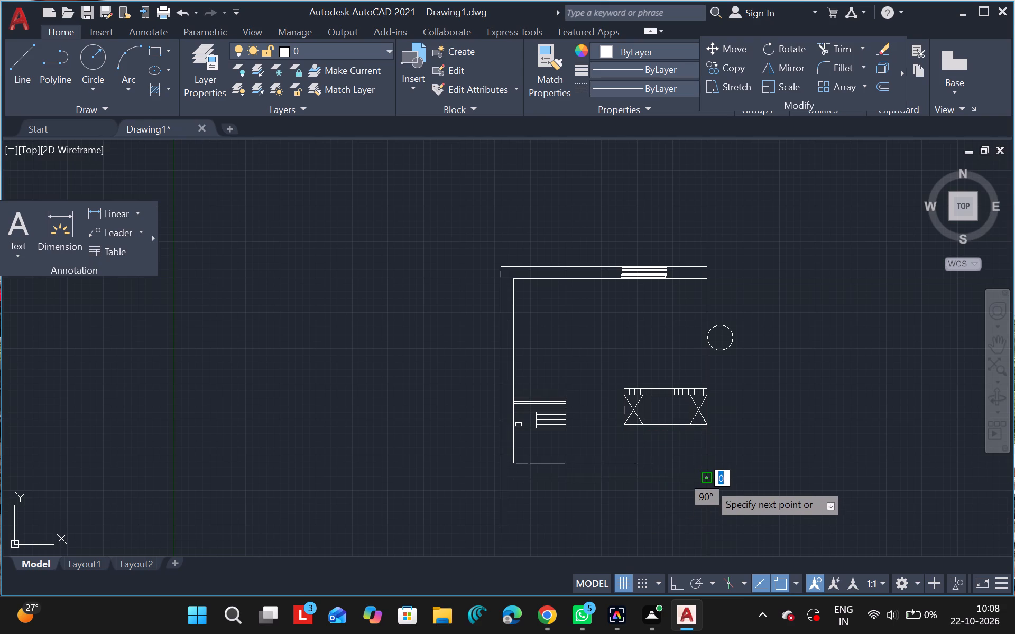
key("Escape")
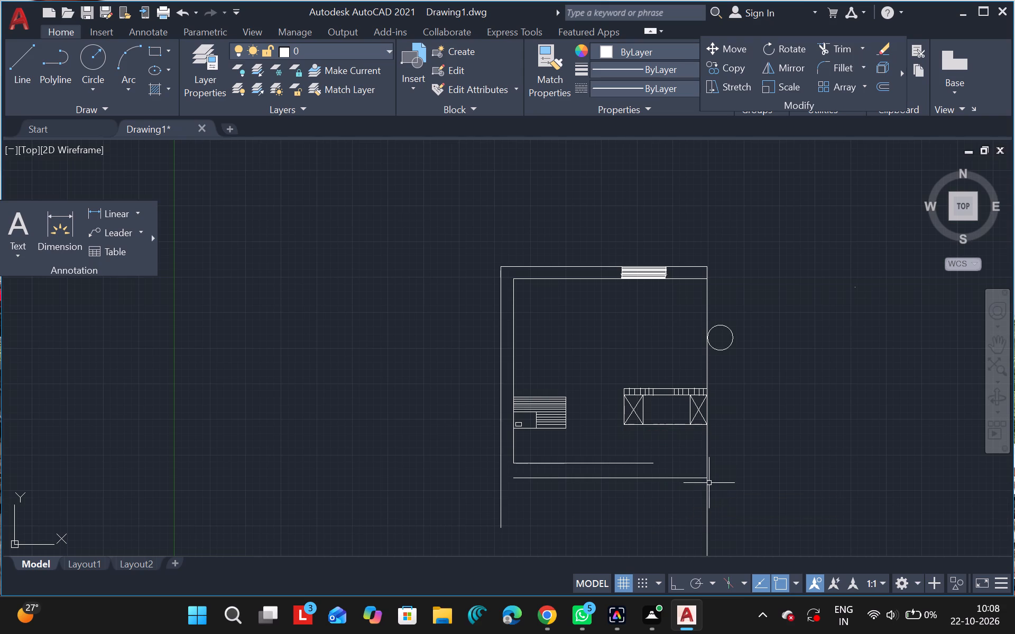
Draw a horizontal line from the upper parallel line's free end to the long vertical line.
left_click(13, 77)
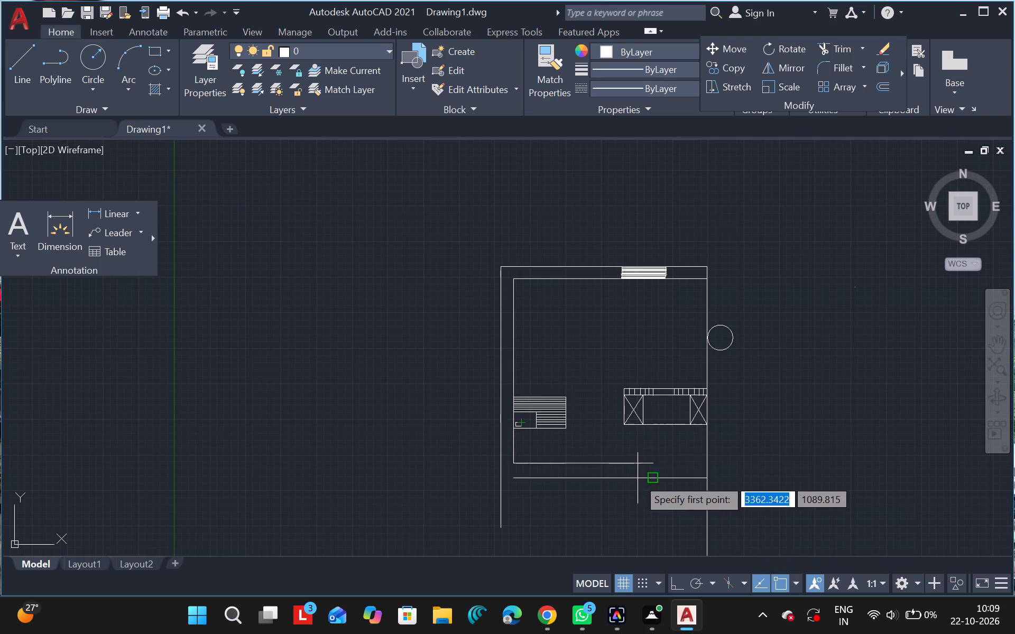
left_click_drag(651, 461, 705, 460)
left_click(705, 460)
key("Escape")
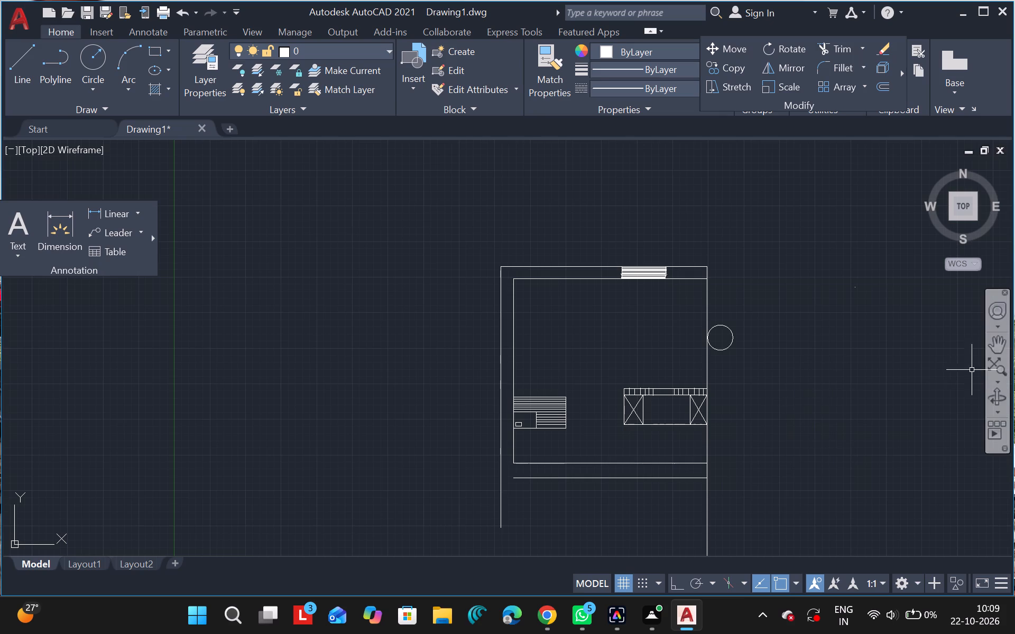
Delete the long vertical line that runs past the small circle and the crossed-box rectangle.
left_click(1003, 343)
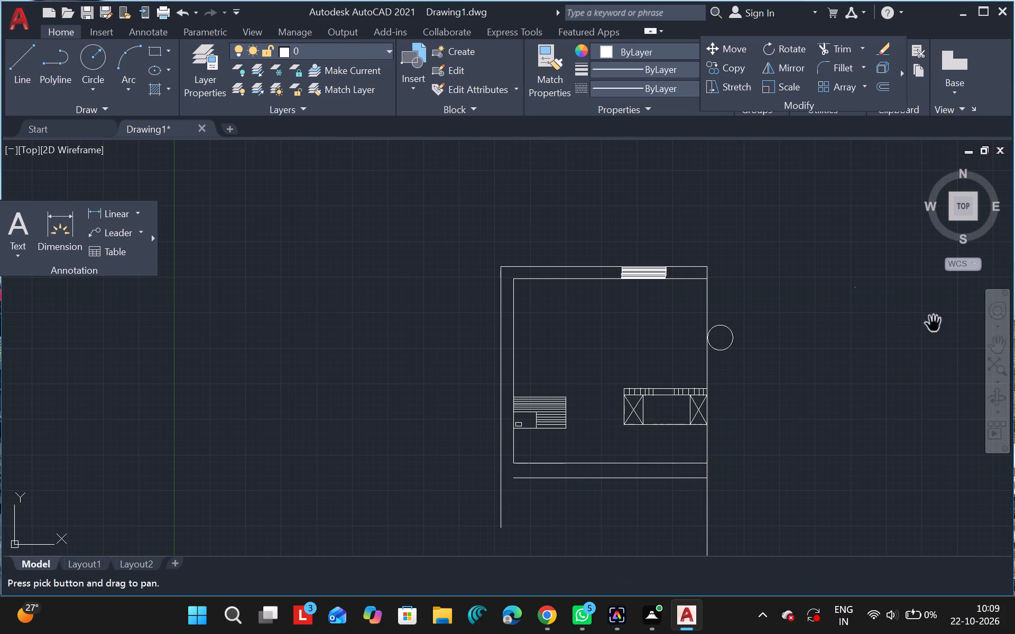
left_click_drag(759, 271, 638, 150)
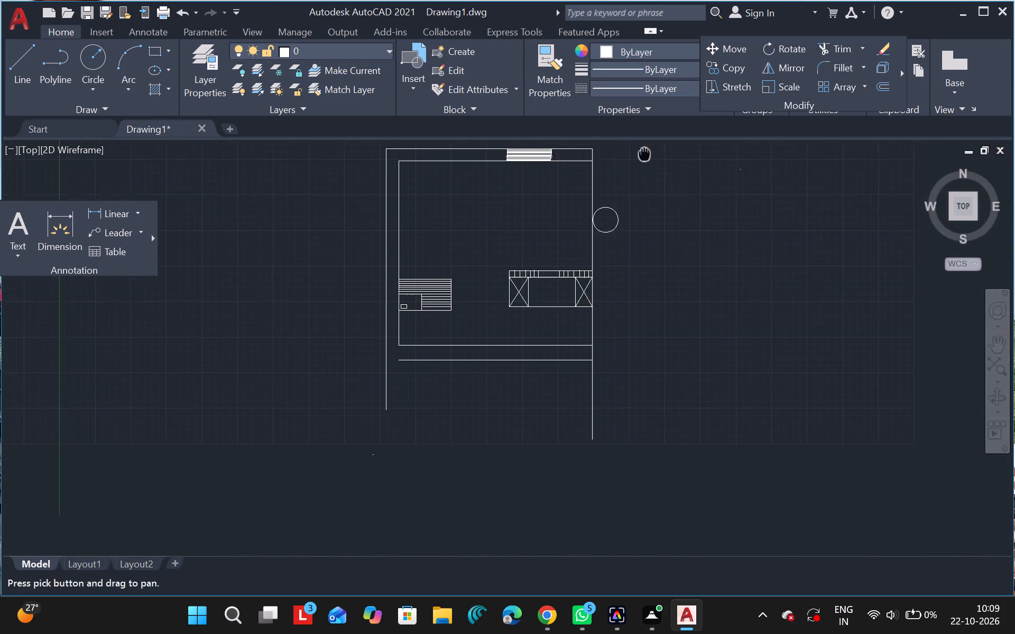
left_click_drag(638, 150, 617, 161)
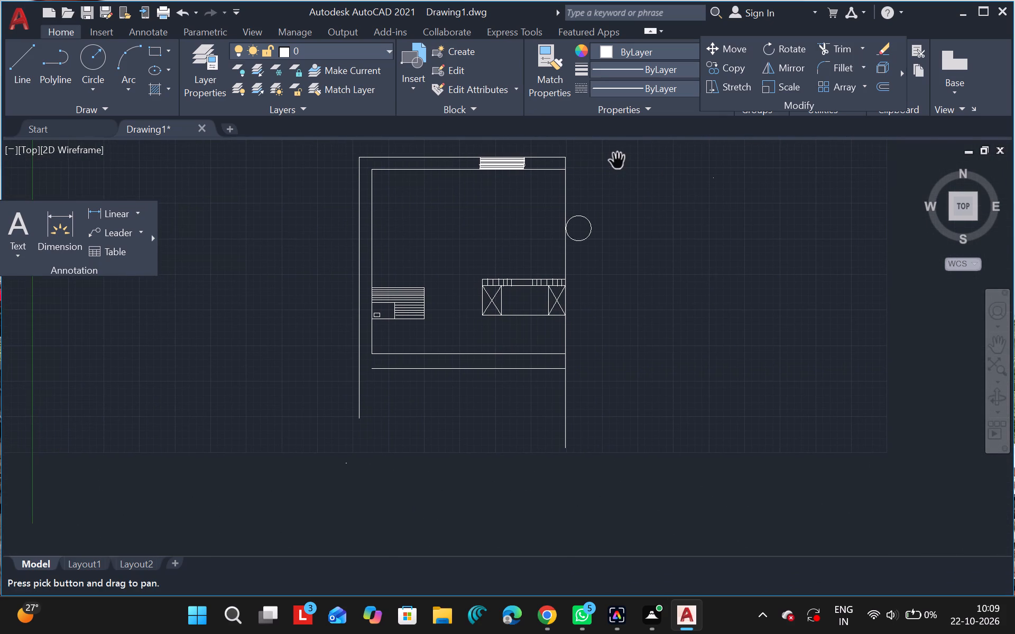
key("Escape")
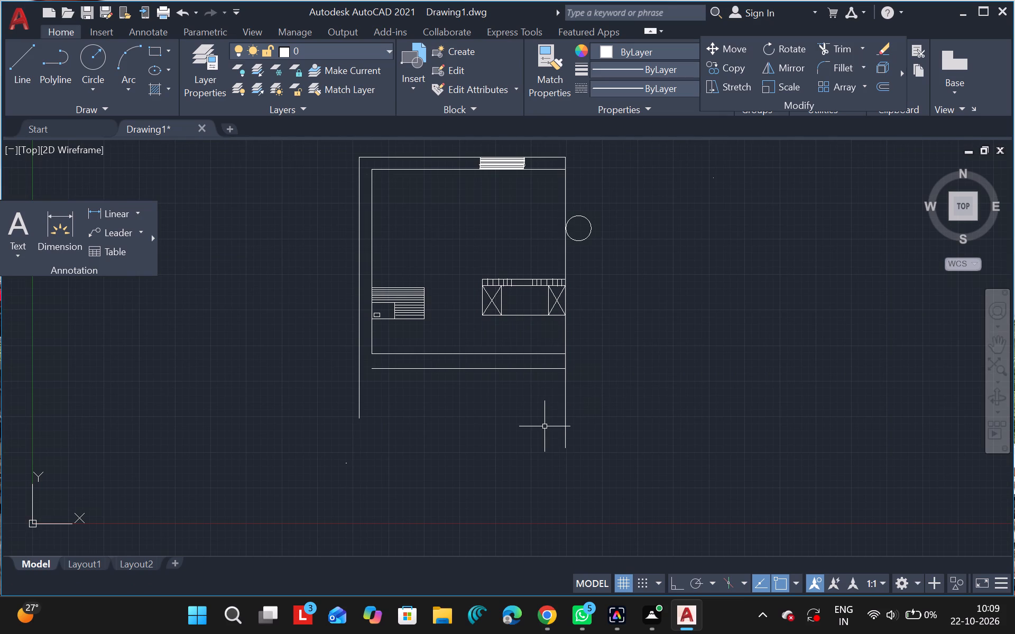
left_click(567, 405)
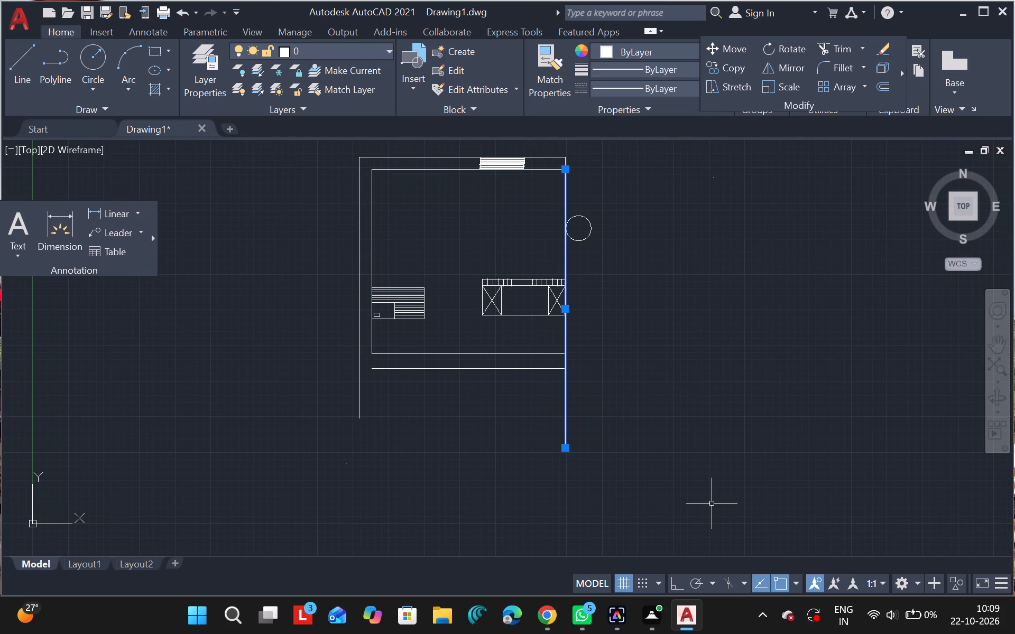
key("Delete")
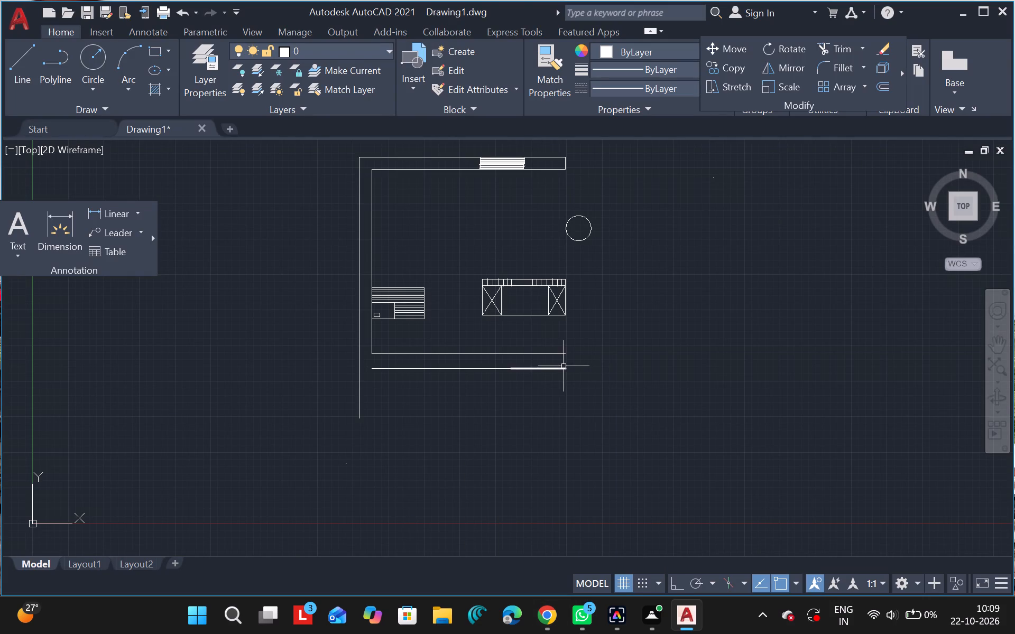
Draw a short vertical line upward from the free end of the upper parallel line, stopping just below the crossed-box rectangle.
left_click(19, 61)
left_click(564, 358)
left_click_drag(564, 358, 566, 328)
left_click(566, 328)
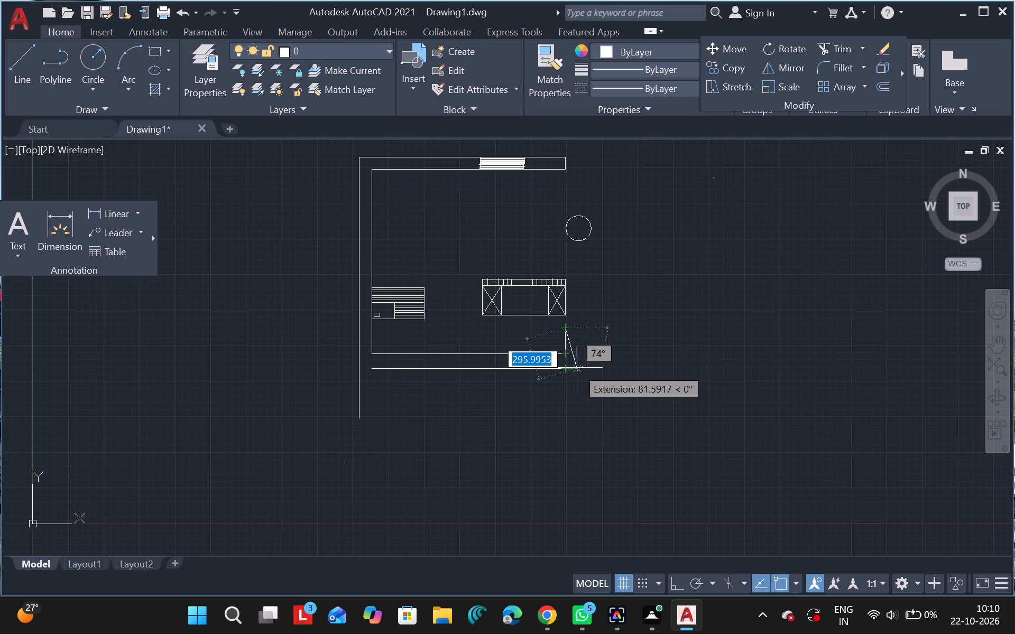
key("Escape")
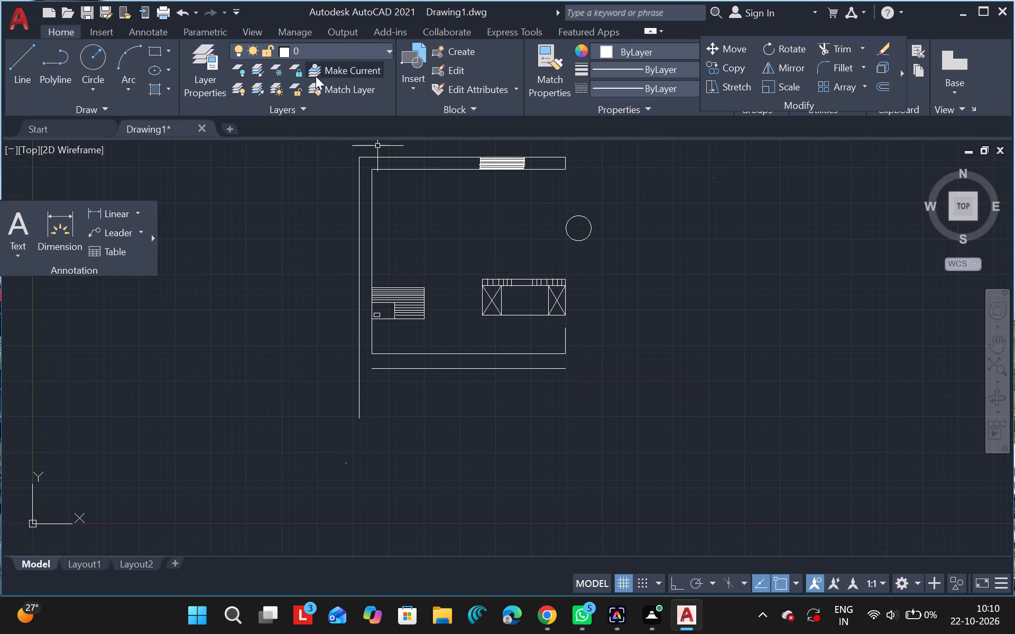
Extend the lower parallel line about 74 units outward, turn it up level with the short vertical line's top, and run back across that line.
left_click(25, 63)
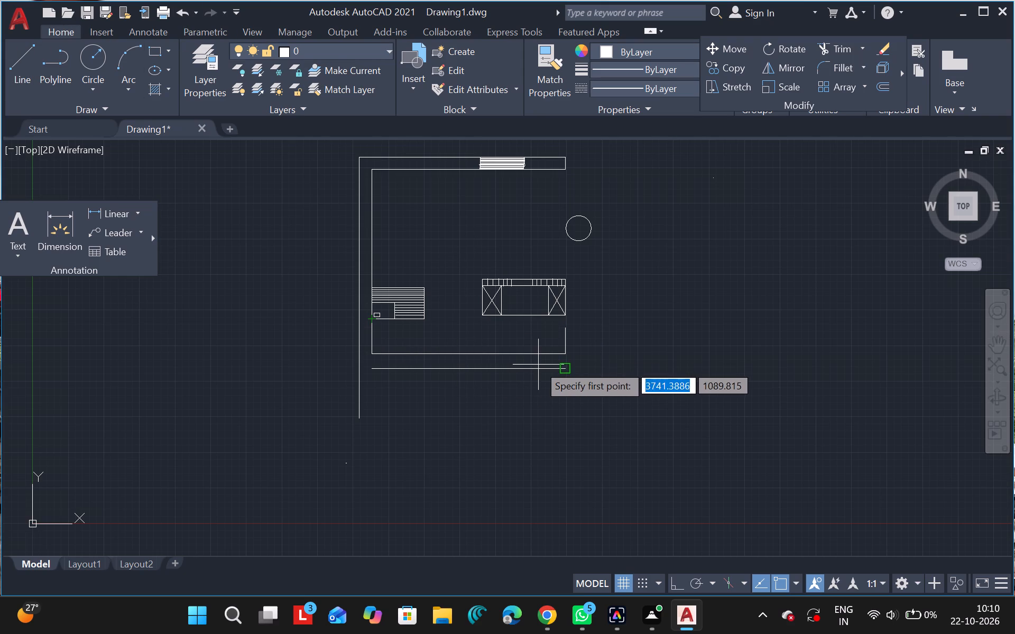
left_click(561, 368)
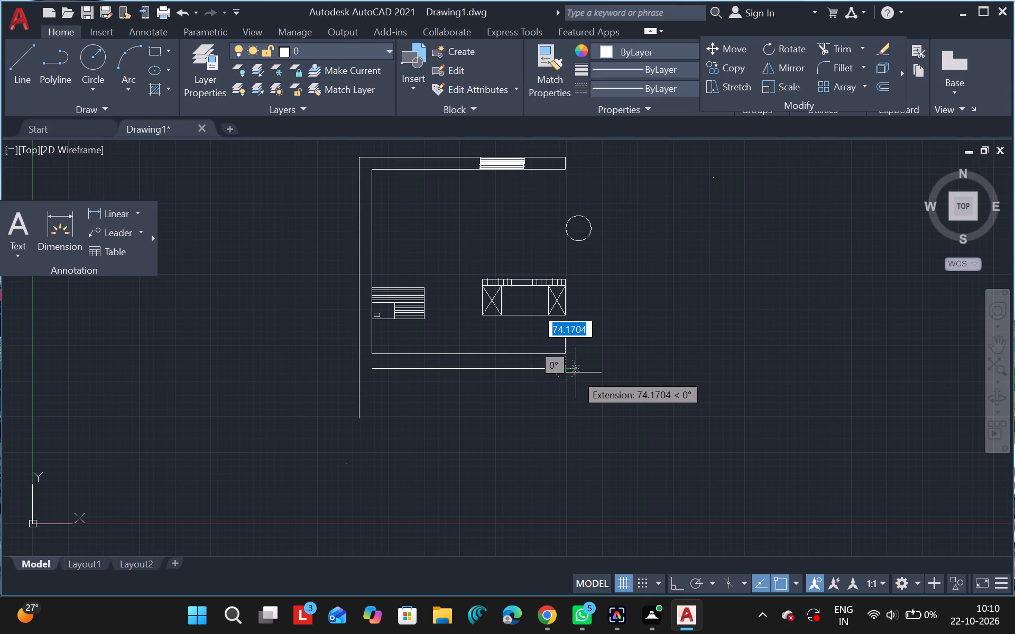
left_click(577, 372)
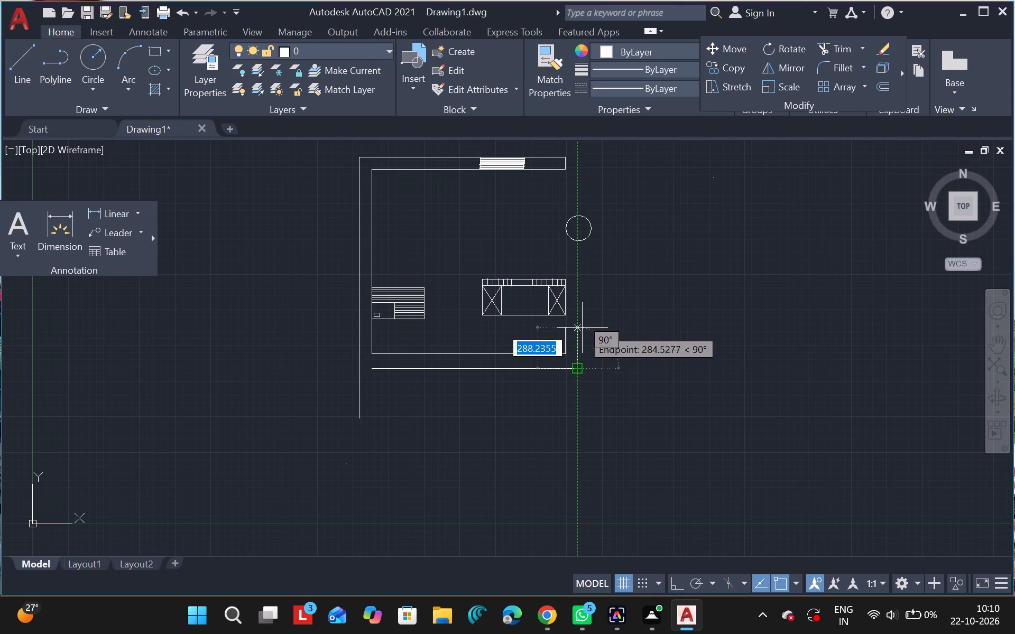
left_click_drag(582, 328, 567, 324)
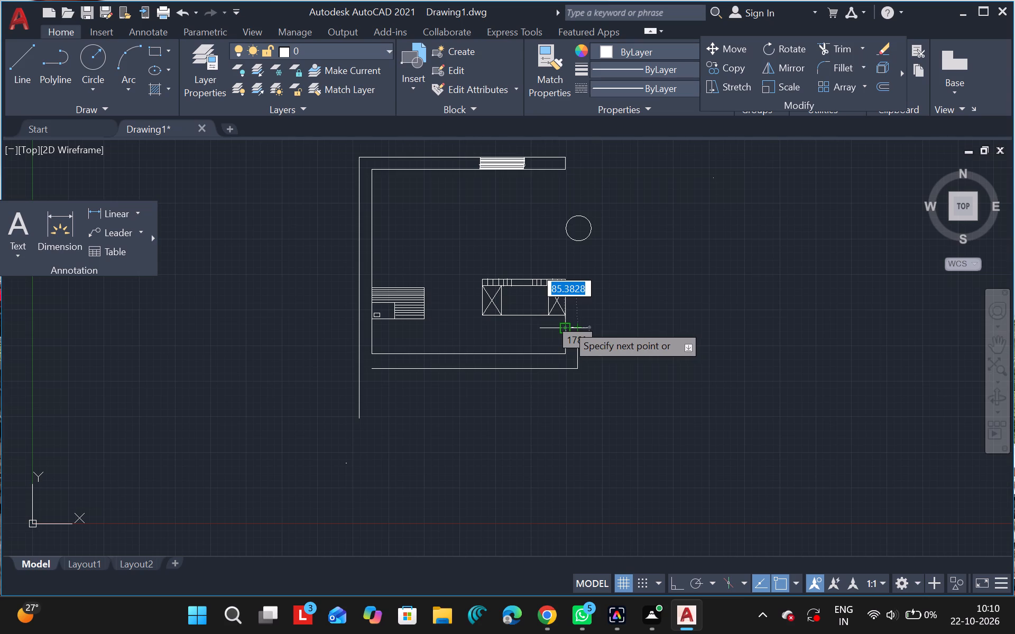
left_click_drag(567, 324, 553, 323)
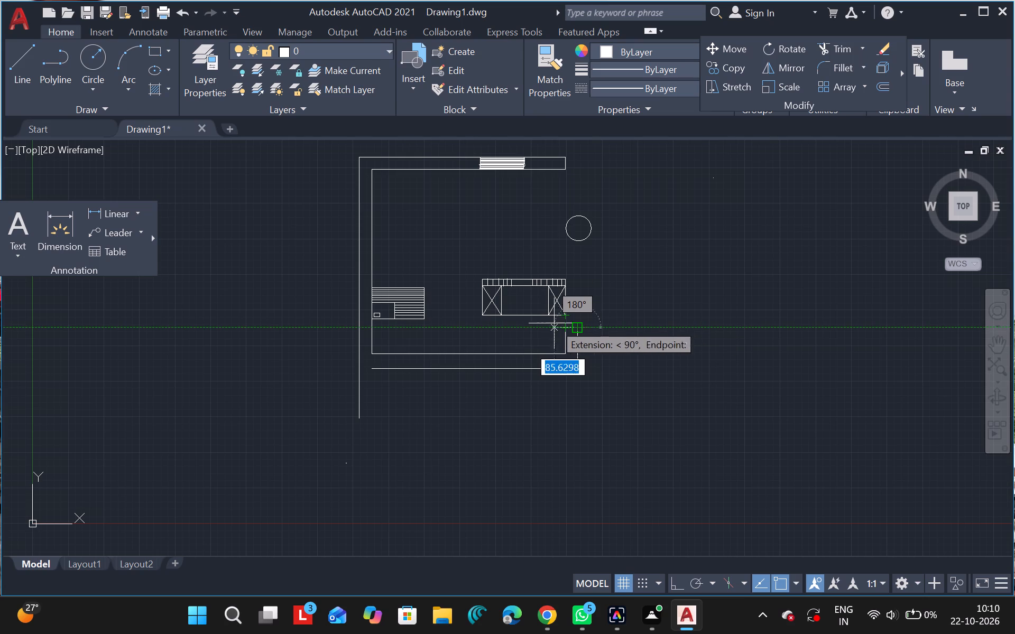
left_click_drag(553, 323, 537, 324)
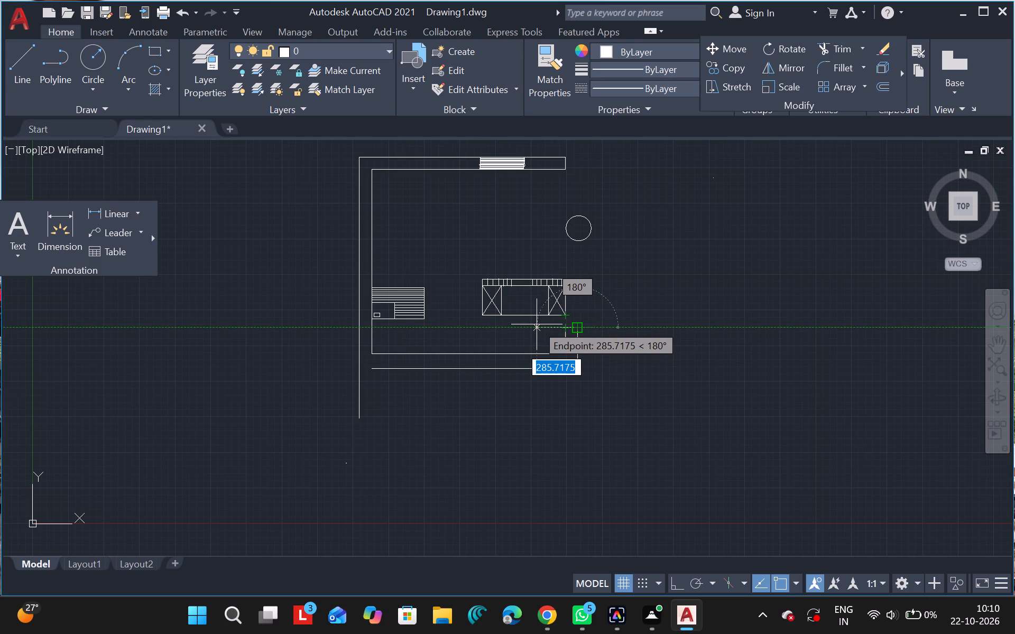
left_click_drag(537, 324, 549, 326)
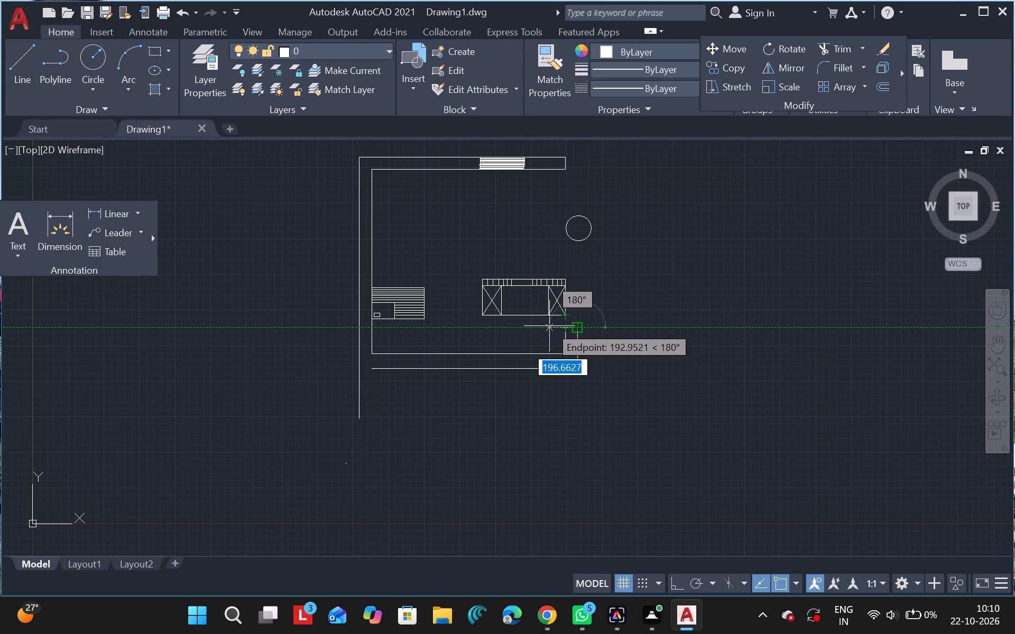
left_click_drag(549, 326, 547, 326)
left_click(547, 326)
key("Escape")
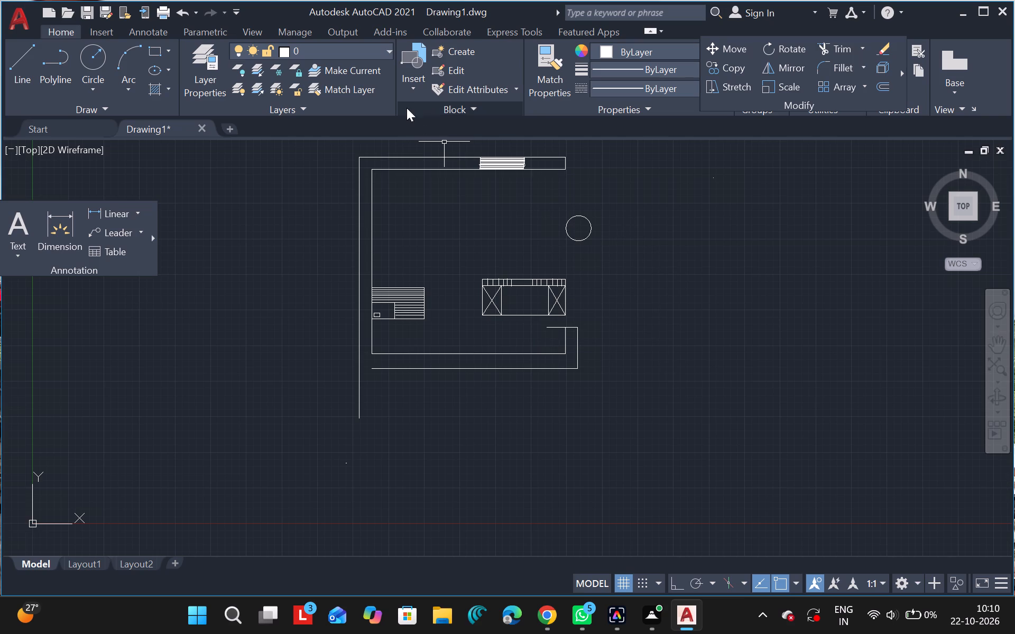
Draw a vertical line about 1110 units long from the top wall's inner line end down to the short vertical line's top.
left_click(11, 73)
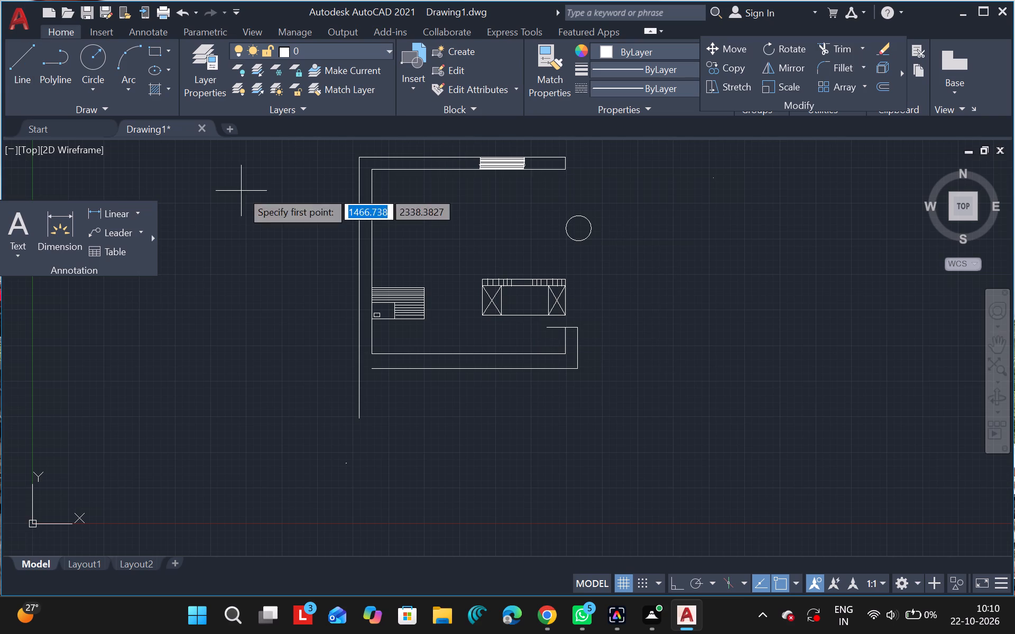
left_click_drag(567, 167, 568, 190)
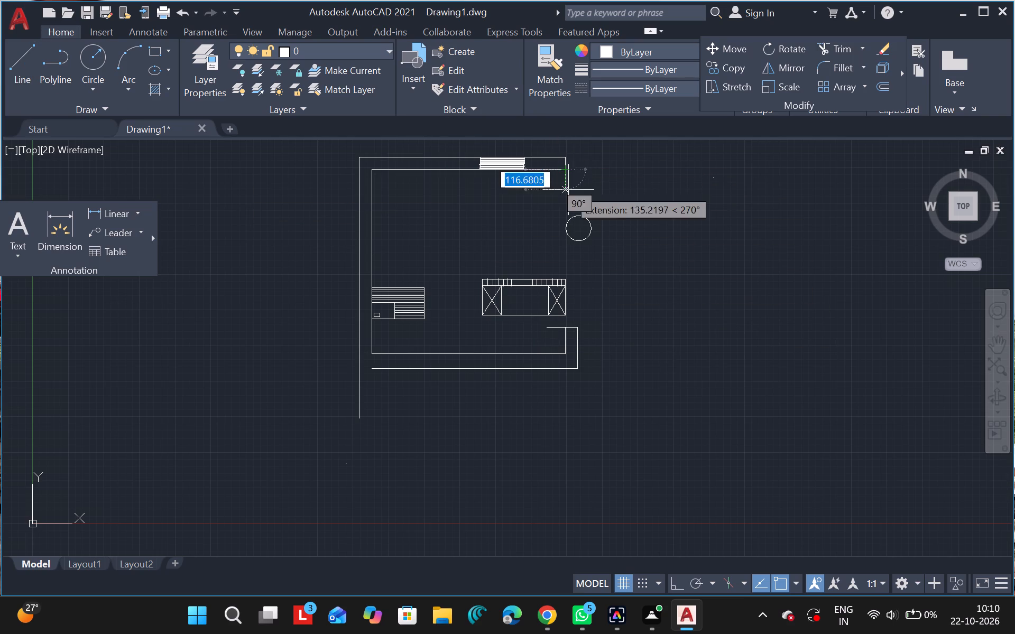
left_click_drag(568, 190, 576, 266)
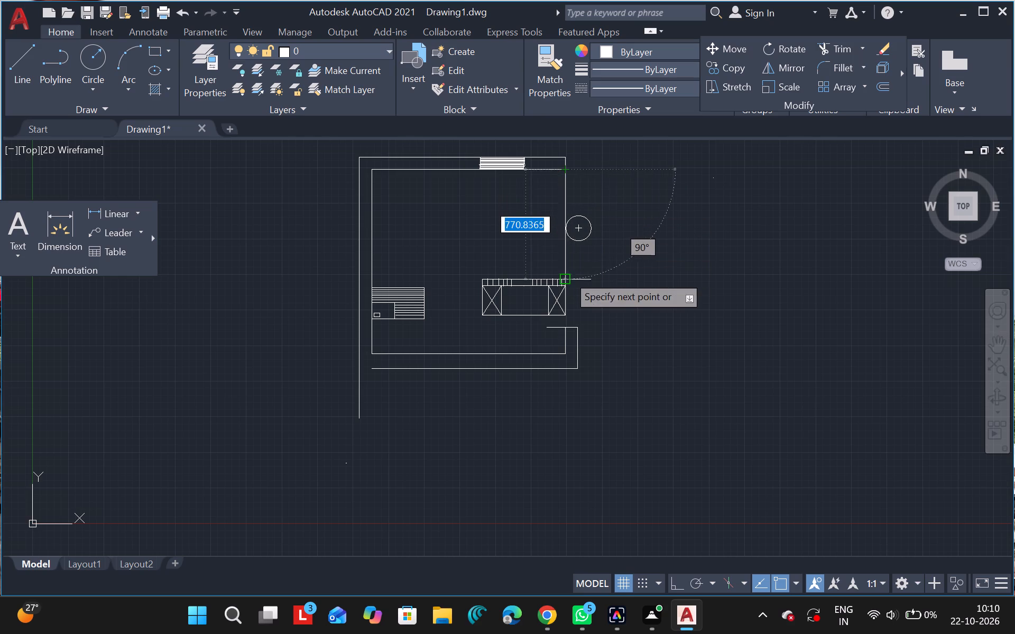
left_click(562, 329)
key("Escape")
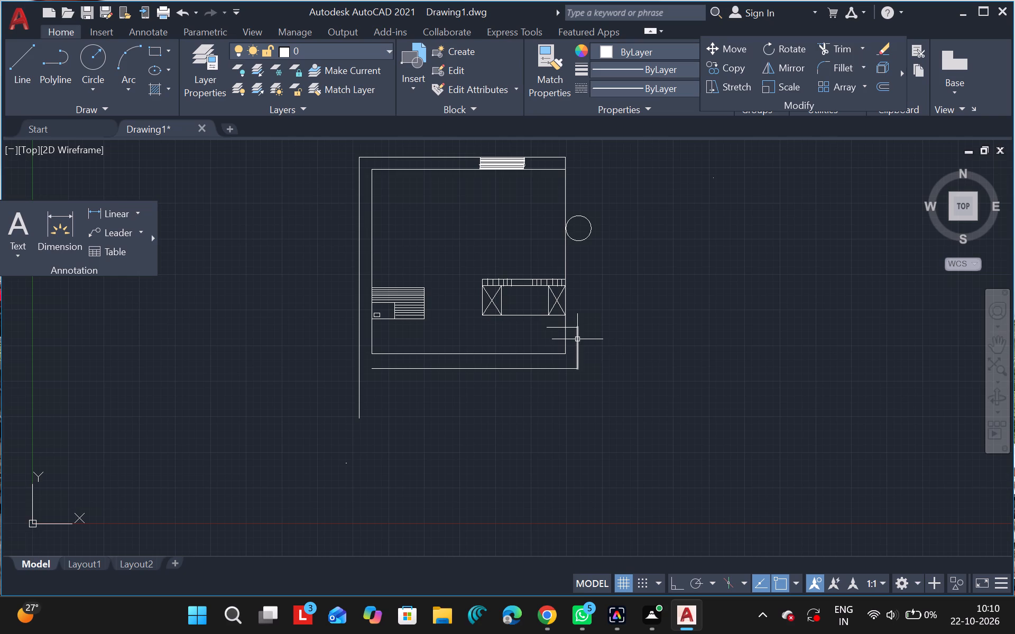
Delete the kitchen's outer lower wall line, its outer vertical return and the leftover short horizontal pieces beside the inner corner.
left_click(577, 339)
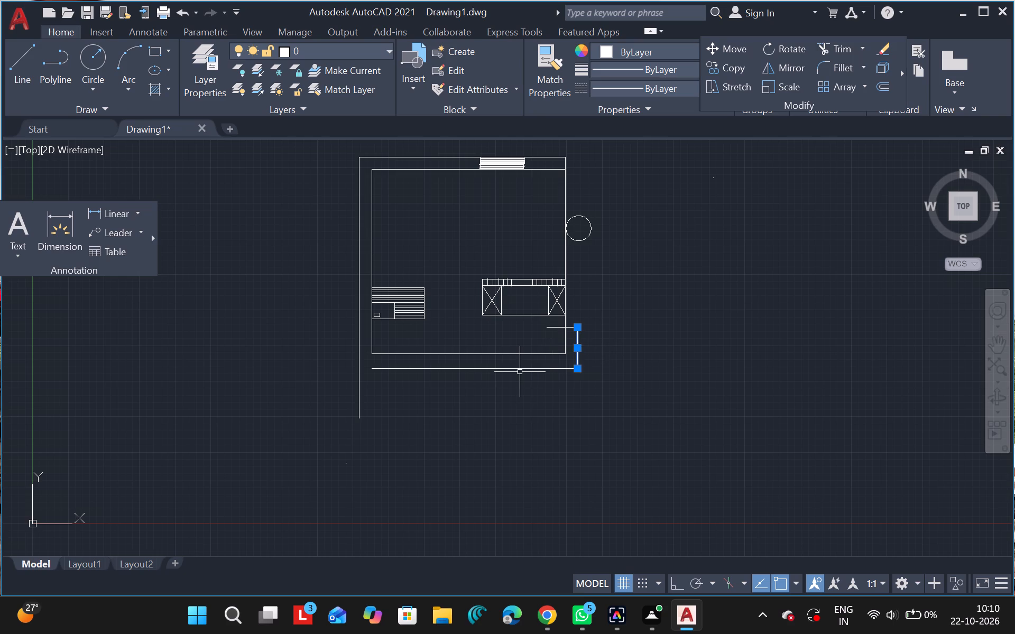
left_click(520, 370)
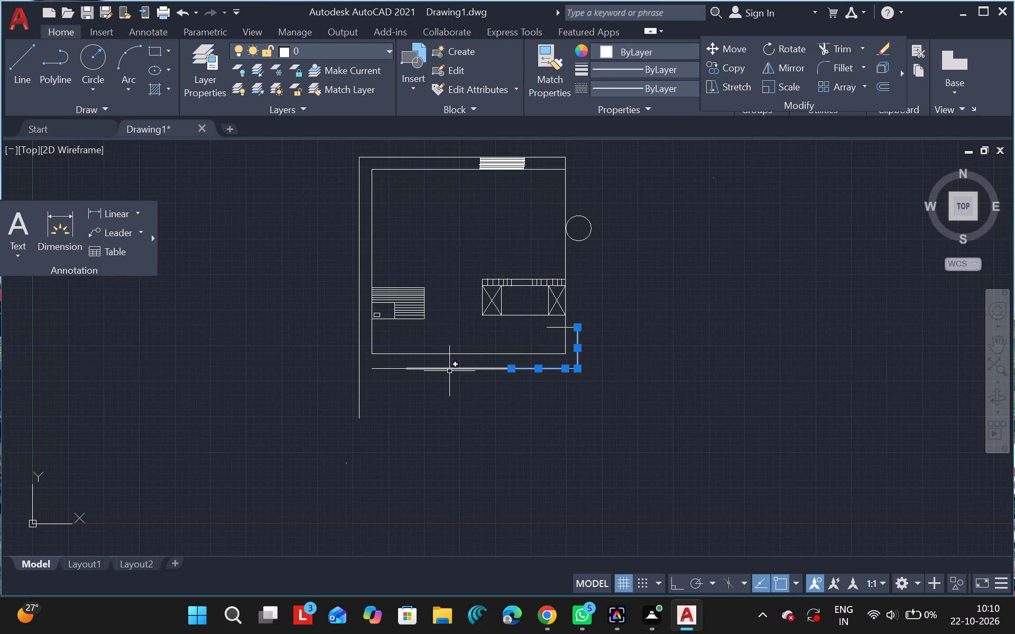
left_click(436, 370)
left_click(381, 369)
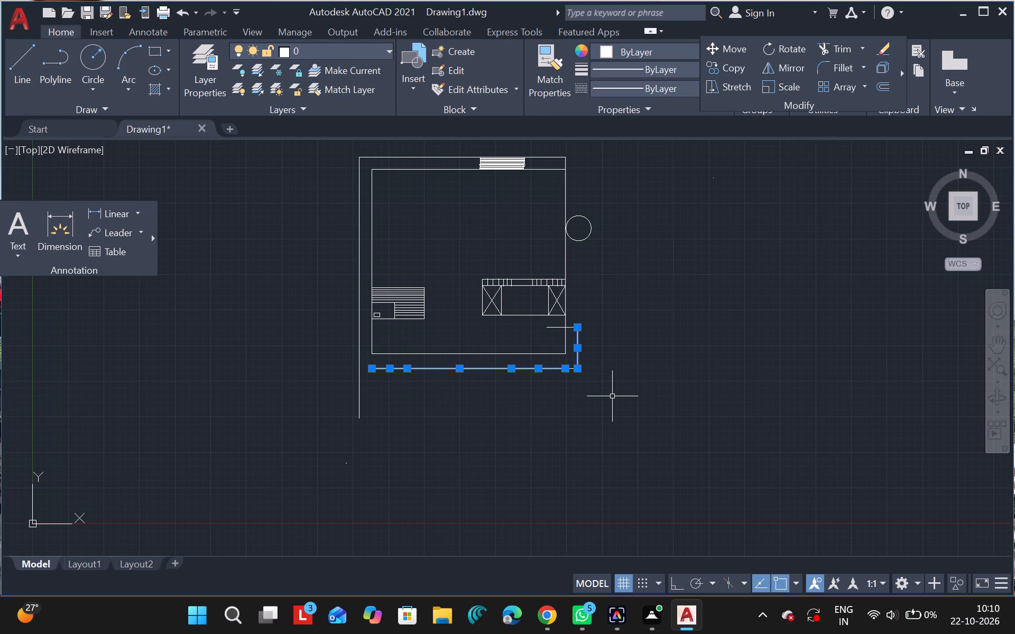
key("Delete")
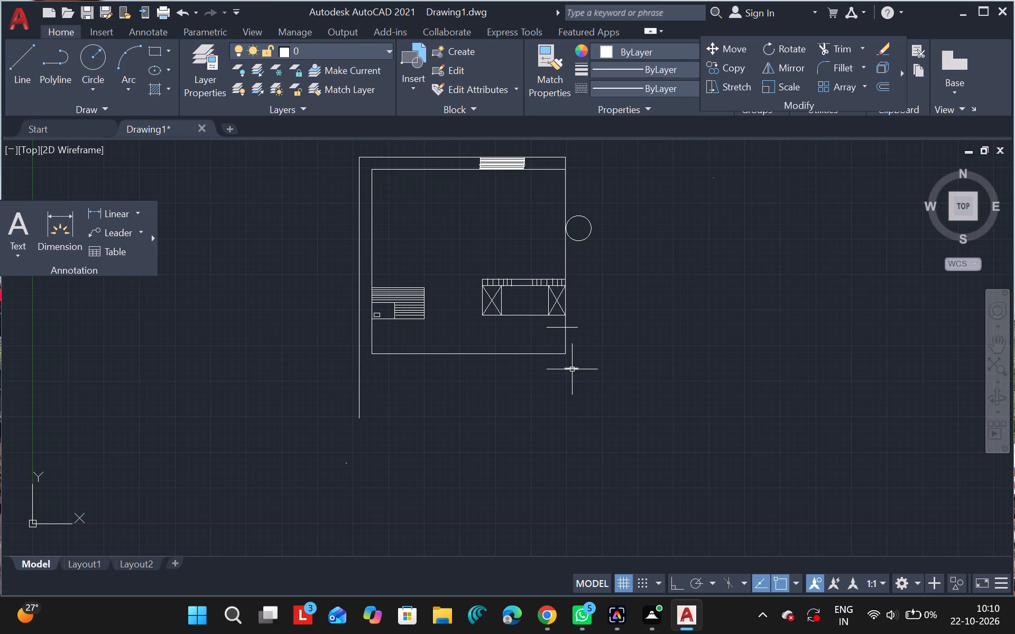
left_click_drag(569, 369, 574, 332)
left_click_drag(574, 332, 574, 325)
left_click_drag(574, 325, 573, 328)
left_click_drag(573, 328, 702, 432)
key("Delete")
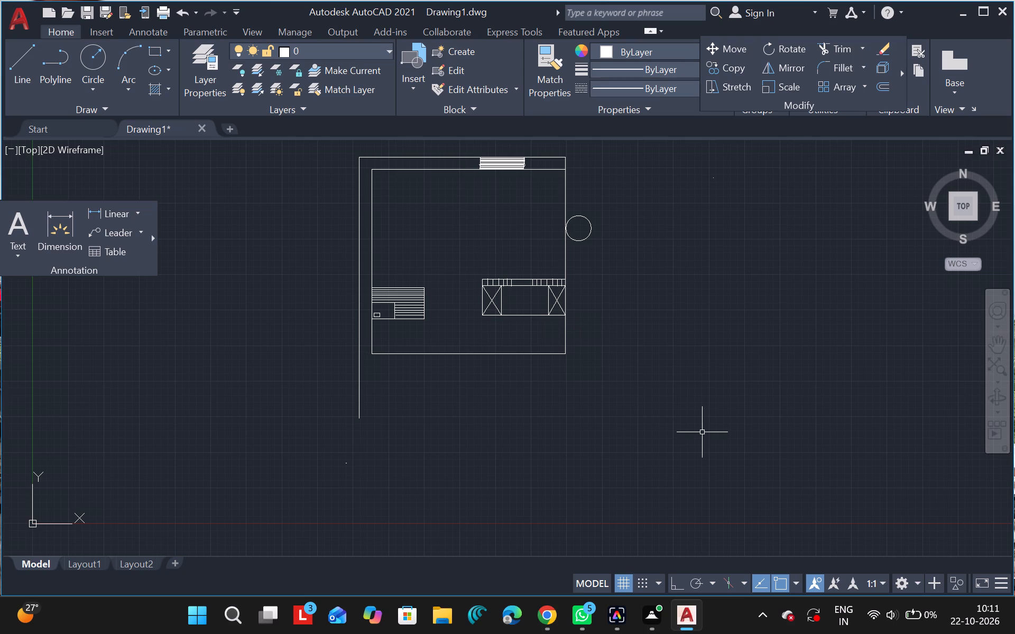
From the kitchen's lower-left inner corner, draw a short line down, a parallel line about 1350 units across, and a line up to the lower-right corner.
left_click(17, 78)
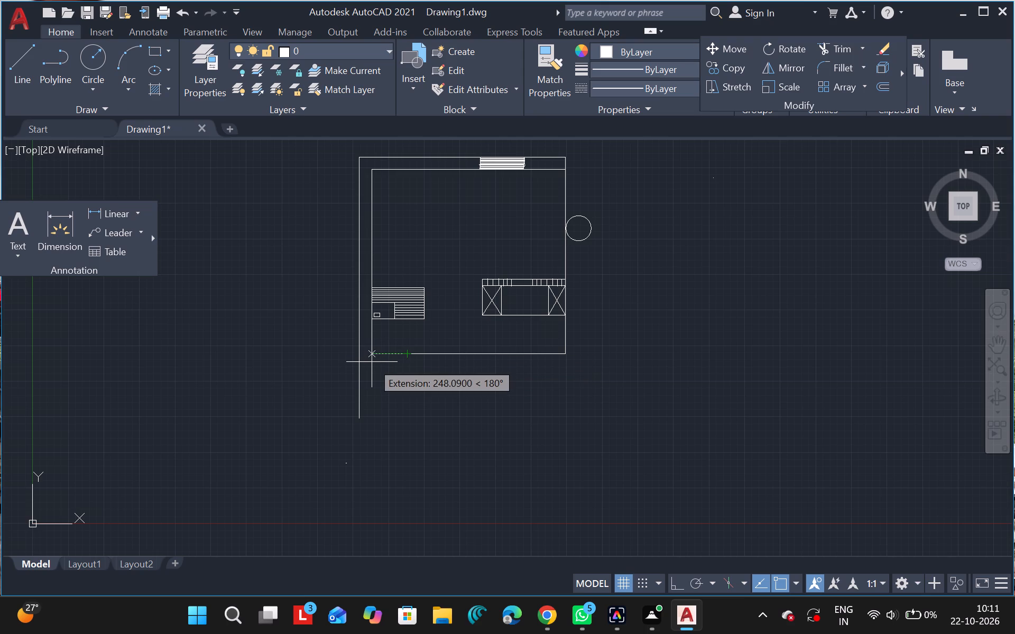
left_click(372, 362)
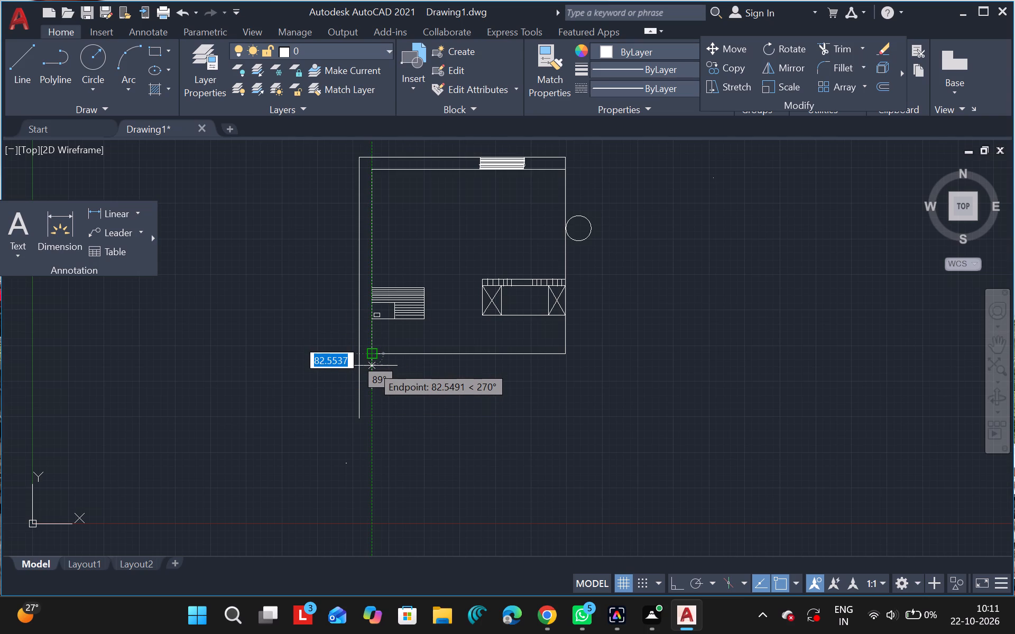
left_click_drag(371, 364, 411, 372)
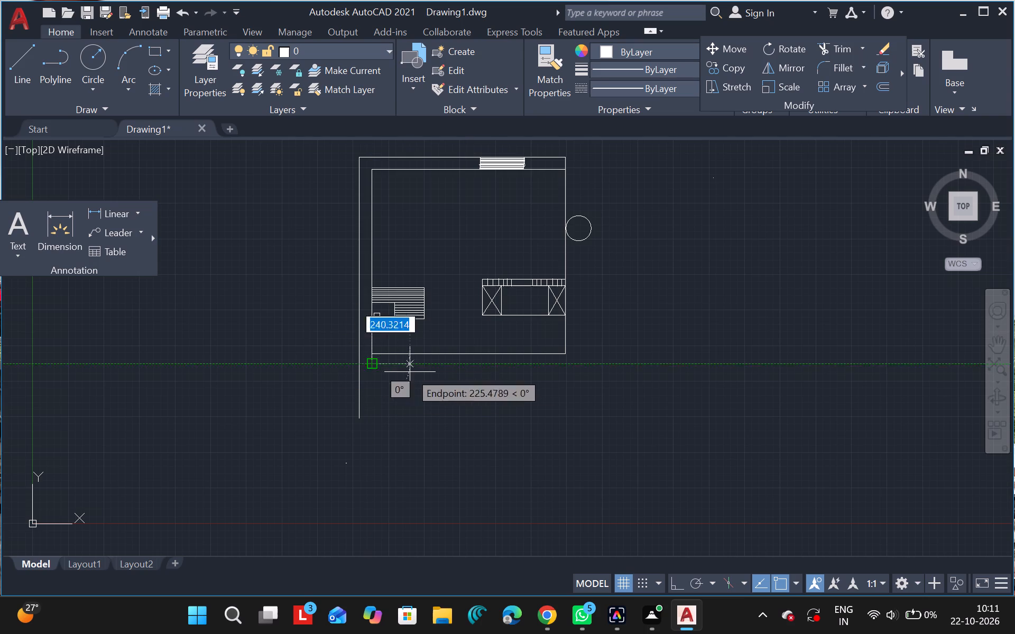
left_click_drag(411, 372, 456, 377)
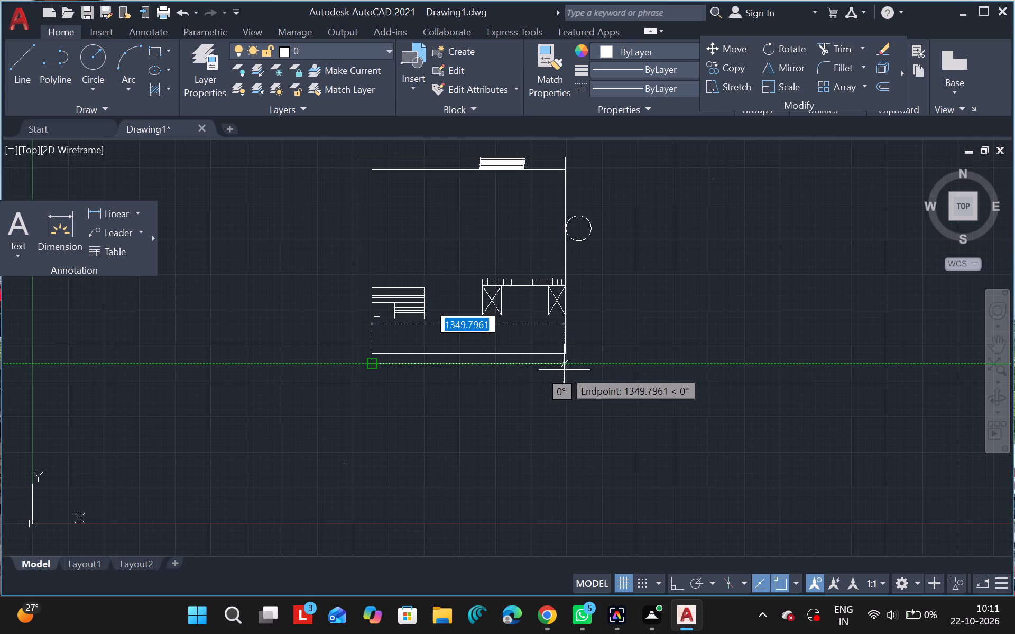
left_click_drag(566, 370, 564, 358)
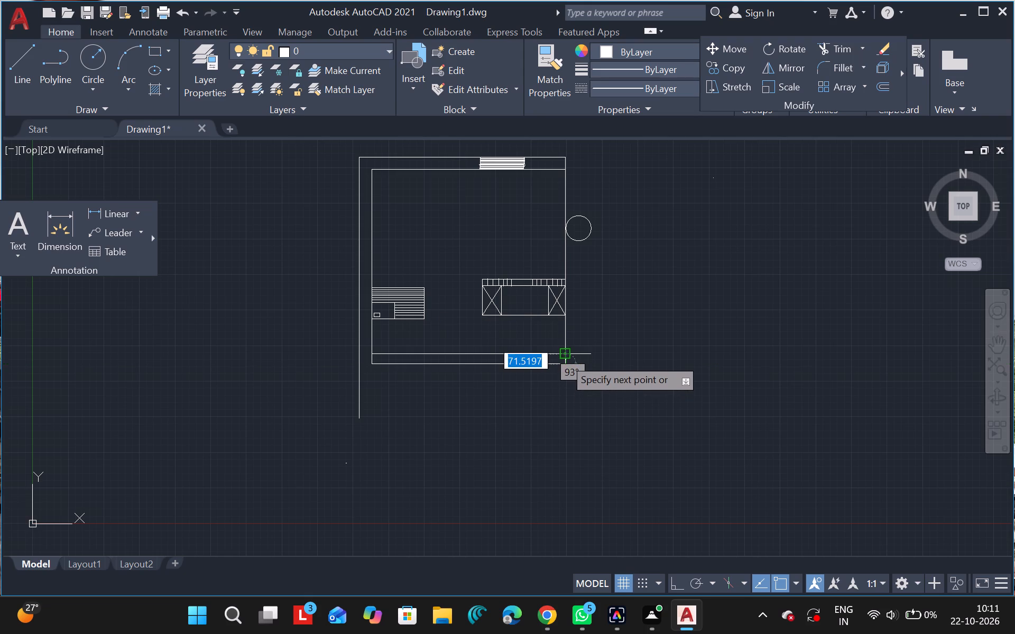
left_click_drag(564, 358, 564, 349)
left_click(564, 349)
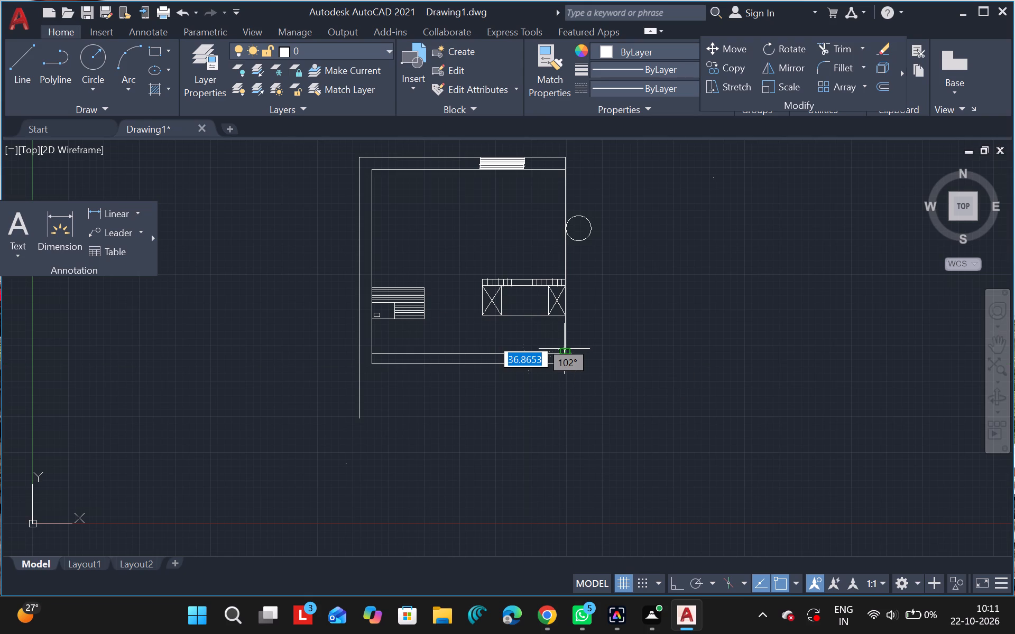
key("Escape")
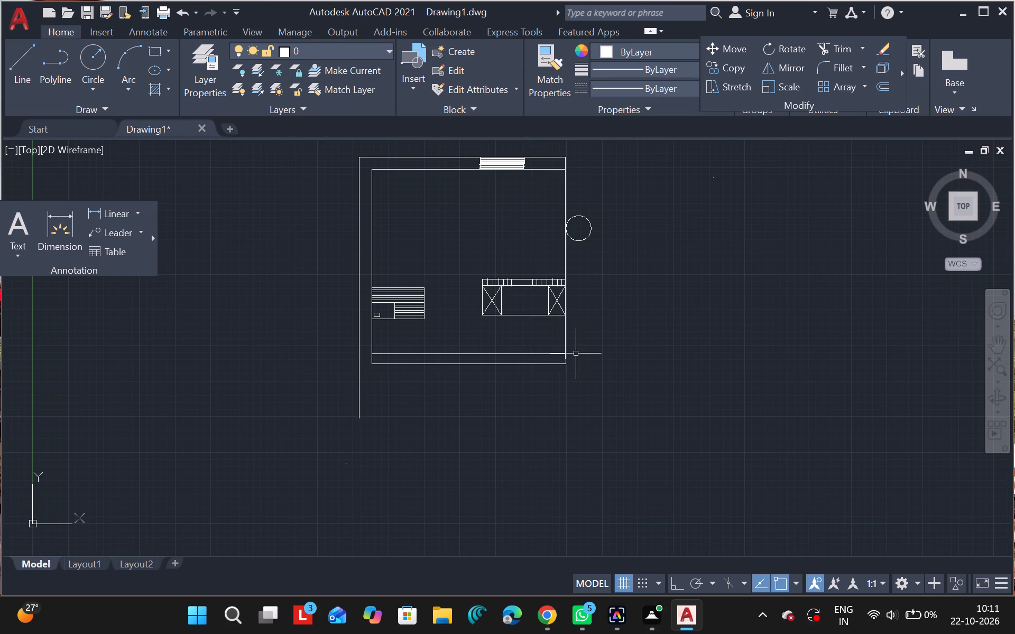
Delete the slanted closing line between the two parallel lower wall lines at the kitchen's lower-right corner.
scroll(576, 353, "up", 5, "ctrl")
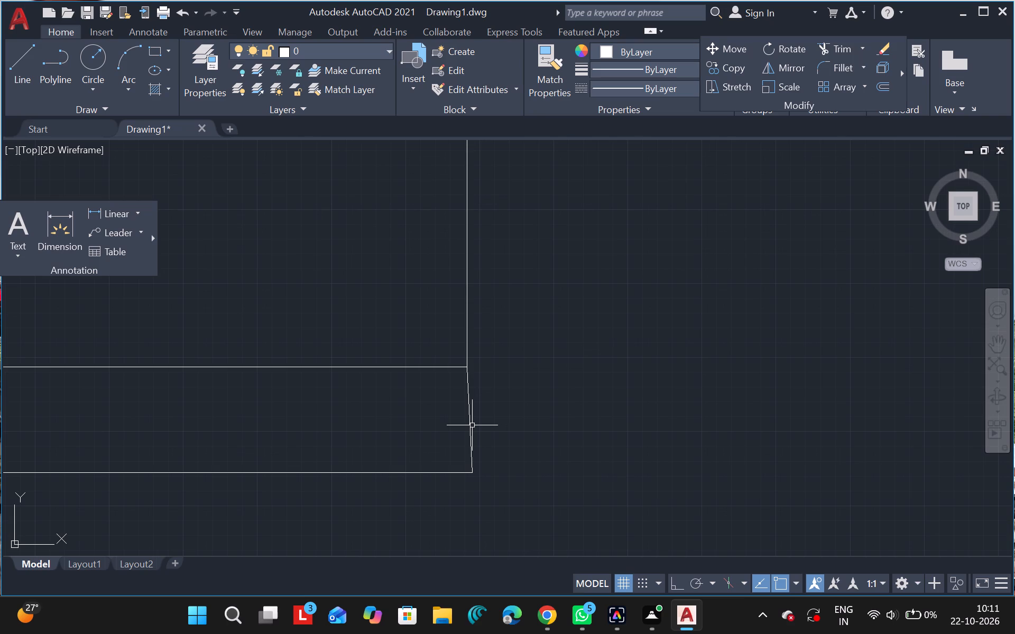
left_click(468, 425)
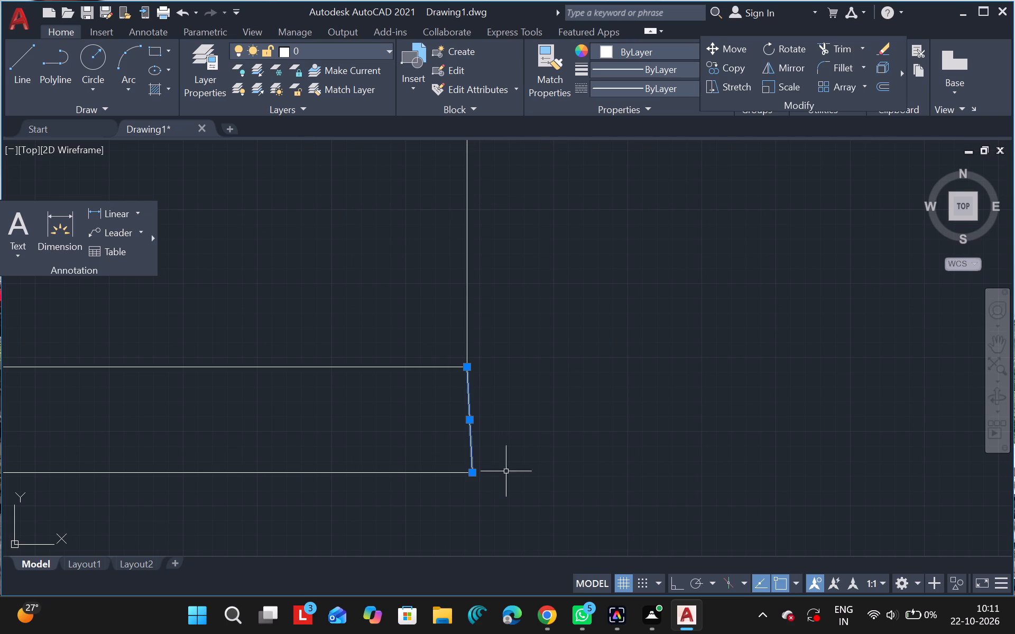
key("Delete")
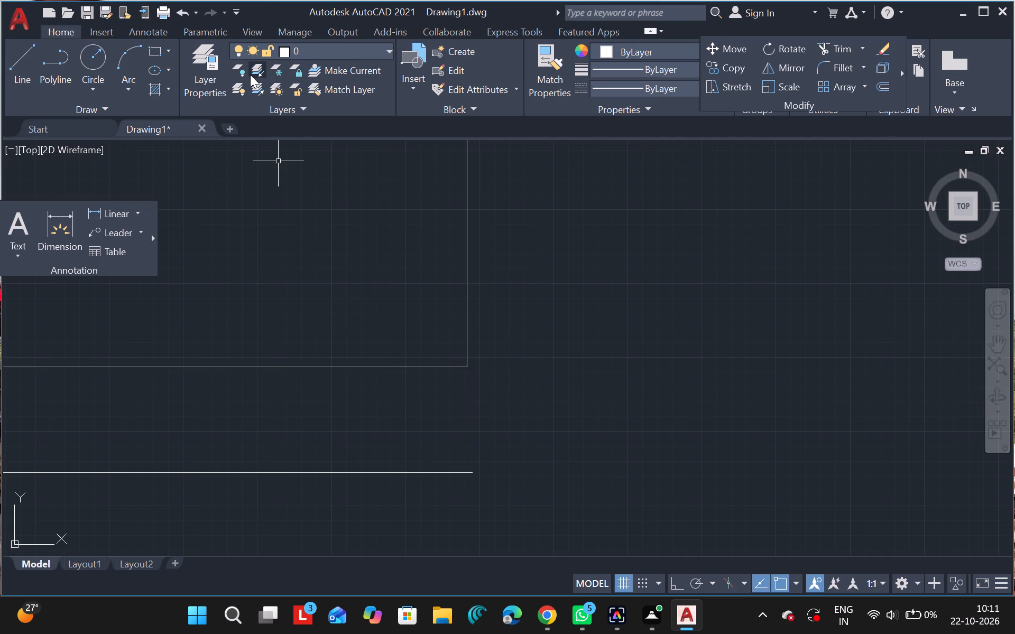
Draw a vertical line from the kitchen's lower-right inner corner straight down past the lower parallel wall line.
left_click(10, 62)
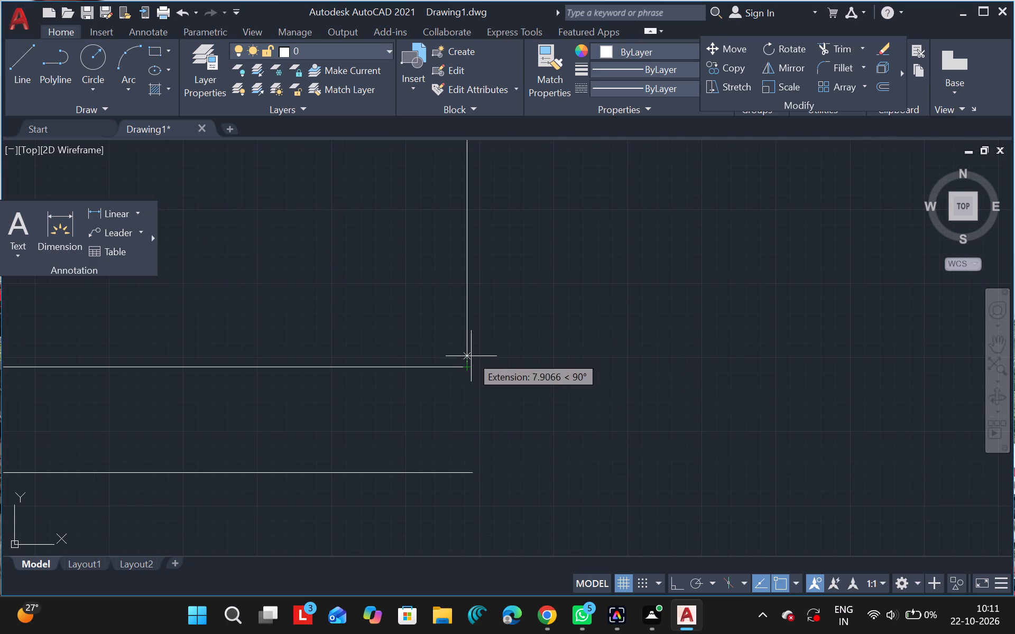
left_click_drag(470, 366, 478, 560)
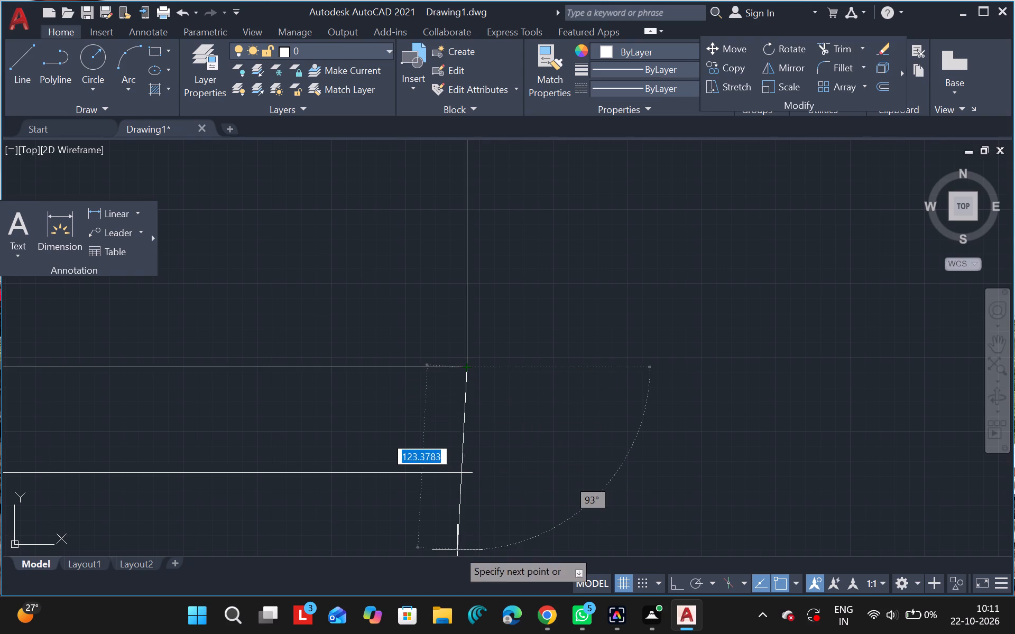
left_click(468, 552)
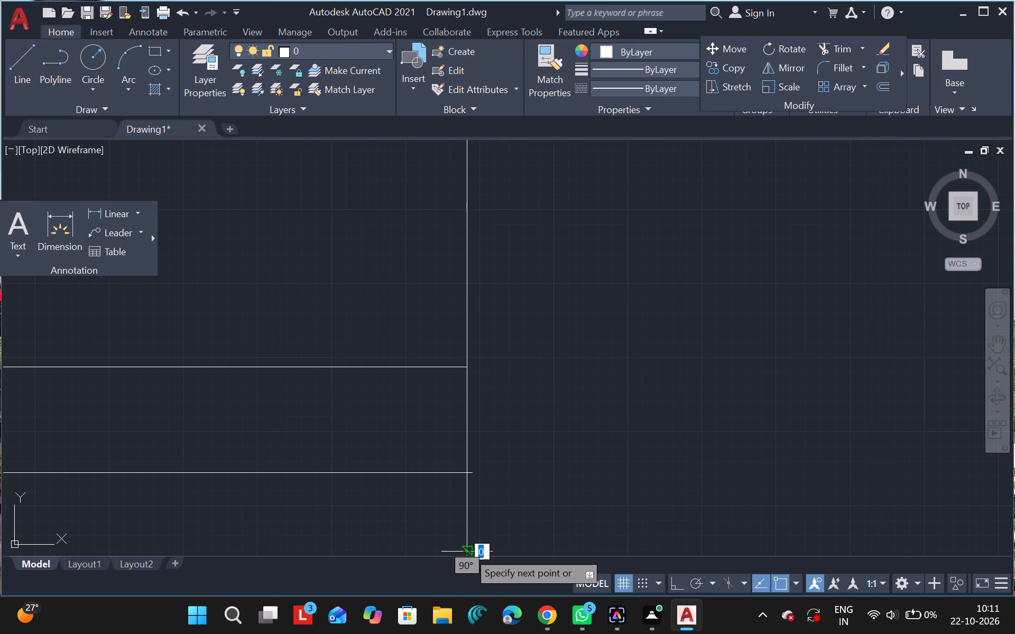
key("Escape")
Trim the overhanging ends of the vertical line and lower parallel wall line at the kitchen's lower-right corner.
type("tr")
left_click_drag(577, 508, 534, 505)
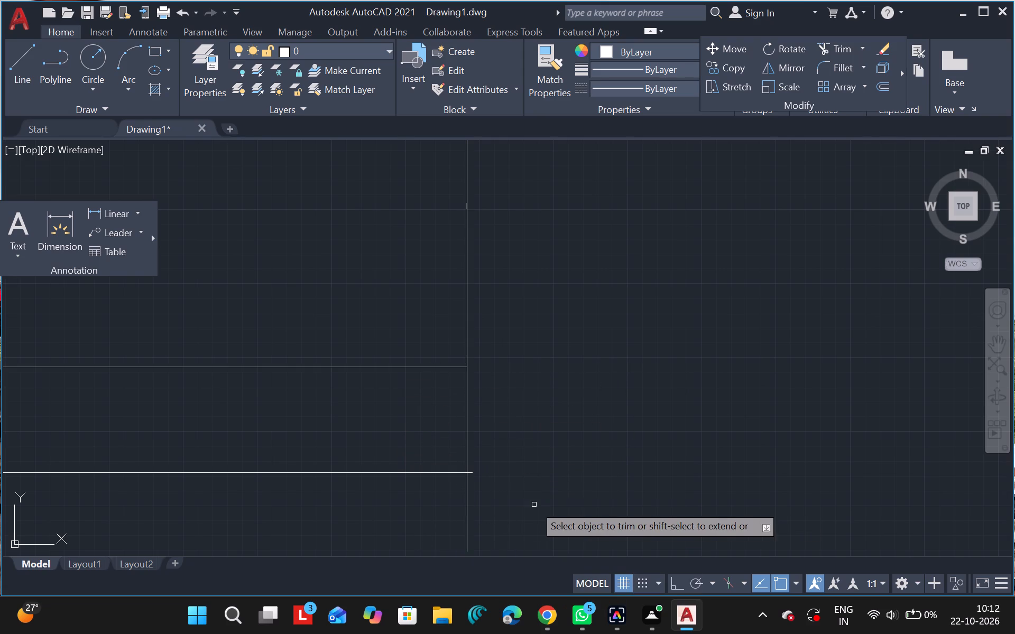
left_click_drag(534, 505, 473, 473)
left_click(473, 473)
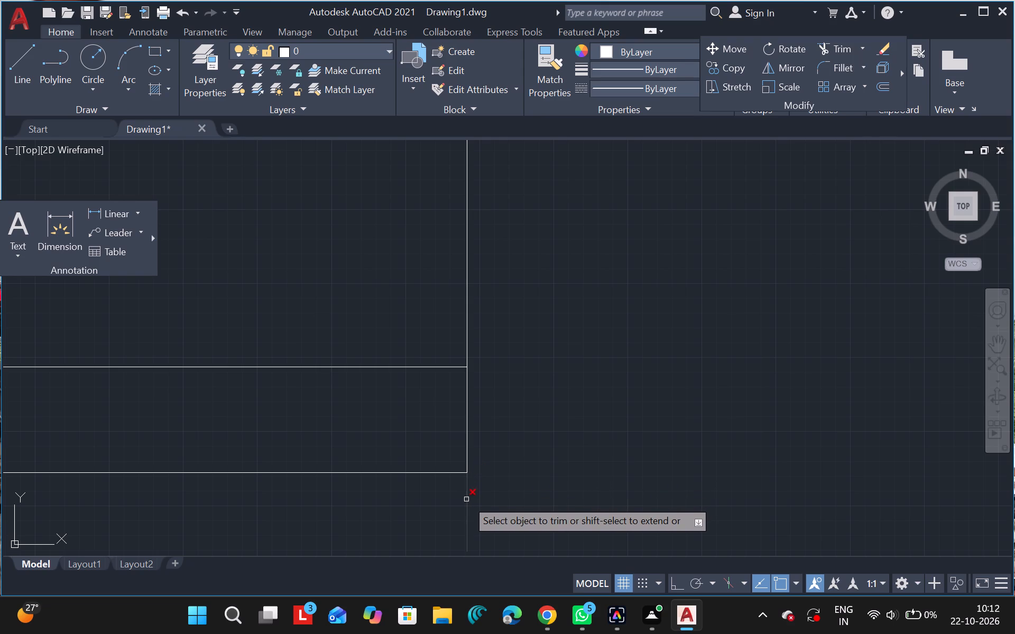
left_click(466, 499)
scroll(466, 499, "down", 6, "ctrl")
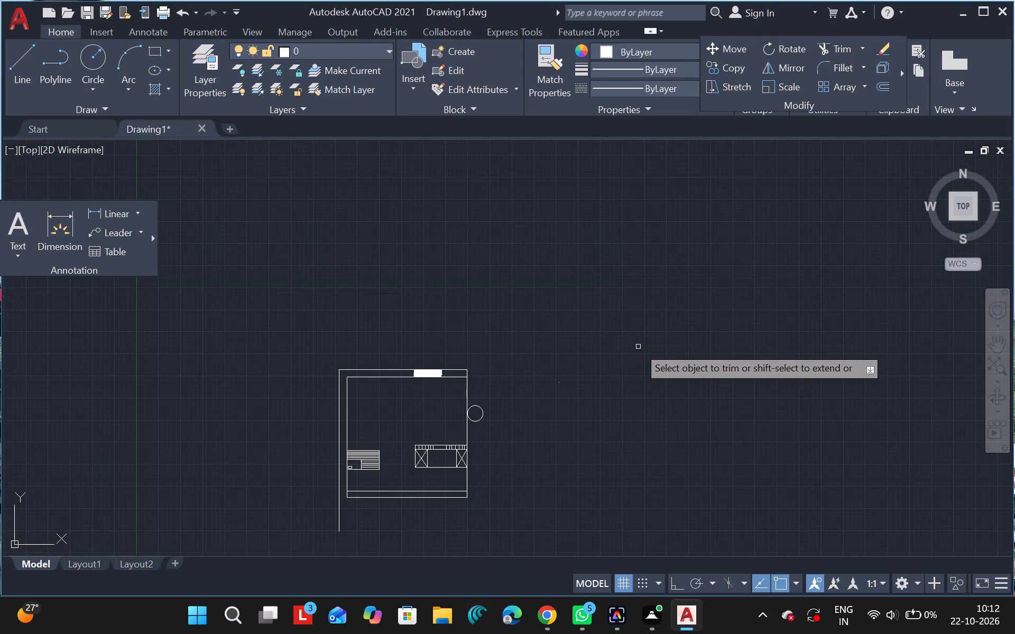
key("Escape")
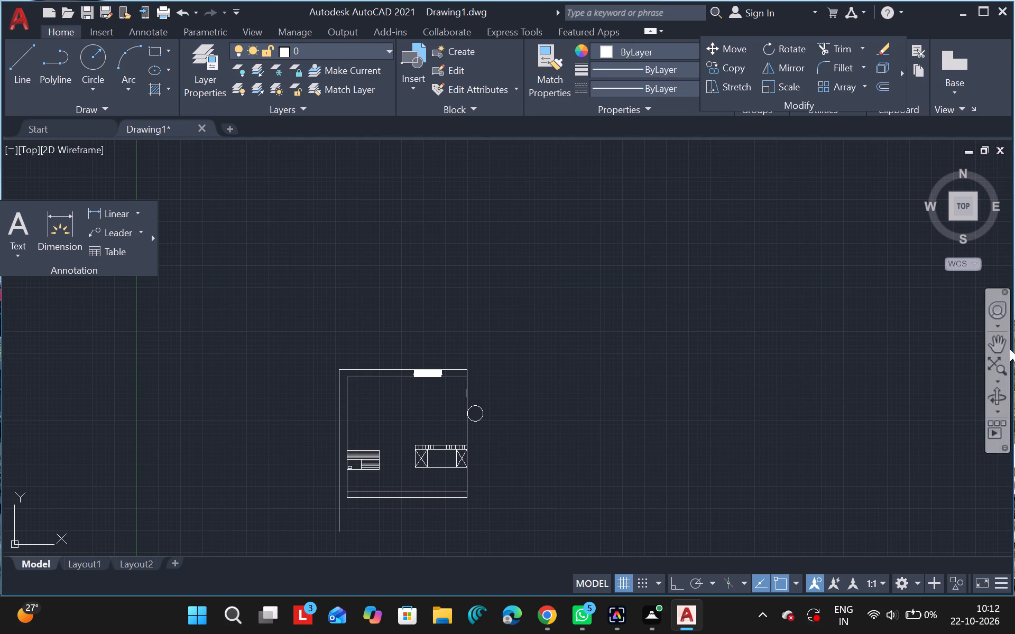
Extend the kitchen's double-lined top wall beyond its upper-right corner with an outer line, an end line about 84 units down, and an inner return line.
left_click(997, 342)
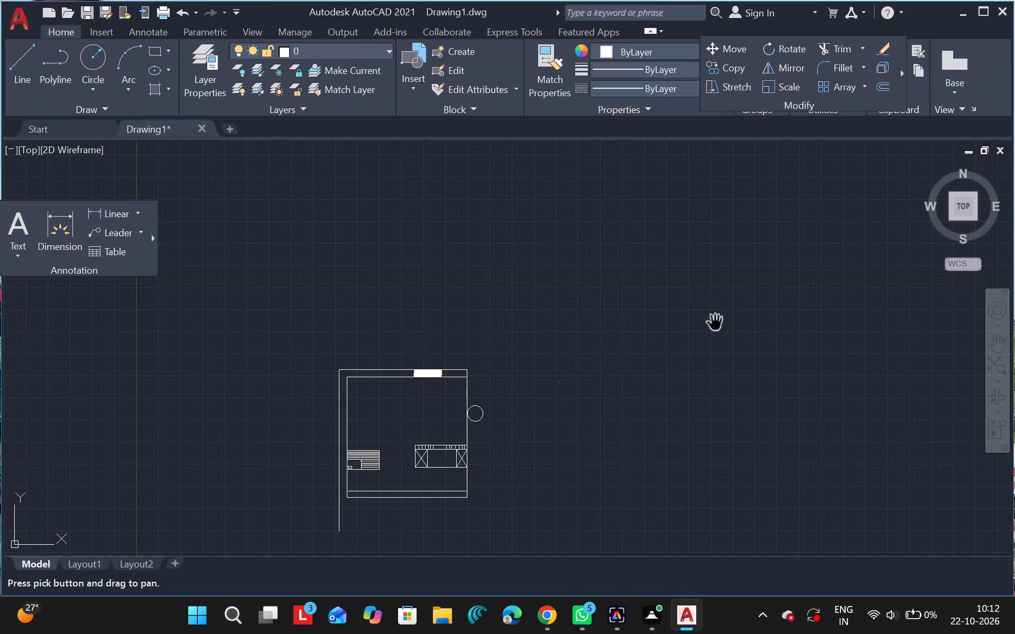
left_click_drag(714, 323, 639, 114)
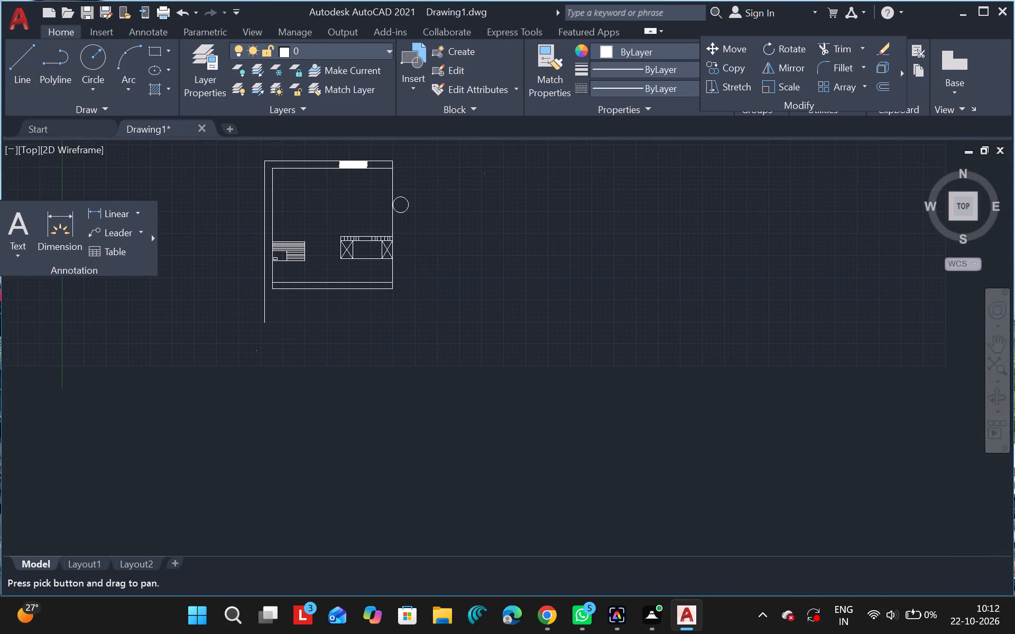
left_click_drag(639, 114, 639, 118)
key("Escape")
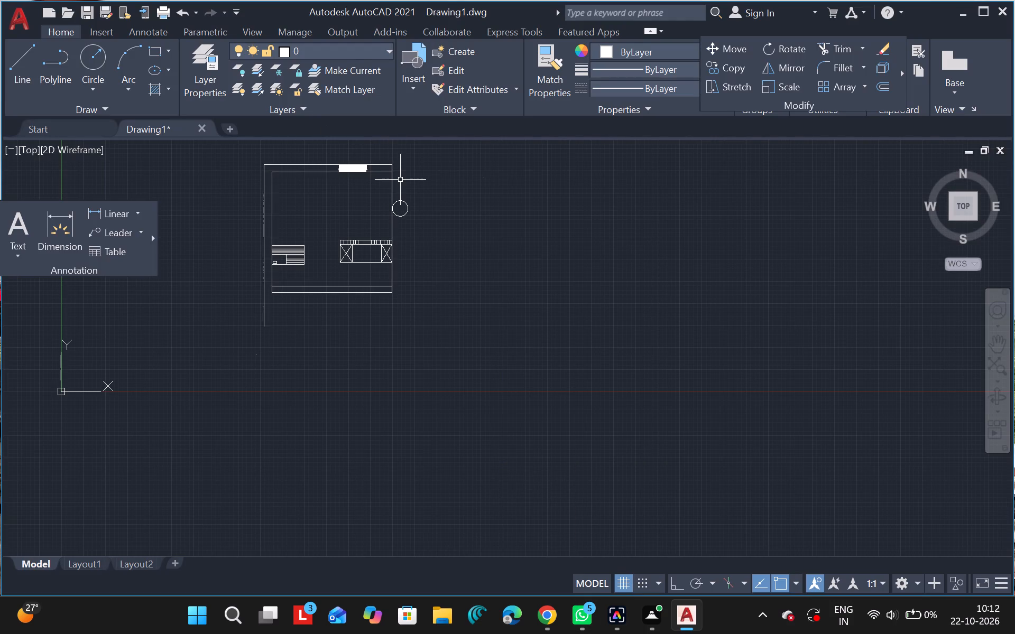
scroll(400, 180, "up", 2, "ctrl")
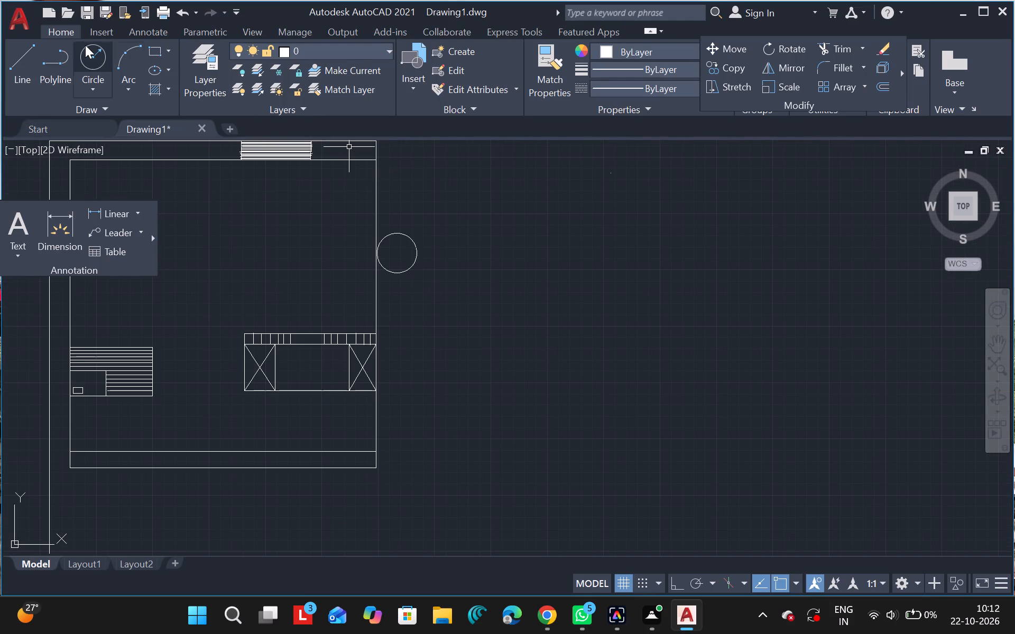
left_click(14, 57)
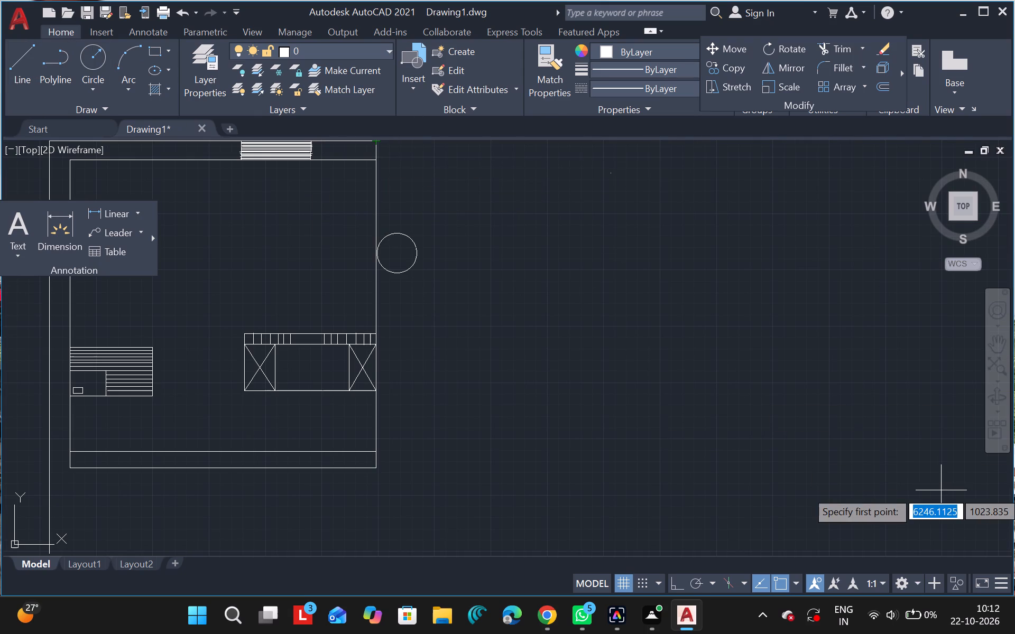
key("Escape")
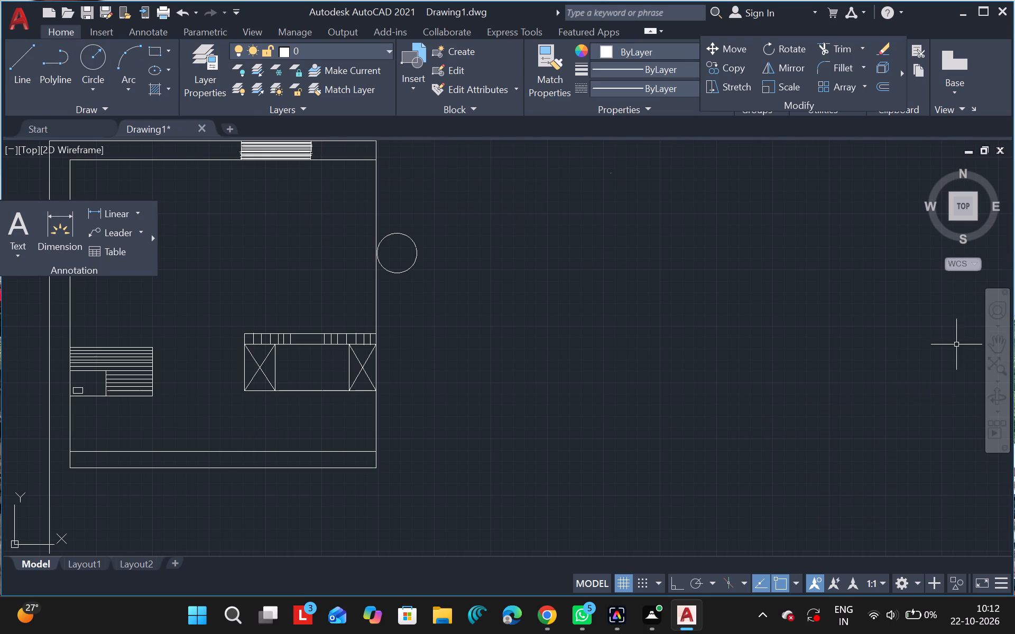
left_click(997, 341)
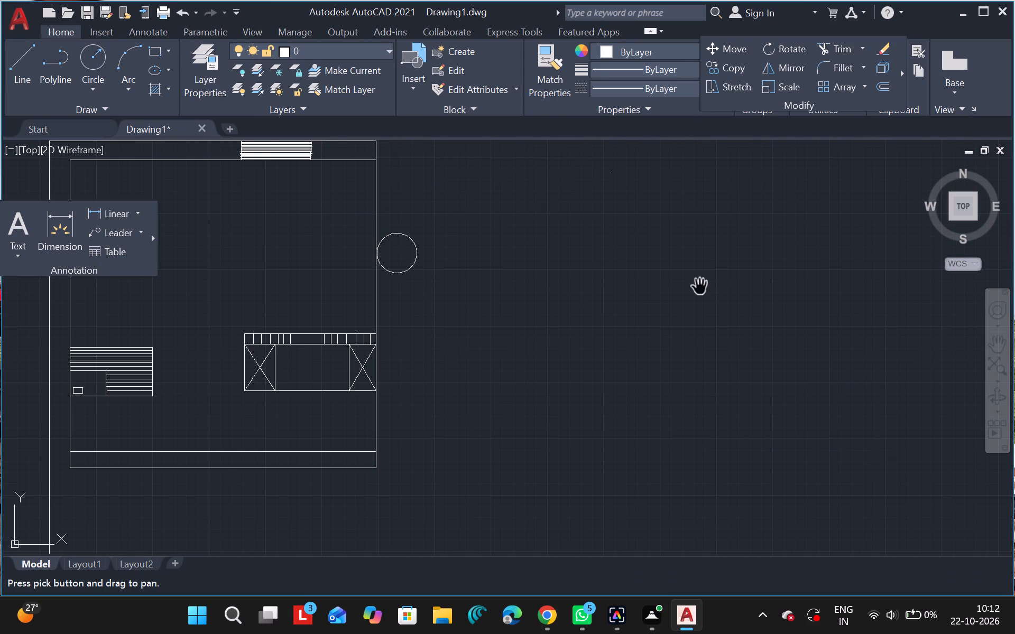
left_click_drag(696, 282, 693, 395)
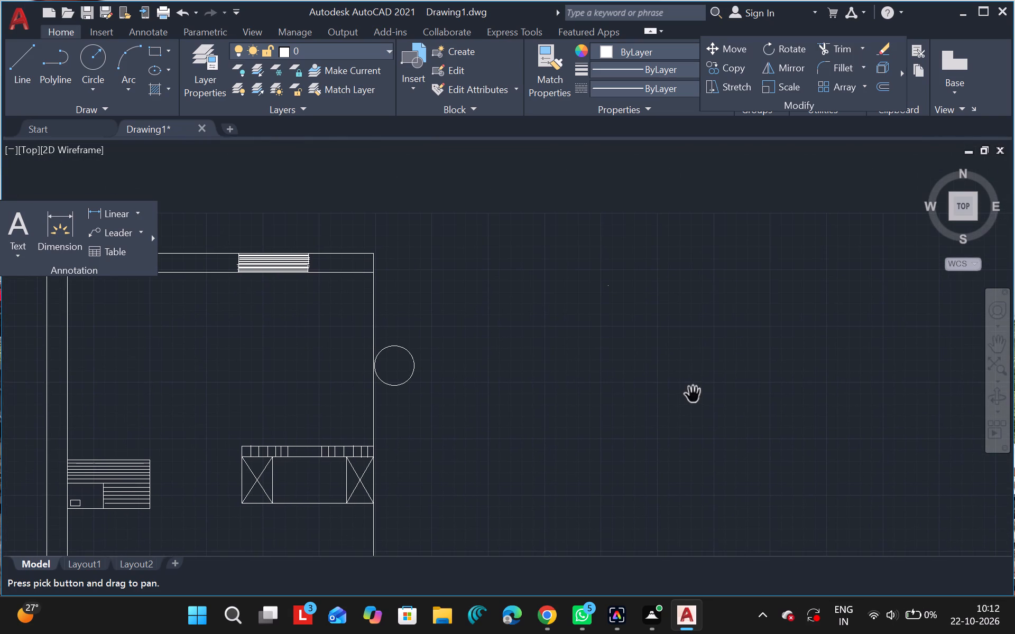
key("Escape")
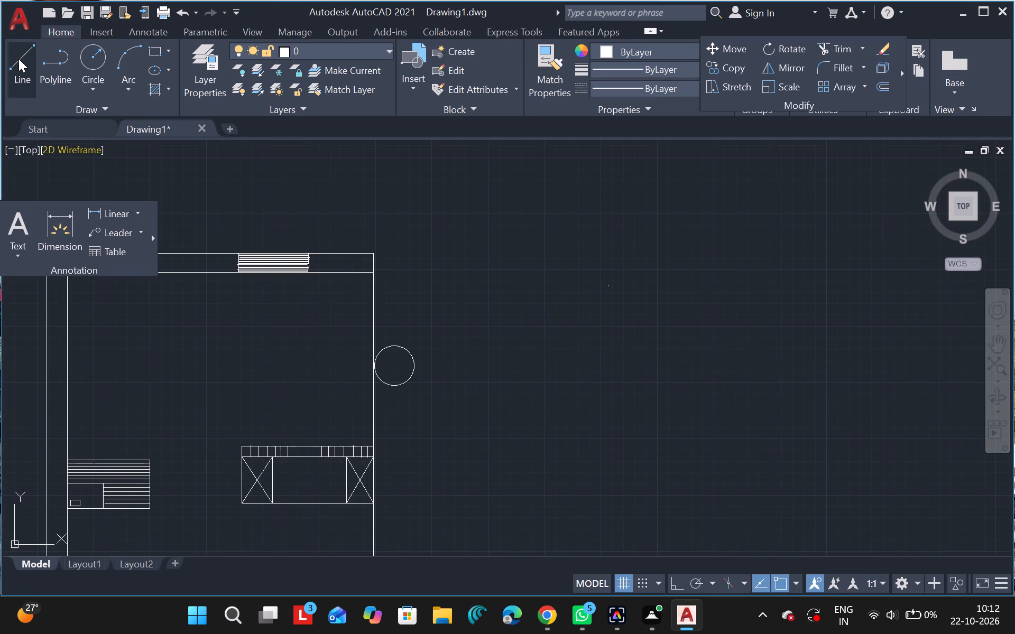
left_click(20, 60)
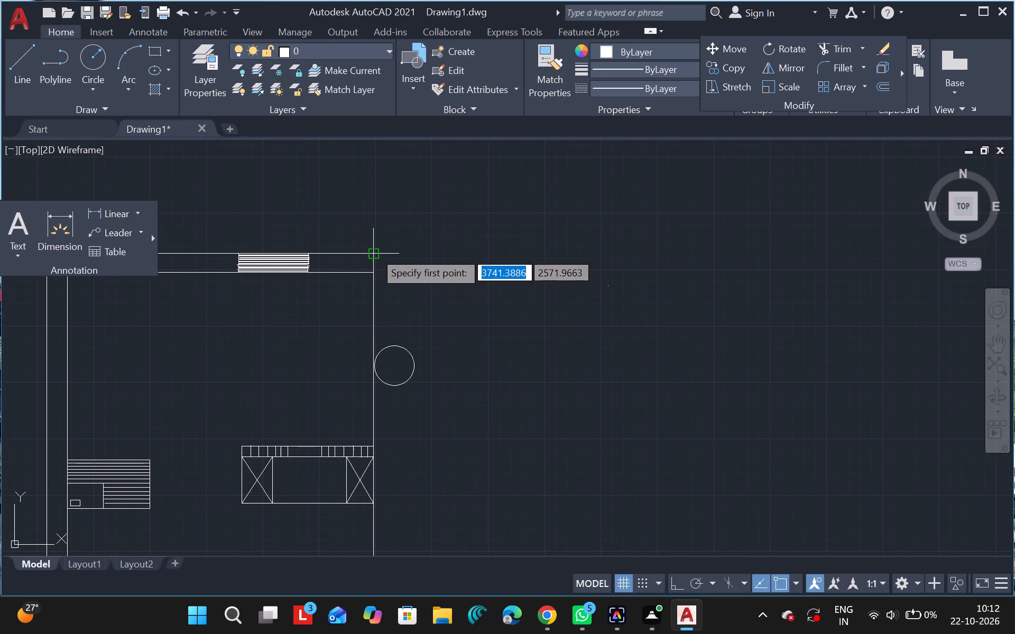
left_click_drag(373, 251, 501, 251)
left_click(501, 251)
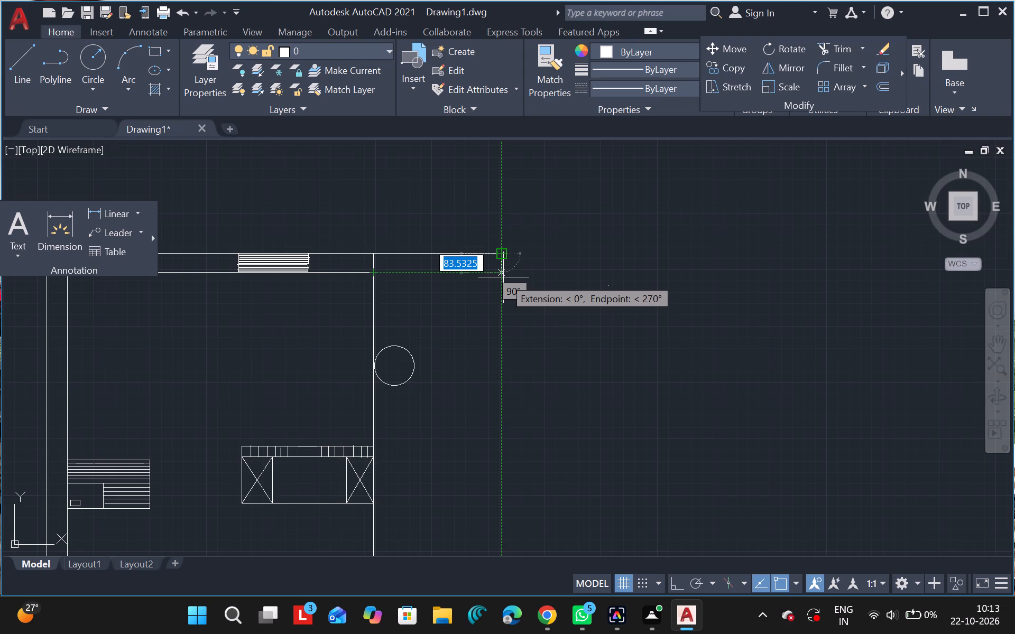
left_click_drag(502, 277, 462, 275)
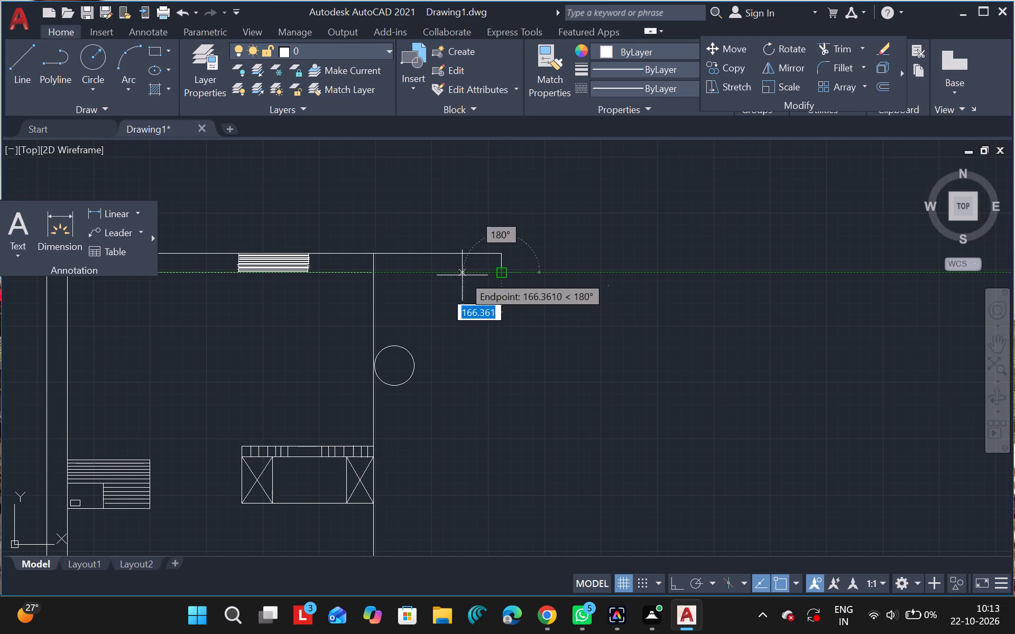
left_click_drag(462, 275, 376, 275)
left_click(376, 275)
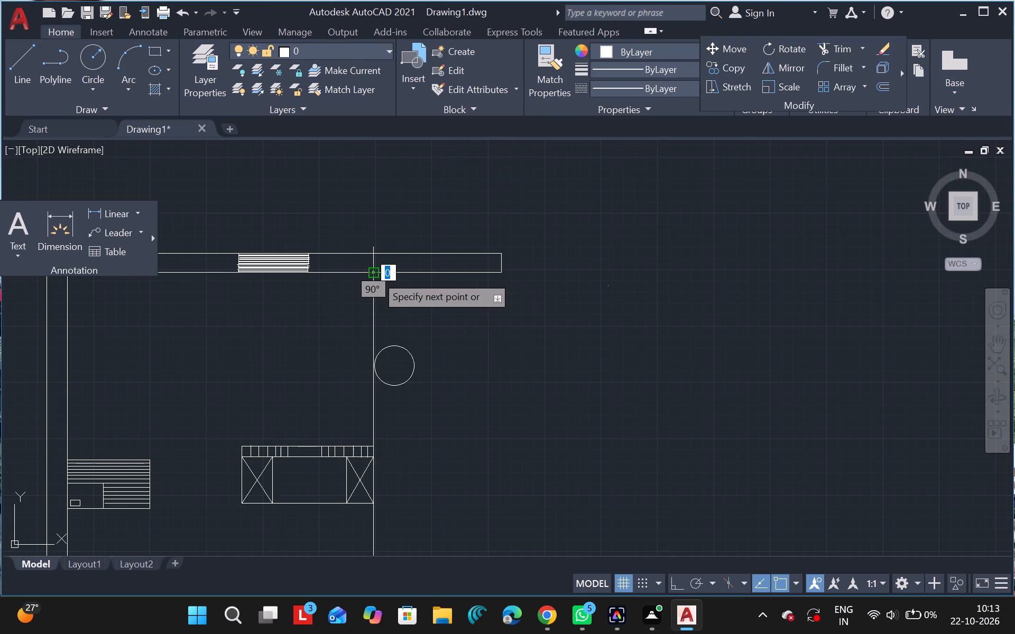
key("Escape")
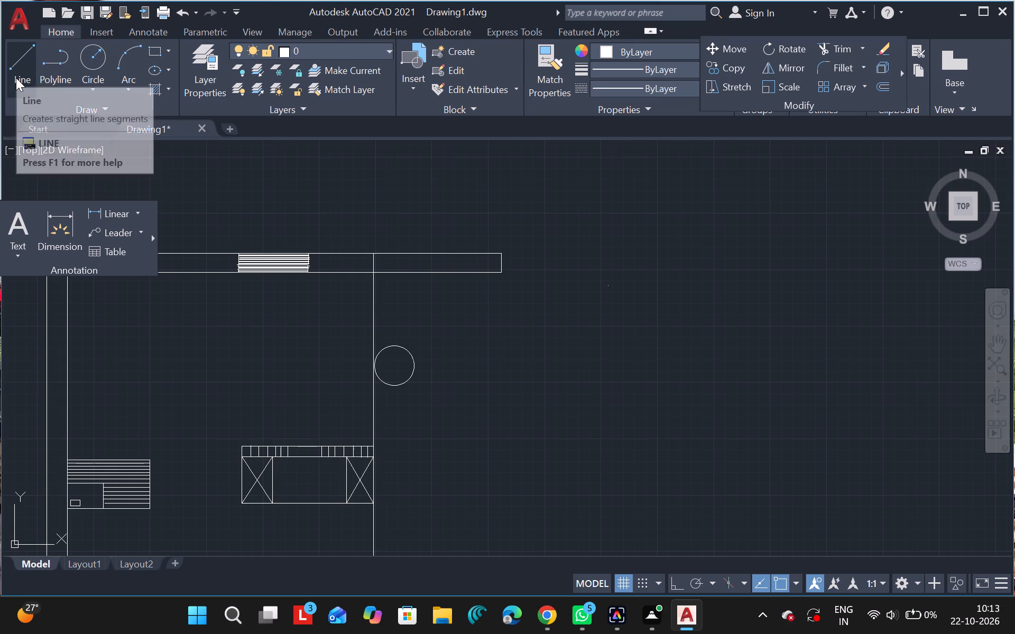
key("Escape")
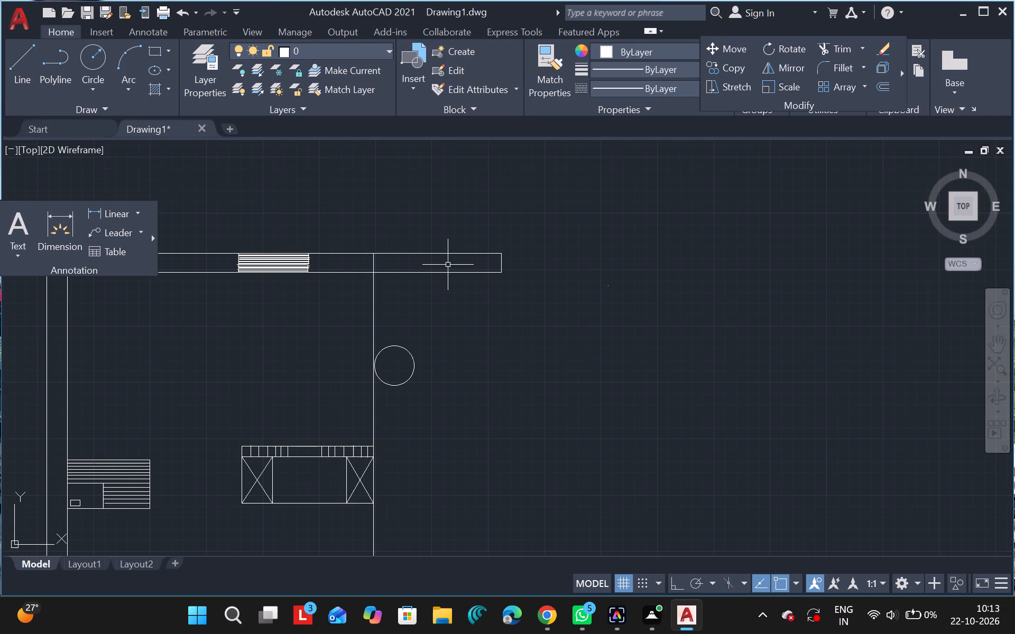
Copy the new wall extension's upper line straight down six times at close, roughly even spacing to hatch the strip.
left_click(425, 253)
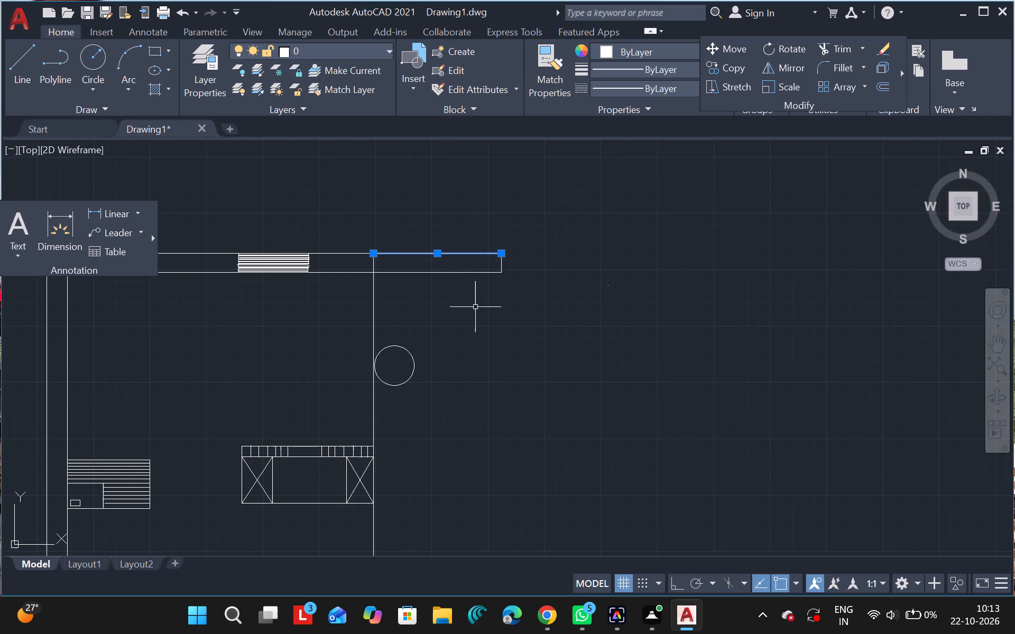
type("co")
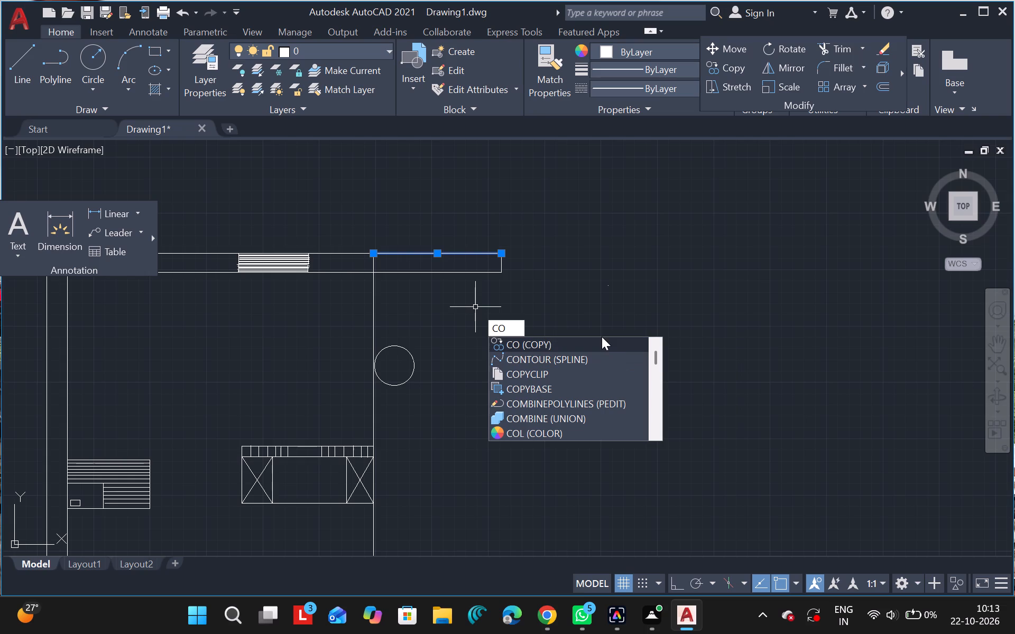
left_click(602, 337)
left_click(602, 337)
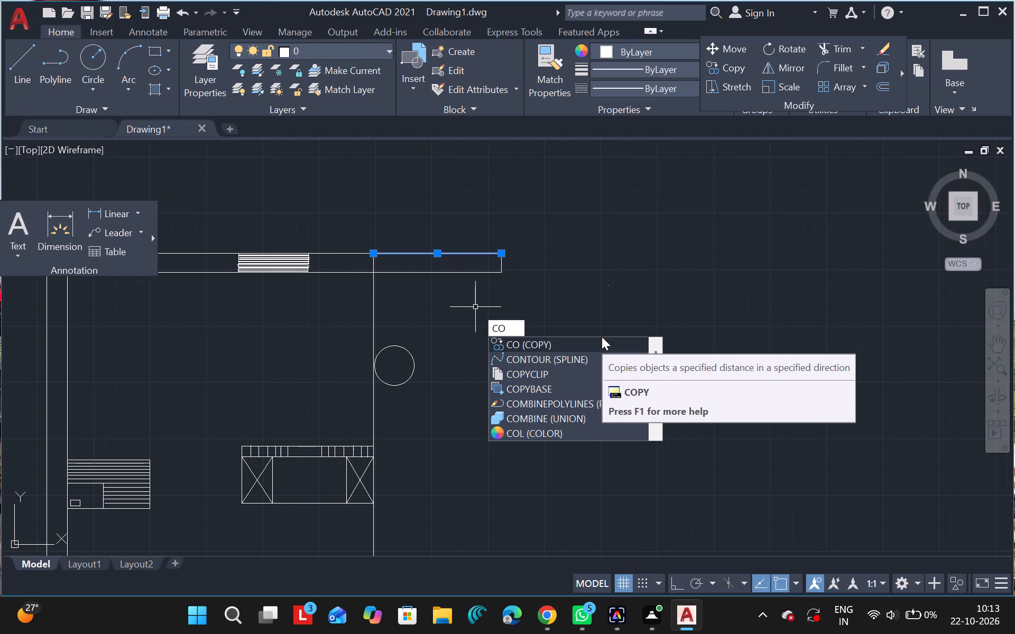
left_click(569, 340)
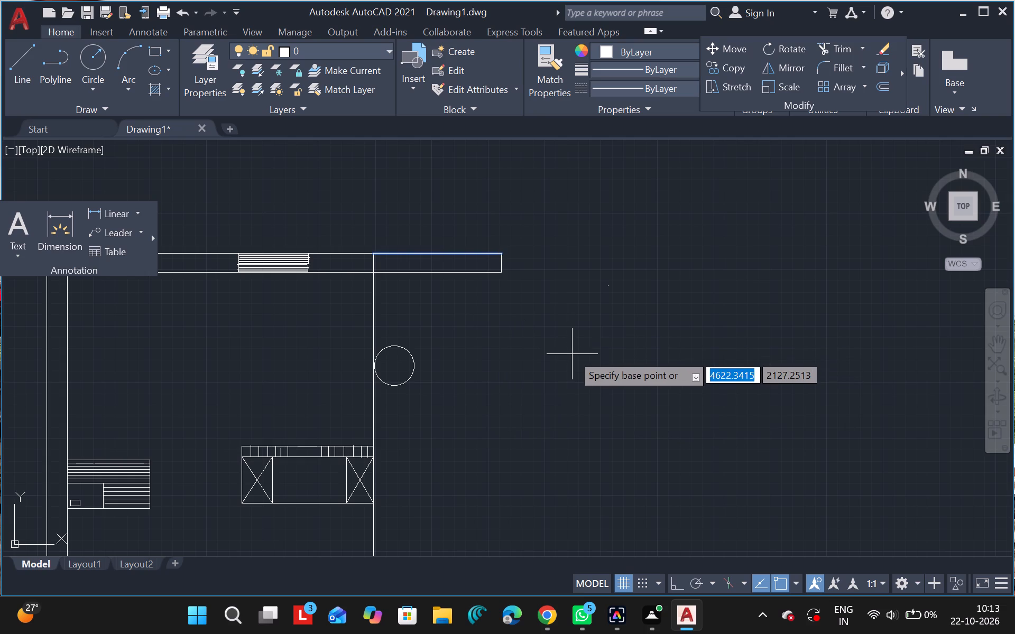
left_click(572, 354)
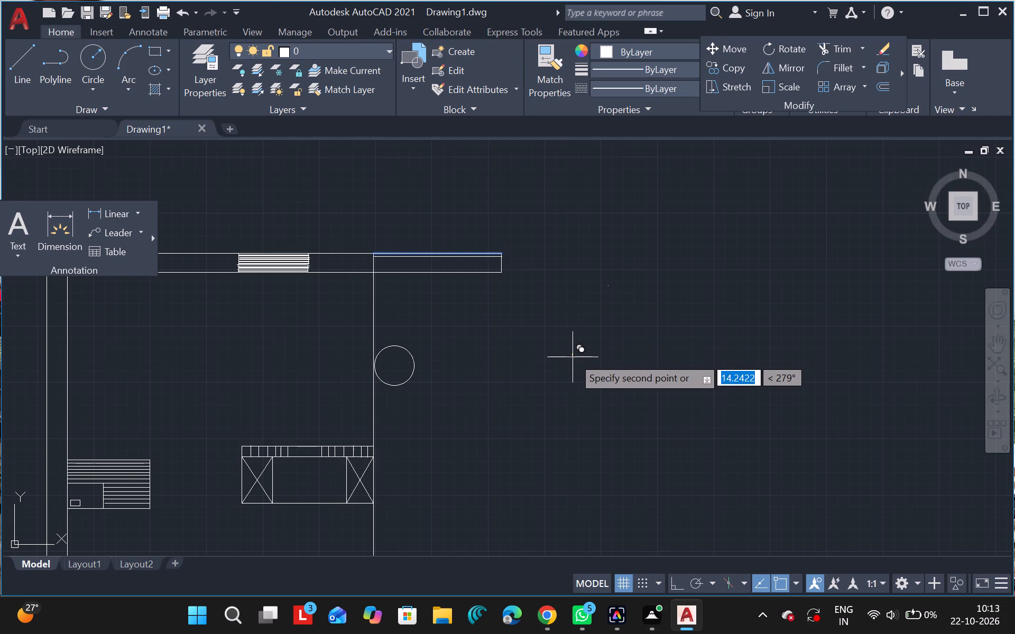
left_click(573, 356)
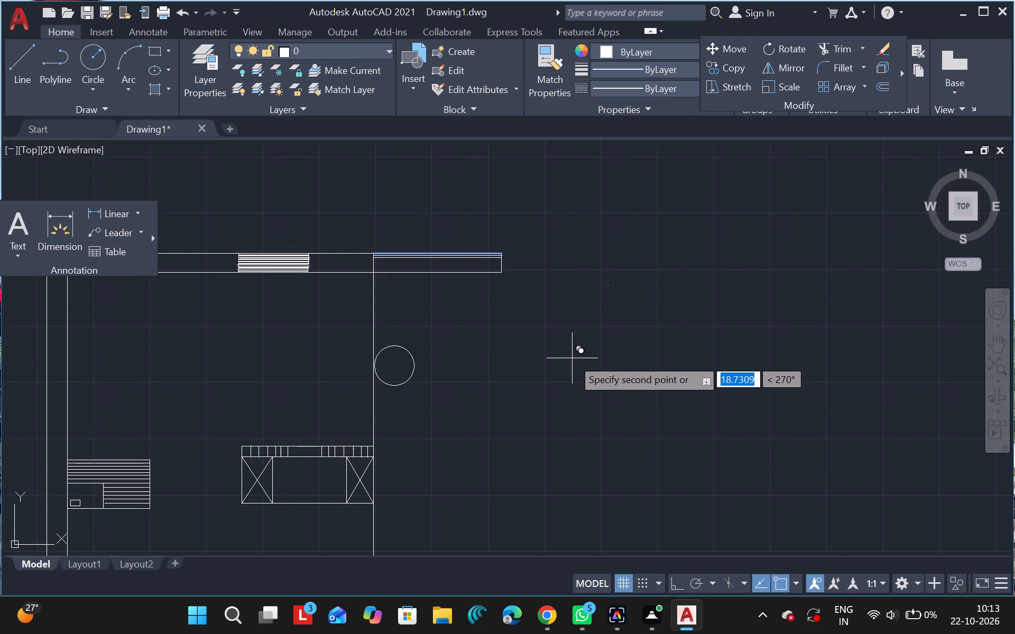
left_click(572, 358)
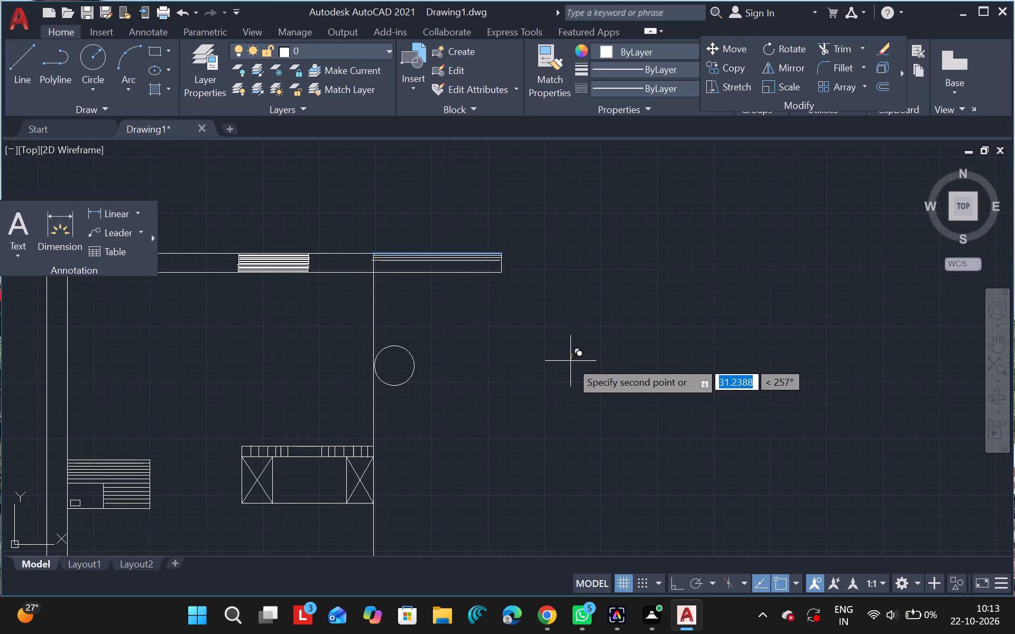
left_click(572, 361)
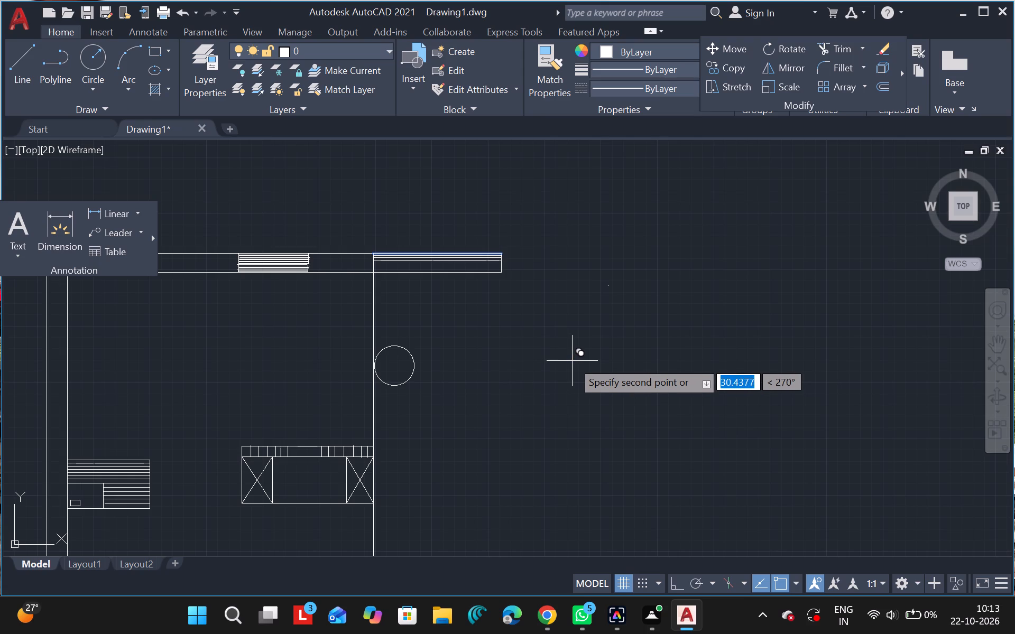
left_click(572, 363)
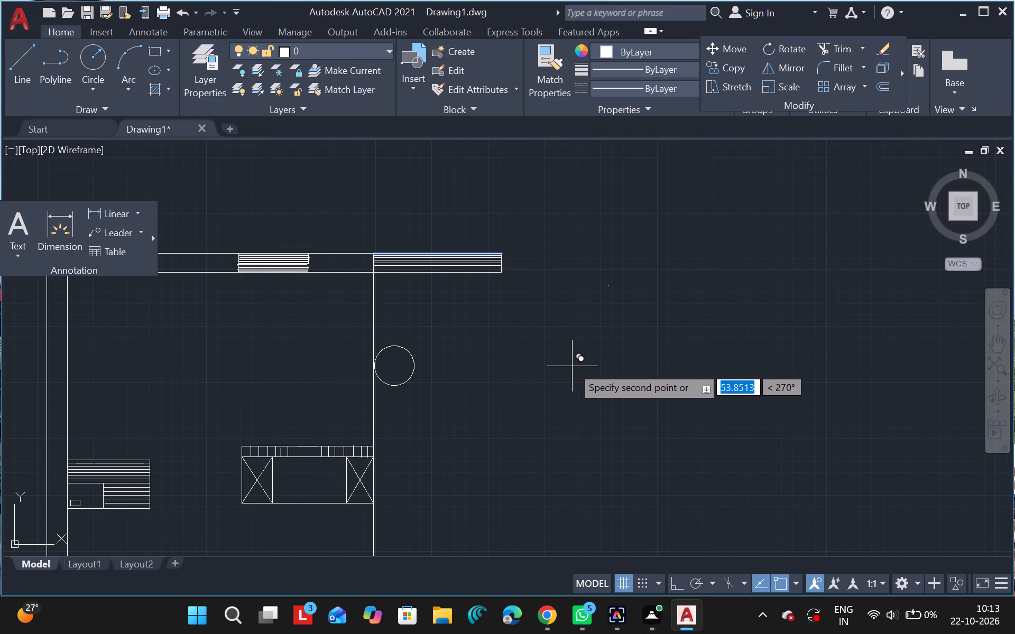
left_click(572, 367)
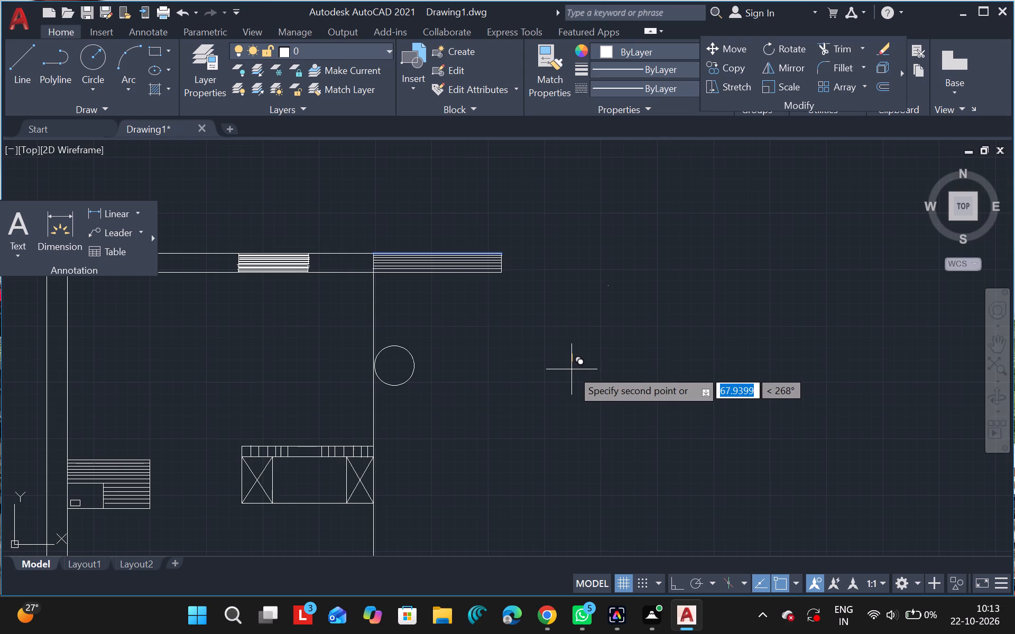
left_click(571, 369)
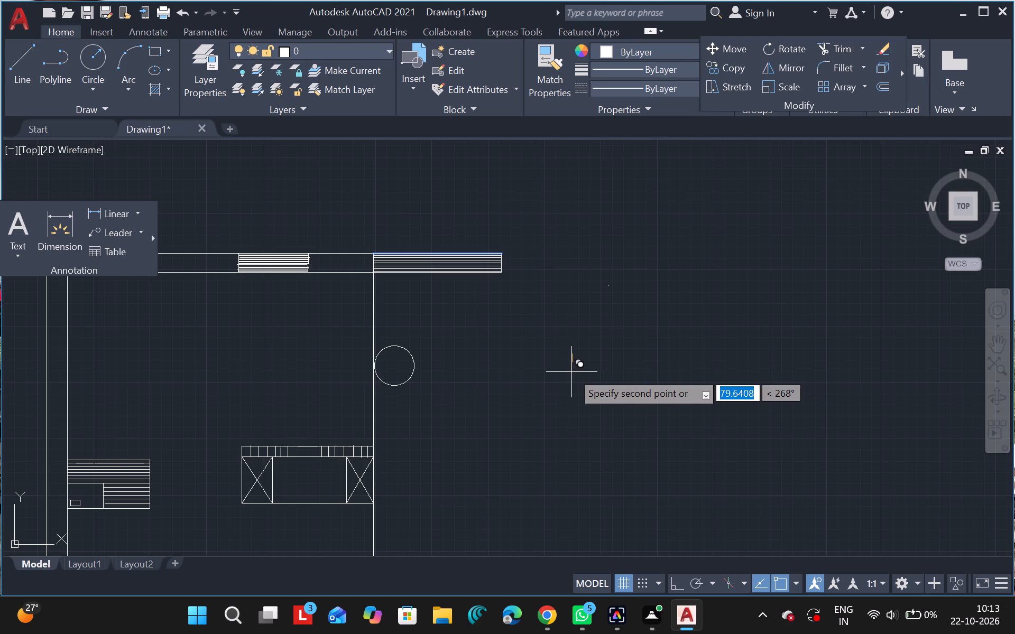
Place about ten more closely spaced copies of the wall extension's upper line within the strip to make its horizontal hatching denser.
left_click_drag(571, 372, 571, 367)
left_click(571, 367)
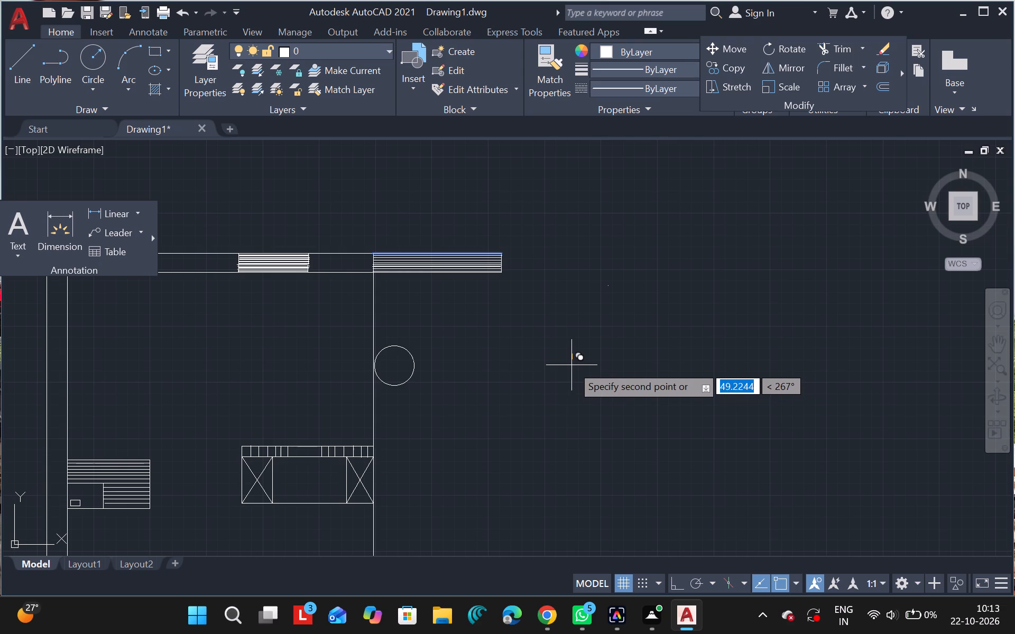
left_click_drag(571, 365, 571, 370)
left_click(571, 370)
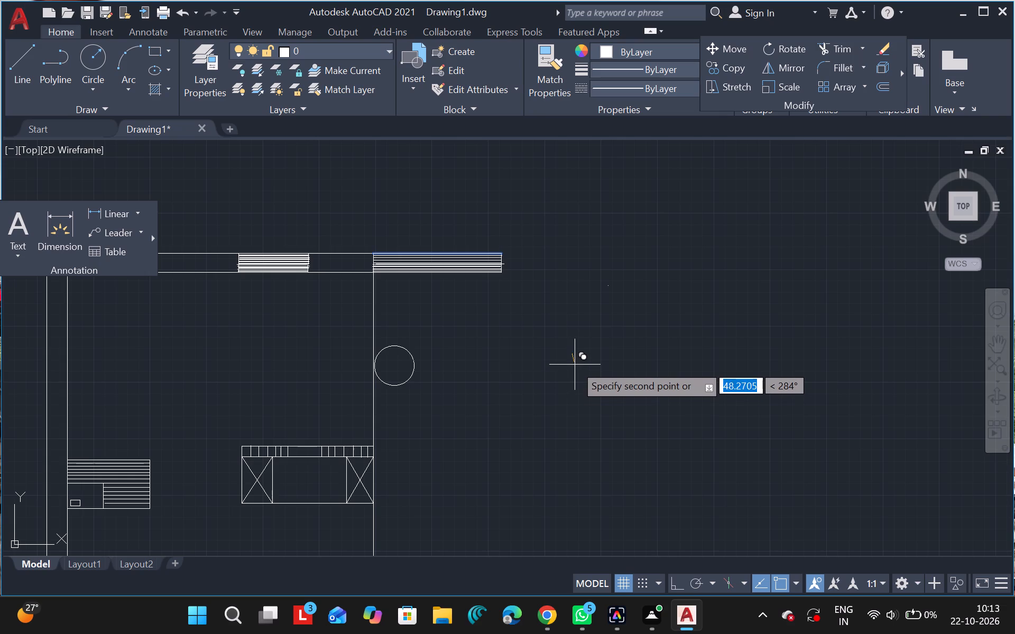
left_click(572, 367)
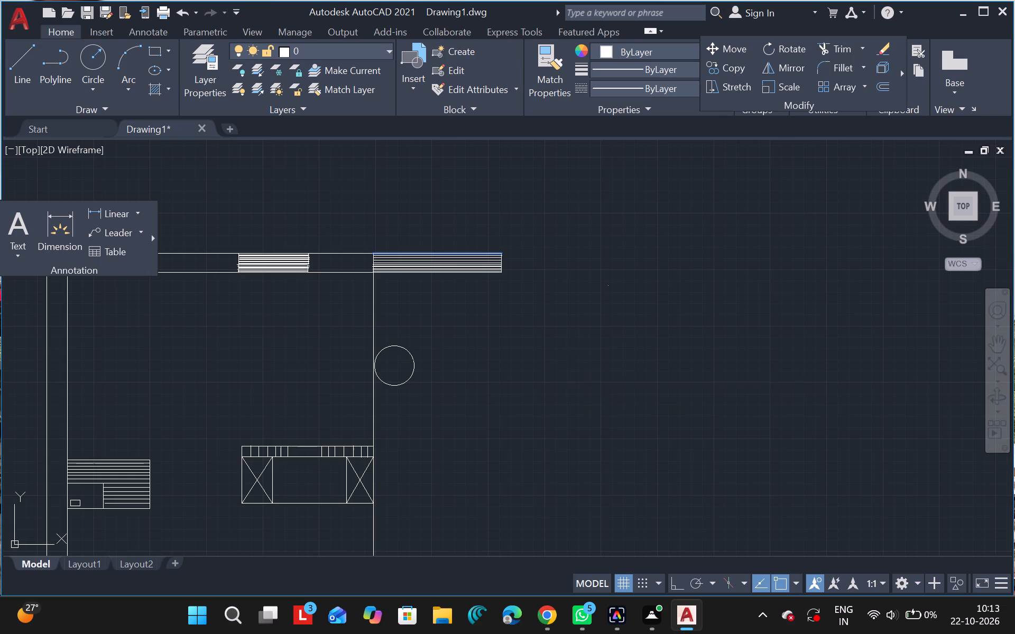
left_click(574, 365)
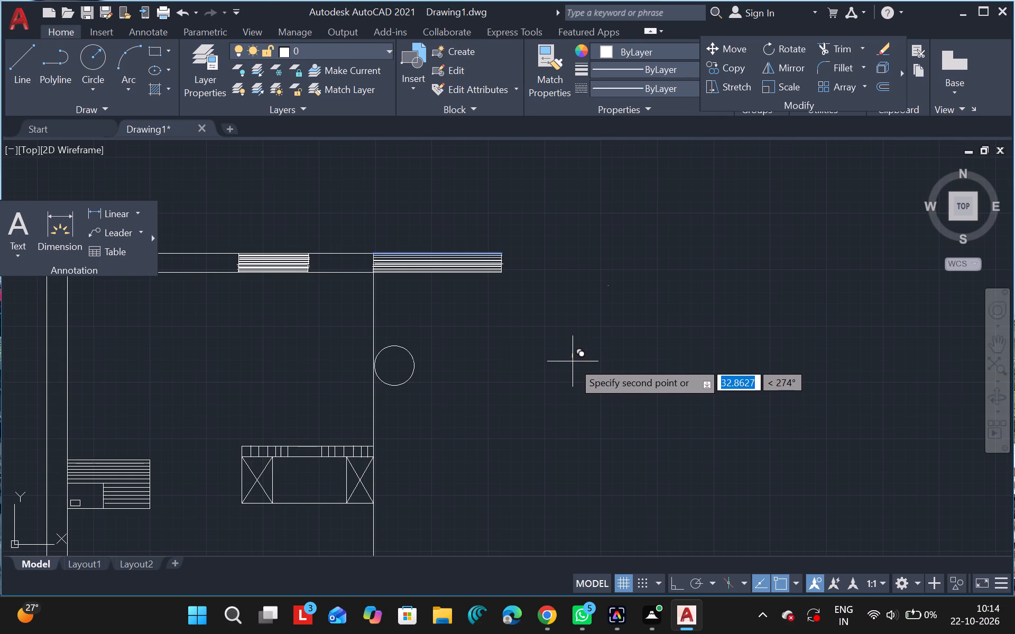
left_click(572, 362)
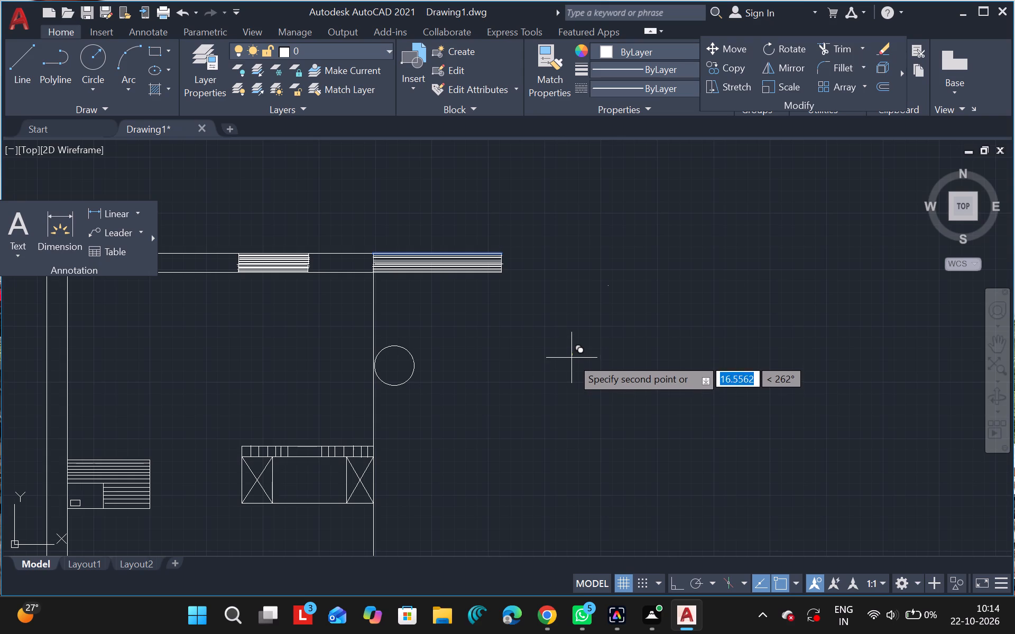
left_click(570, 359)
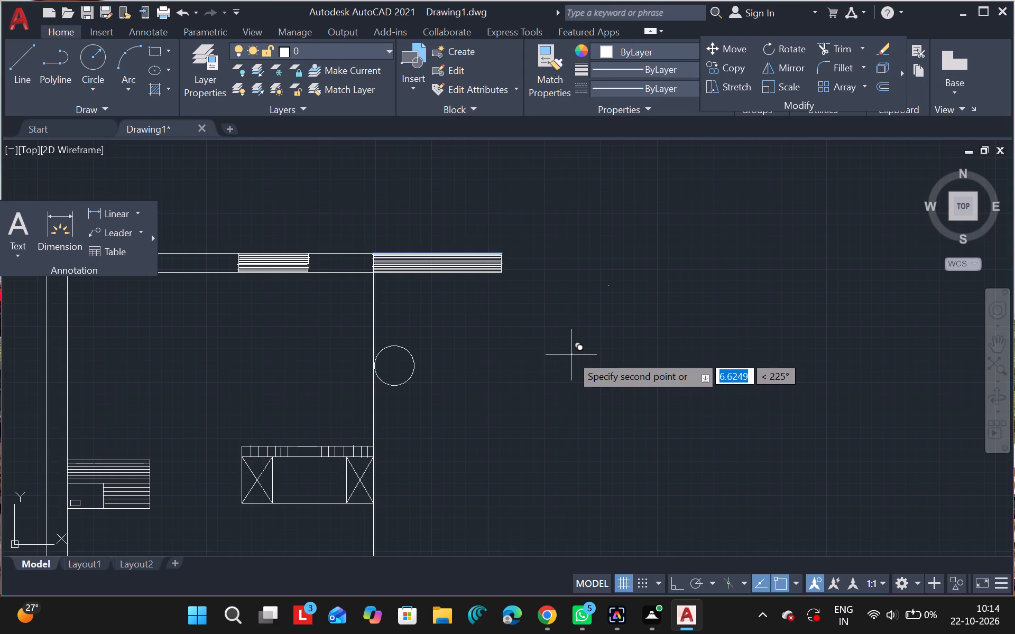
double_click(570, 356)
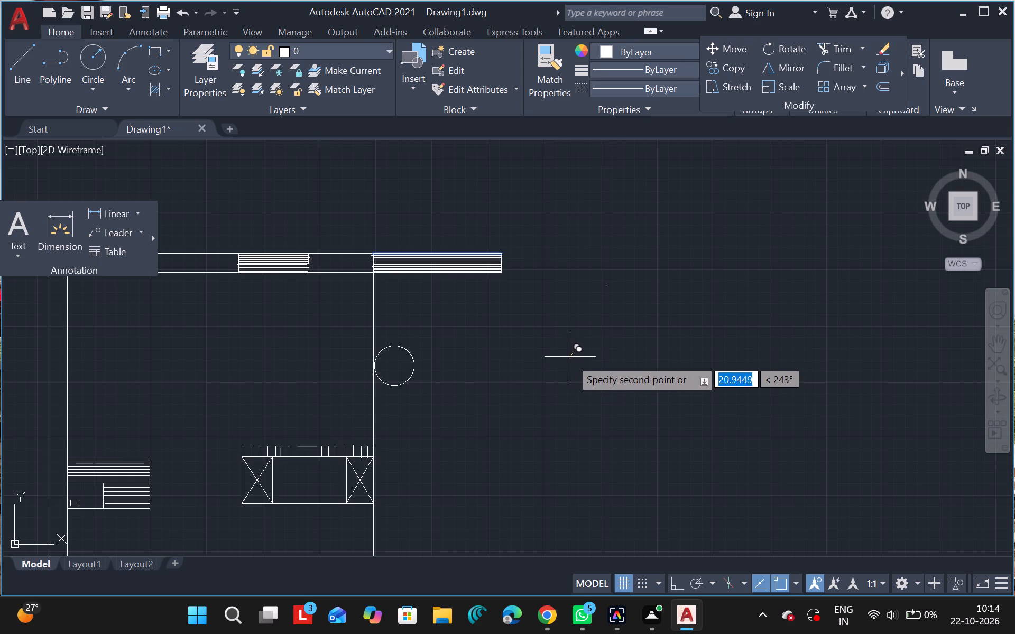
left_click(570, 359)
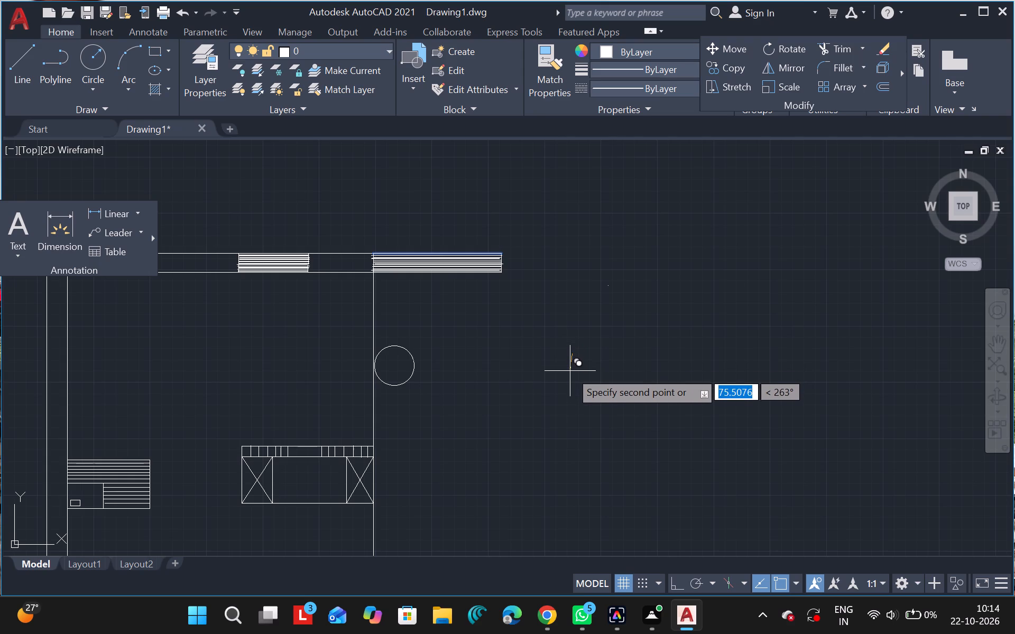
left_click(570, 370)
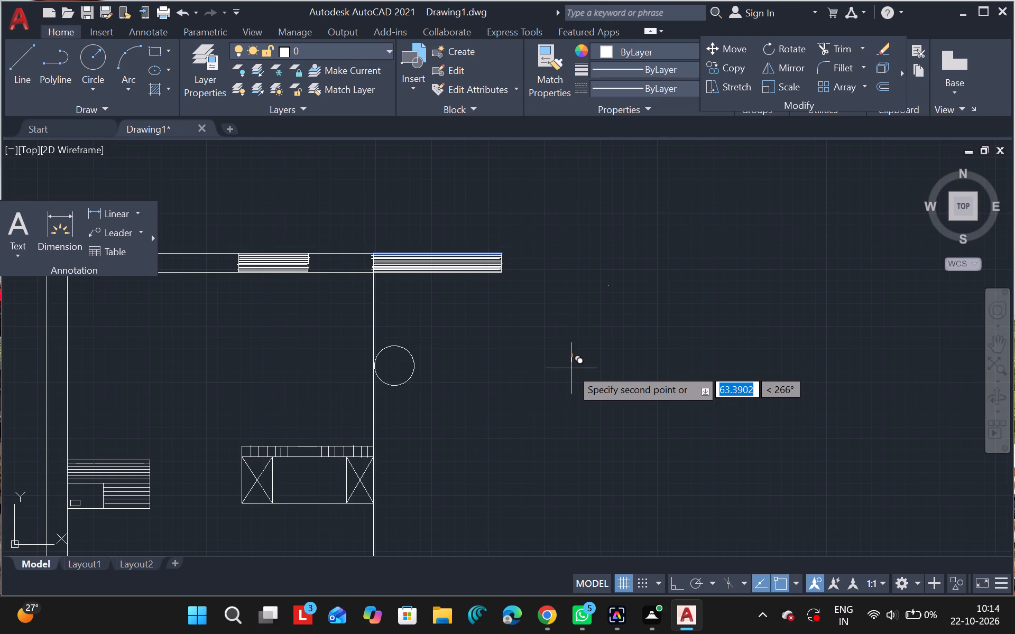
left_click_drag(571, 368, 590, 383)
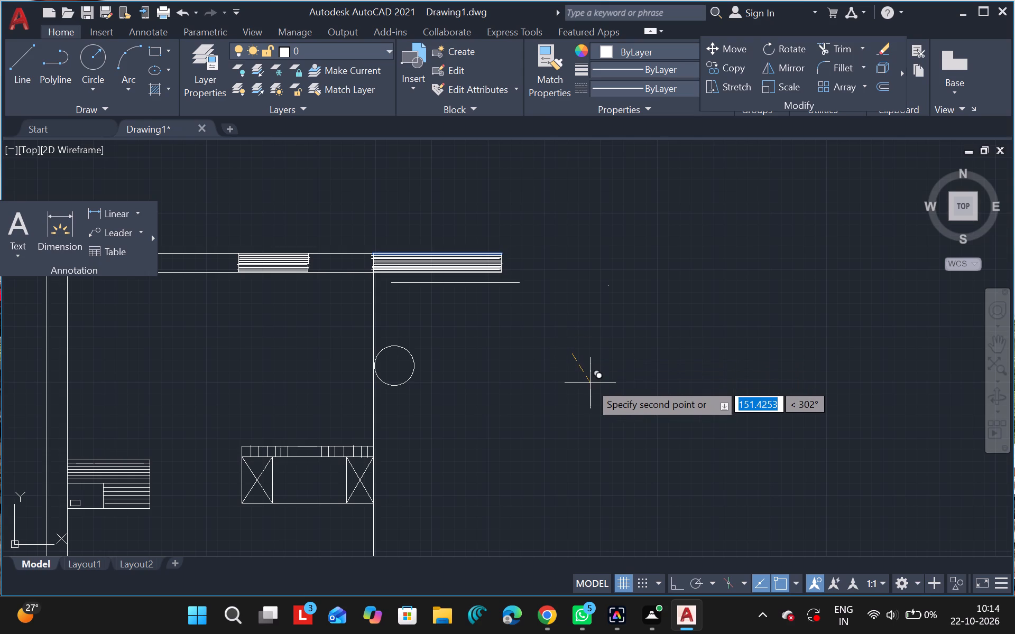
key("Escape")
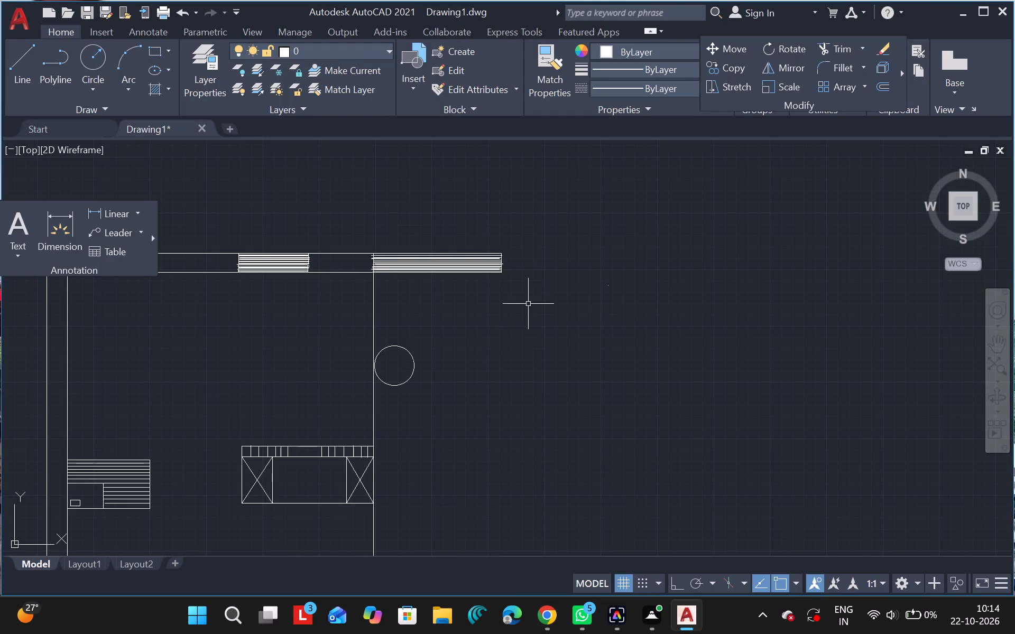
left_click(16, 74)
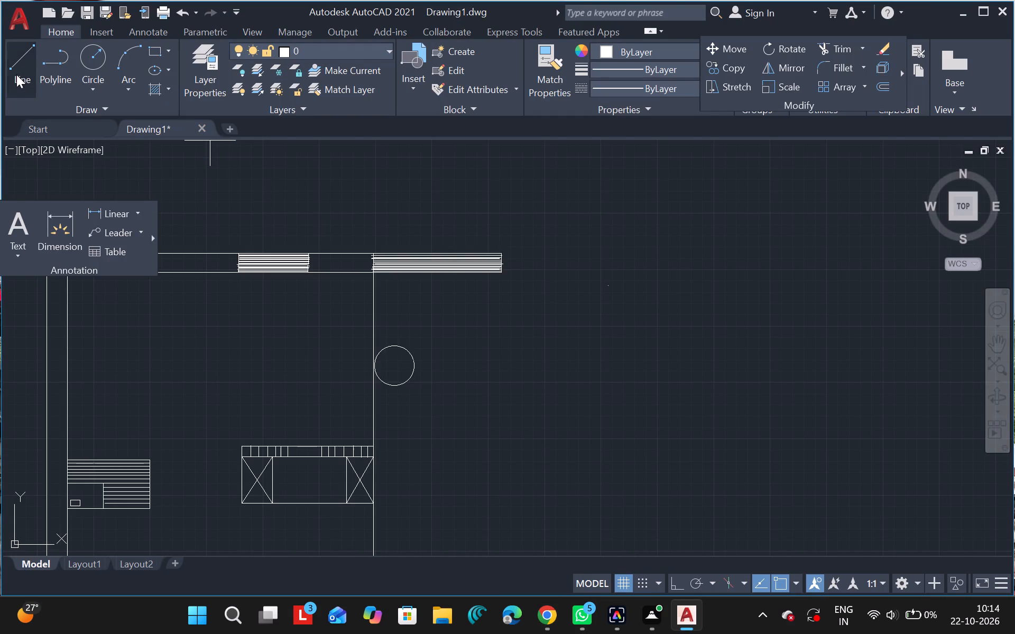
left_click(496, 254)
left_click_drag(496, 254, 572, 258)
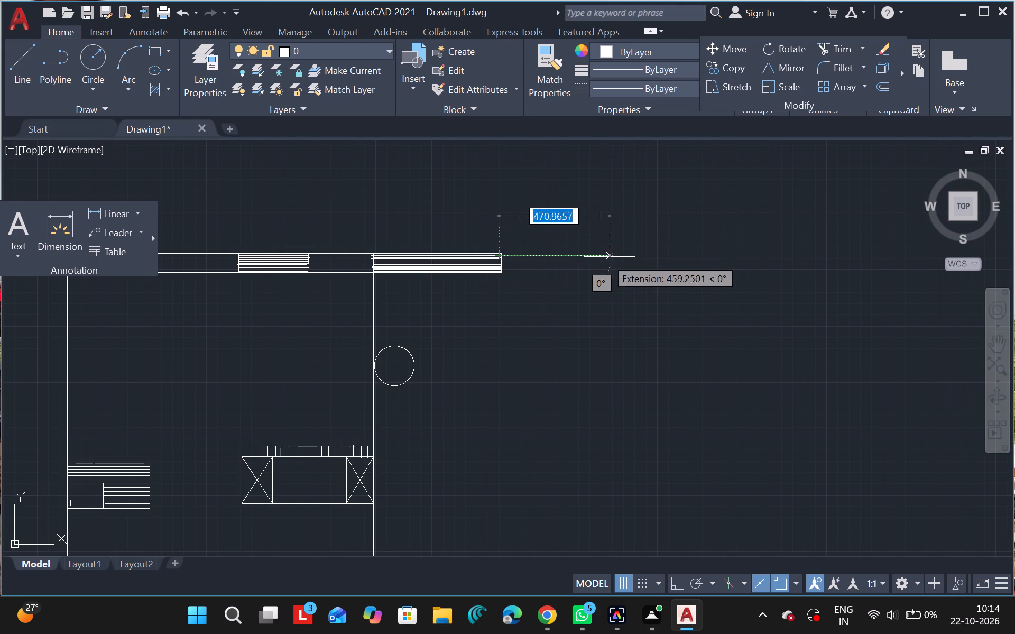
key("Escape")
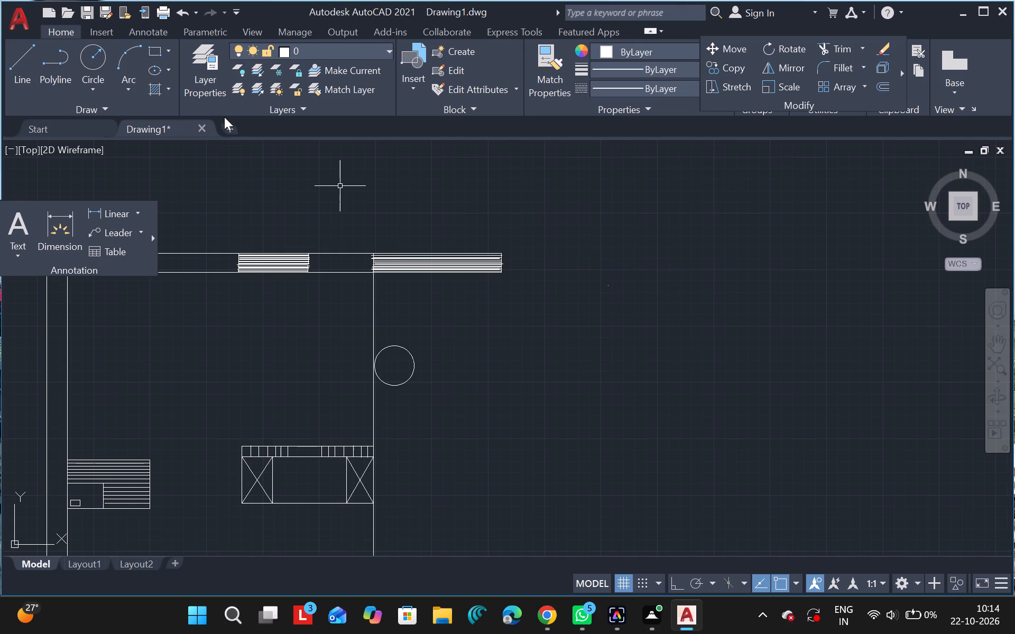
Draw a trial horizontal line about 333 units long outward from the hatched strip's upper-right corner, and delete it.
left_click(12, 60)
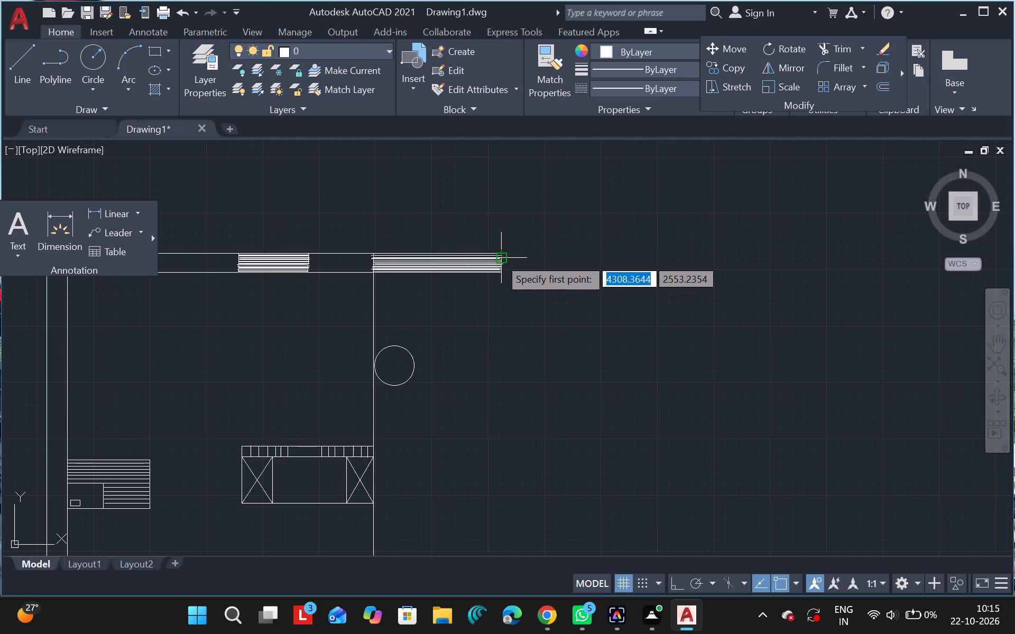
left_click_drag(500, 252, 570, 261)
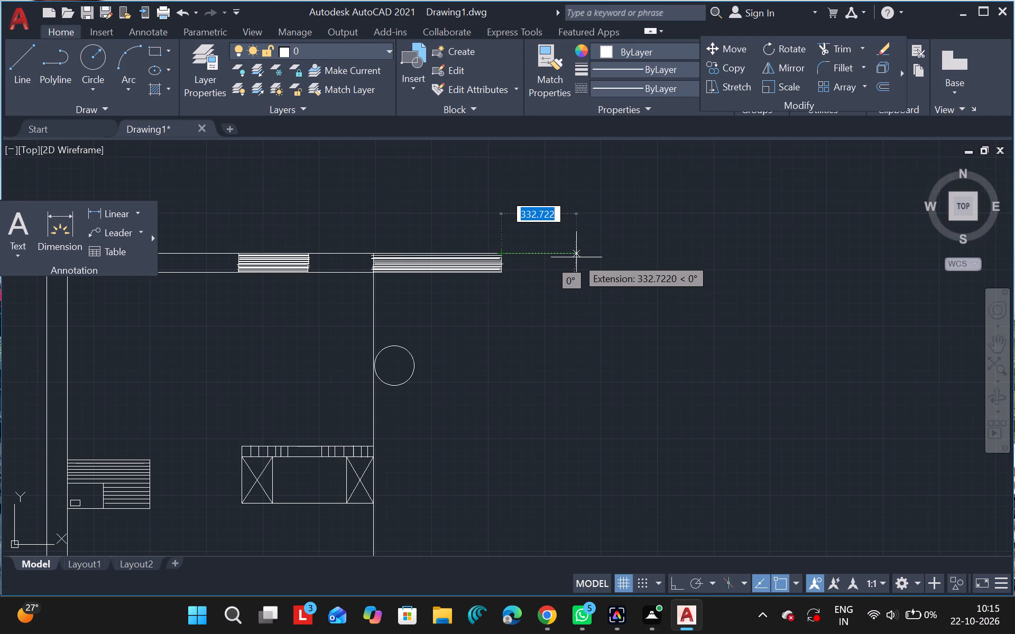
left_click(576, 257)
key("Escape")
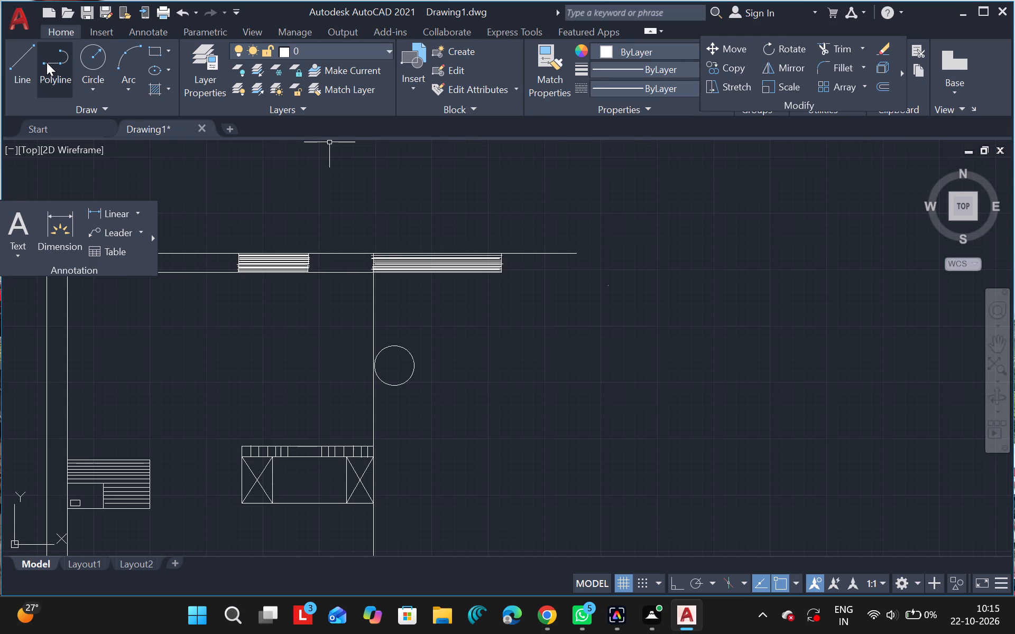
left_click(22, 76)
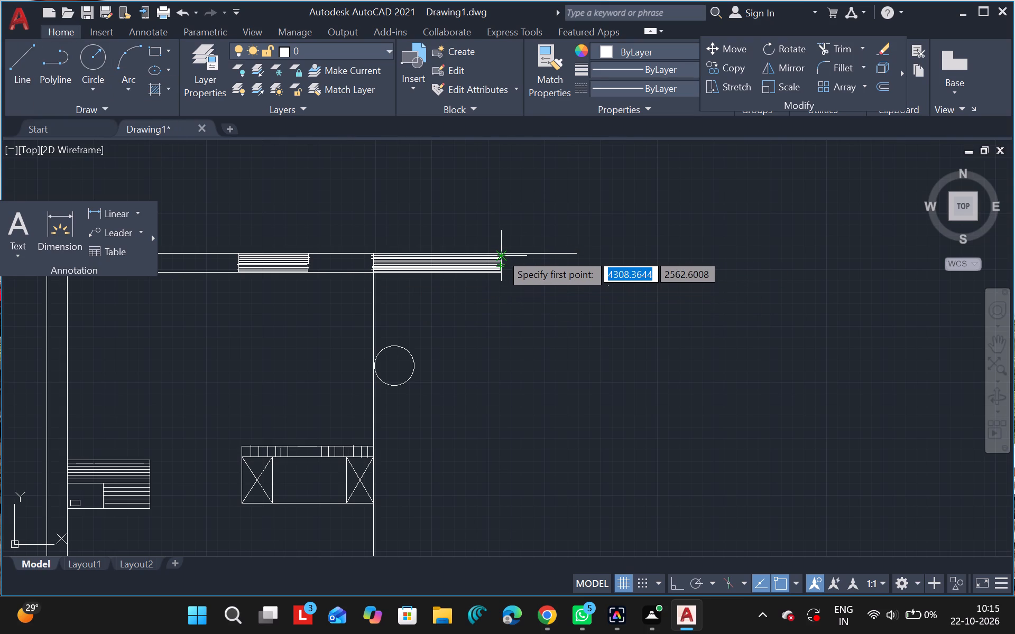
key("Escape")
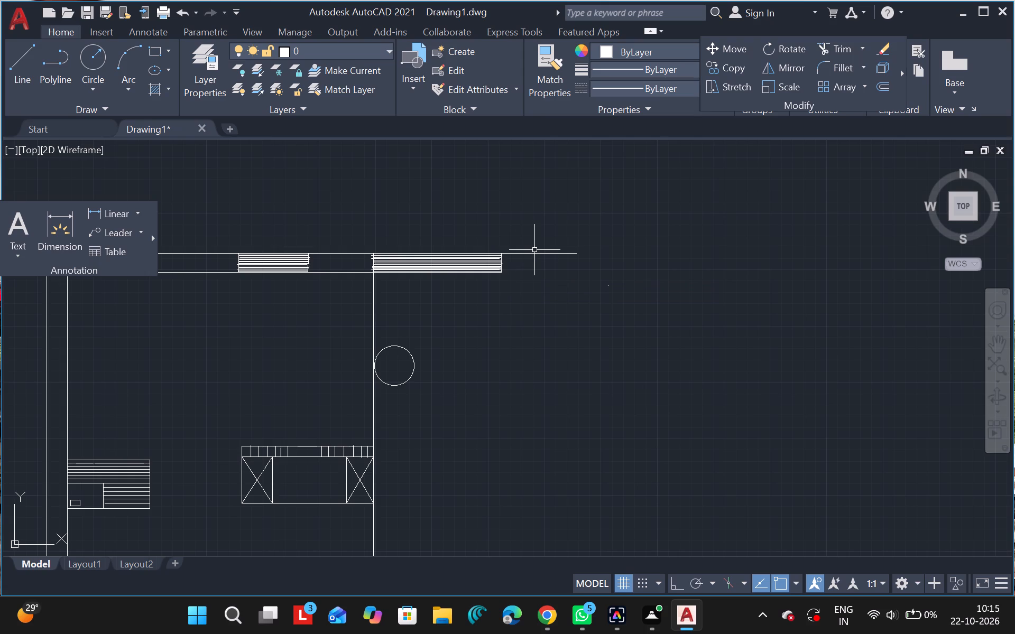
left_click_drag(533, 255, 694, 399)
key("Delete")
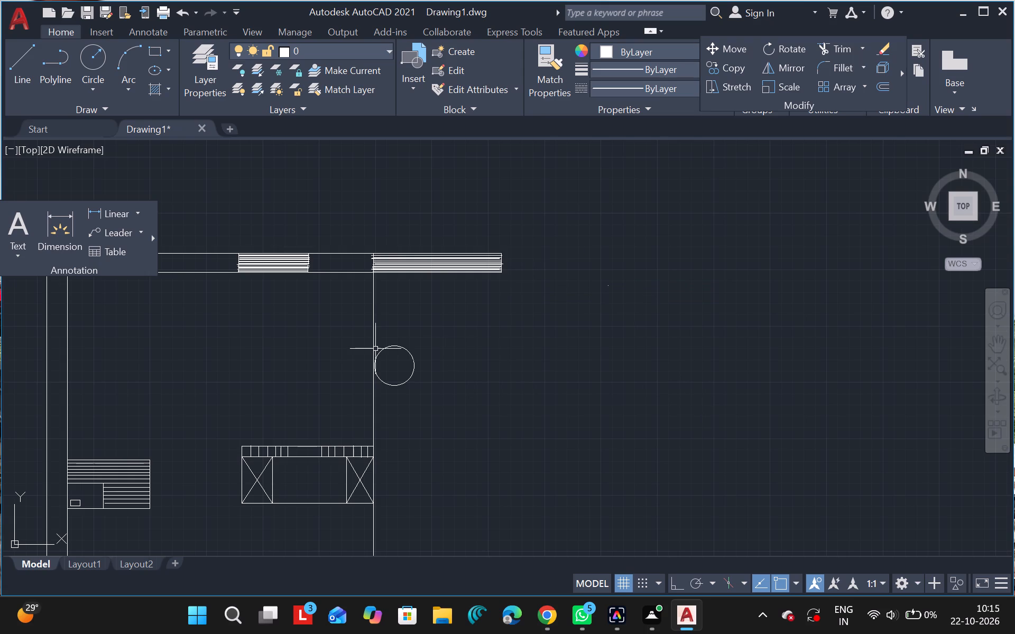
Draw a longer horizontal line from the hatched strip's upper-right corner, continuing the wall's outer line to the right.
left_click(27, 62)
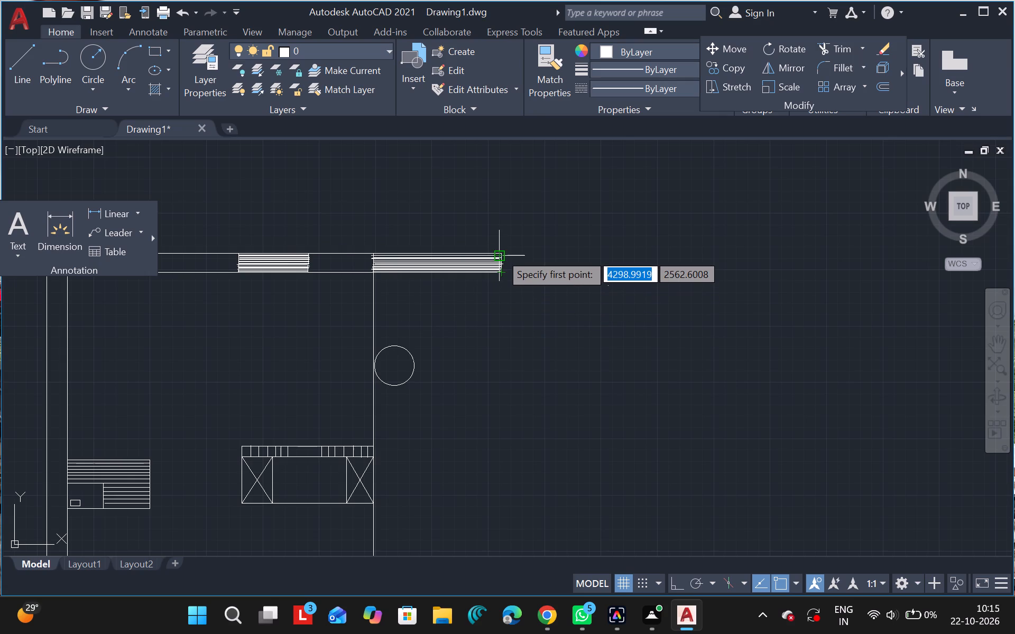
left_click_drag(503, 249, 558, 247)
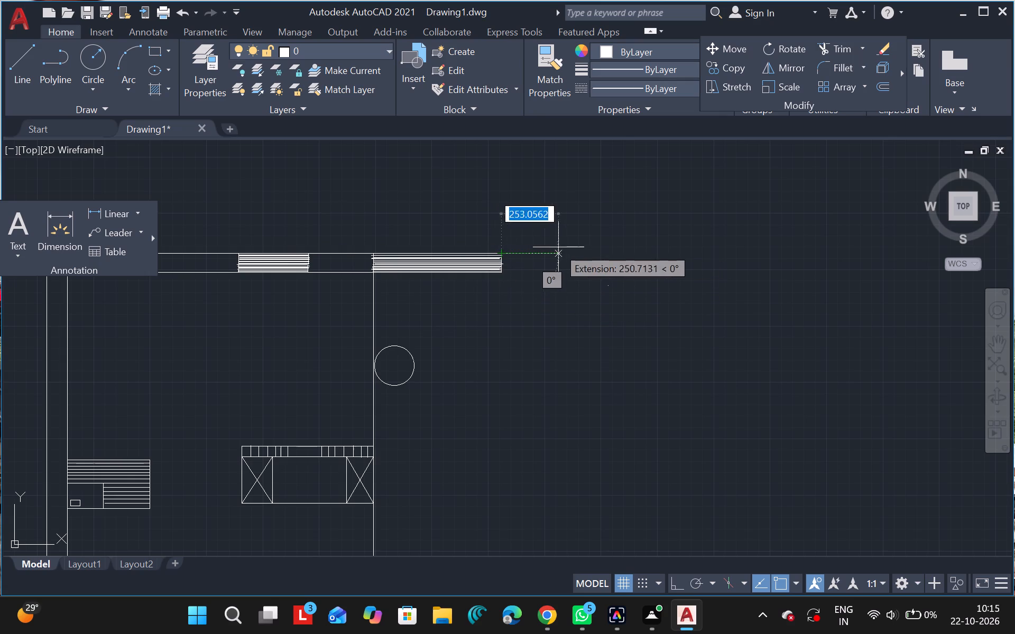
left_click_drag(558, 247, 591, 250)
left_click(591, 250)
key("Escape")
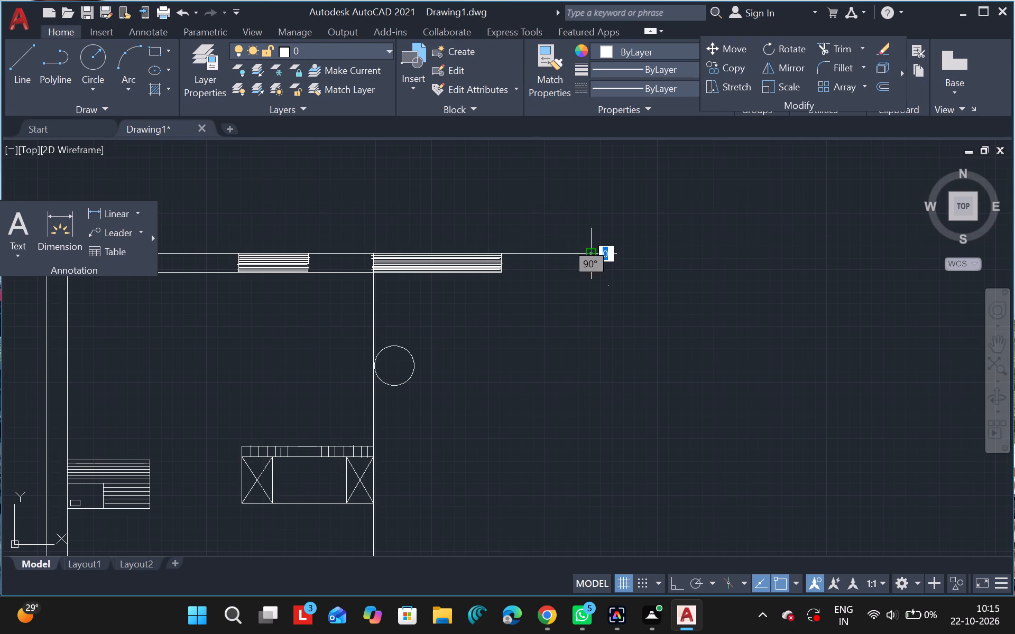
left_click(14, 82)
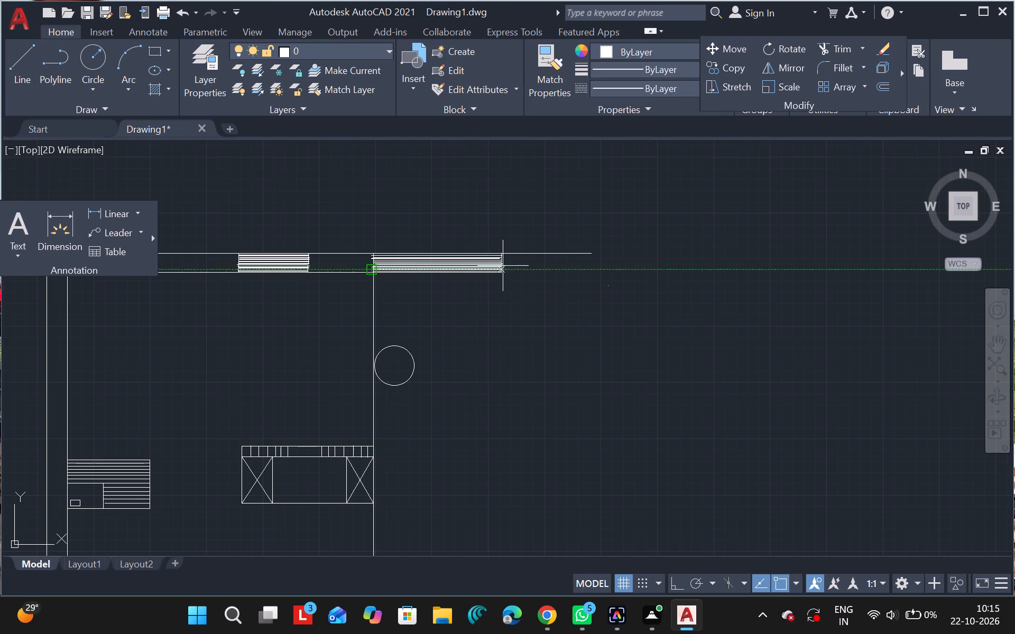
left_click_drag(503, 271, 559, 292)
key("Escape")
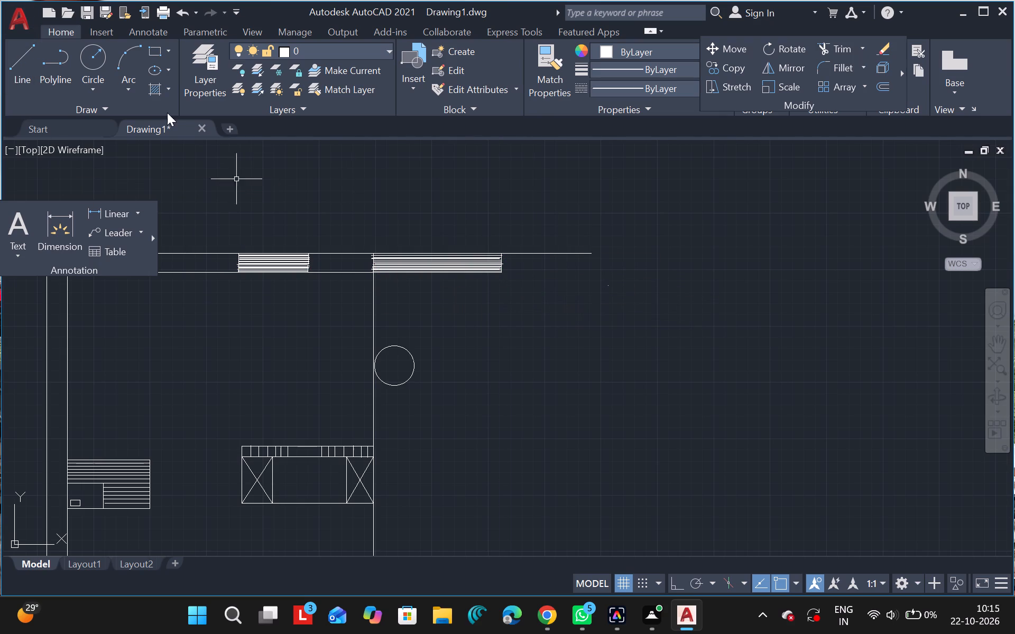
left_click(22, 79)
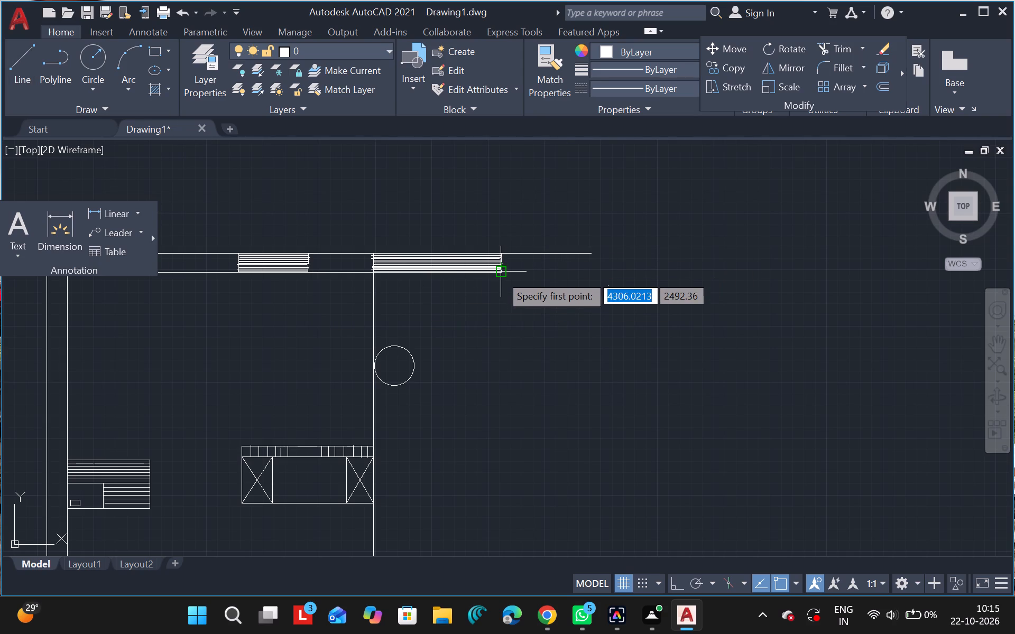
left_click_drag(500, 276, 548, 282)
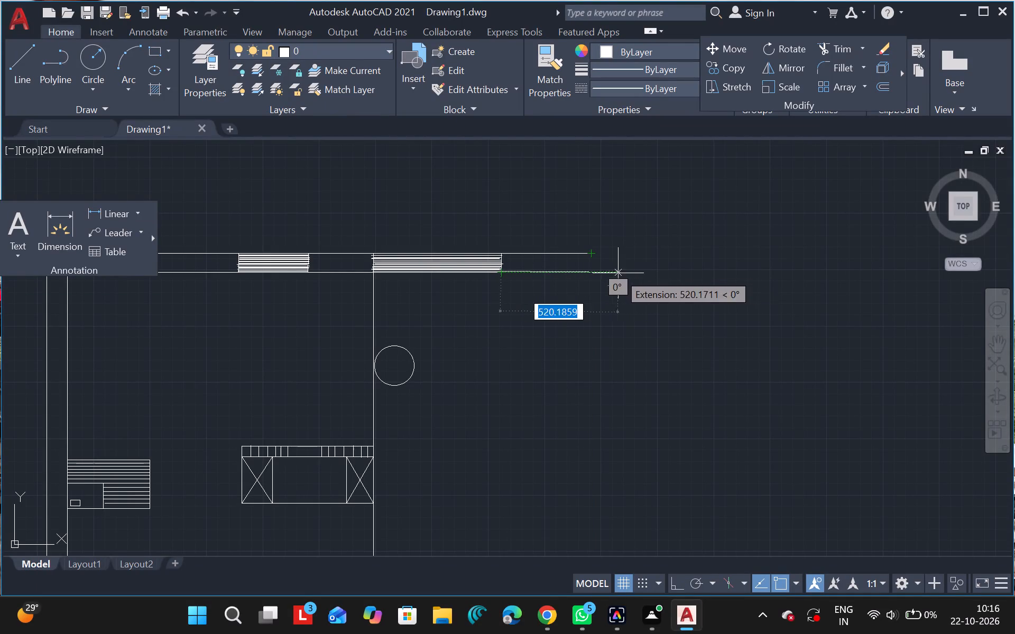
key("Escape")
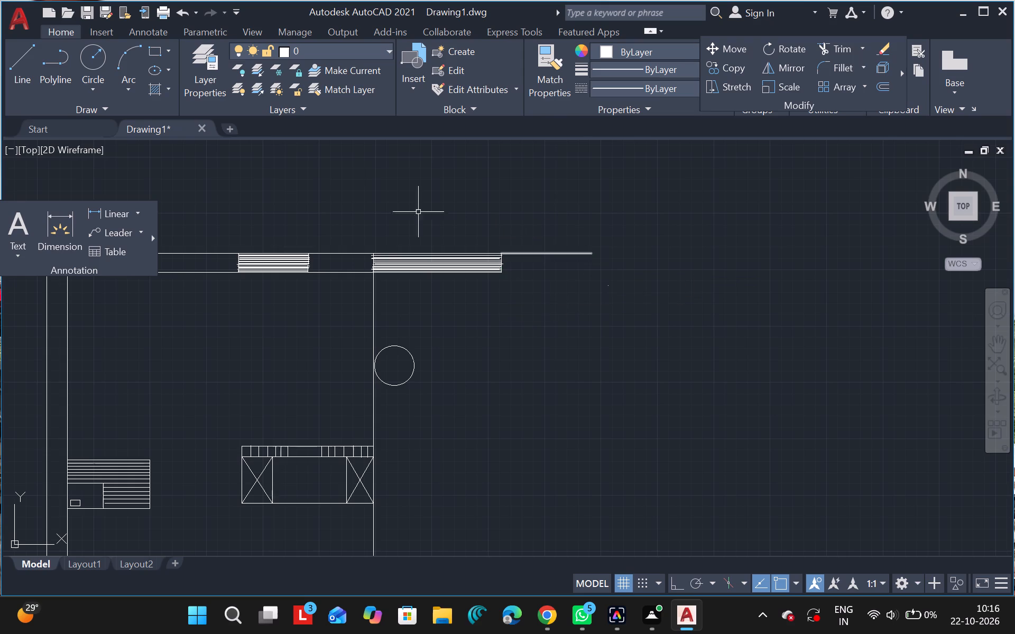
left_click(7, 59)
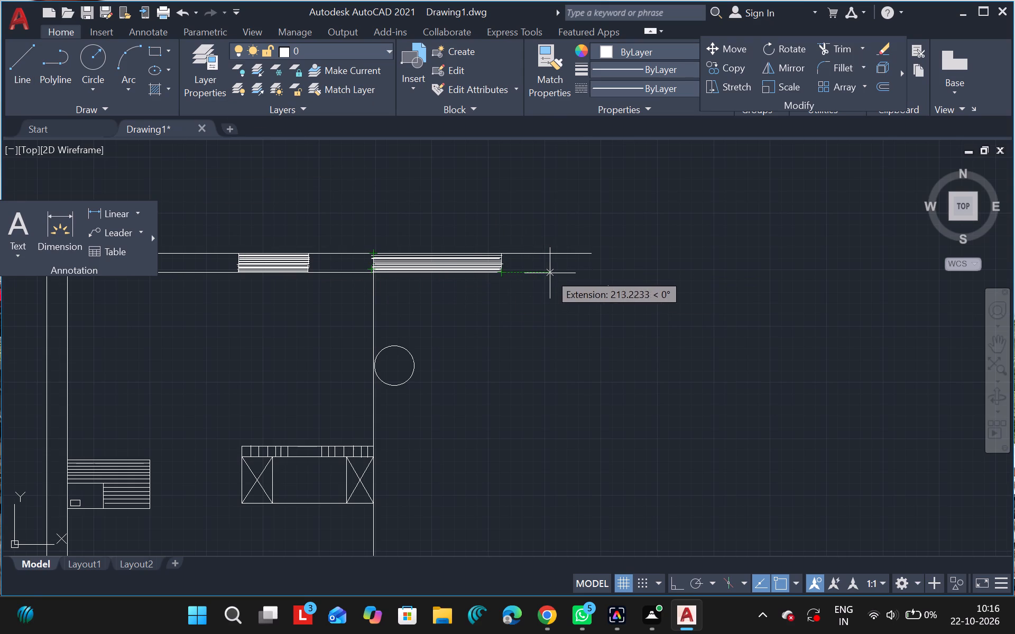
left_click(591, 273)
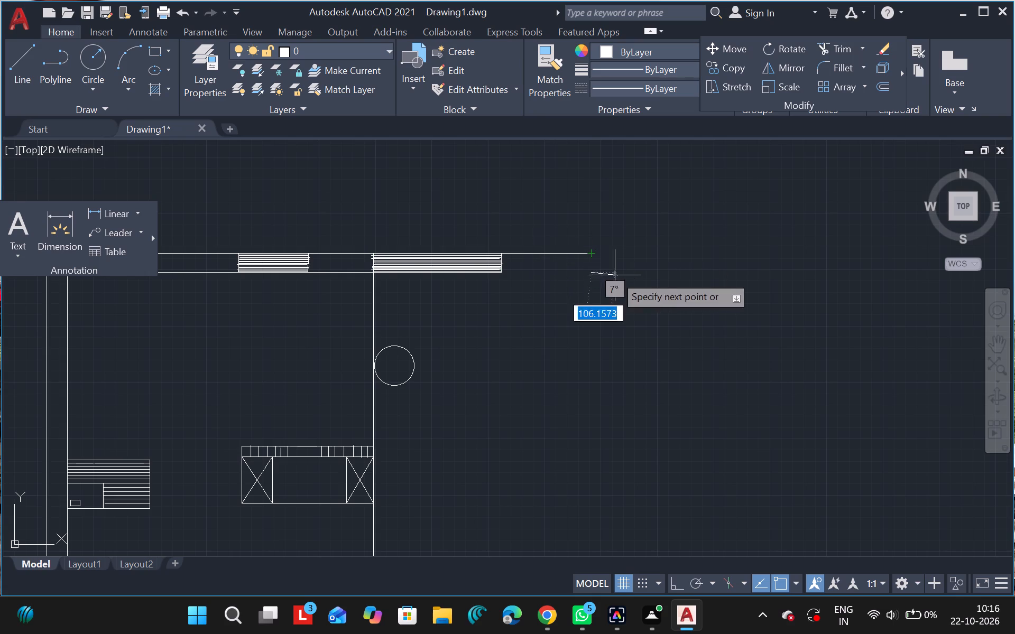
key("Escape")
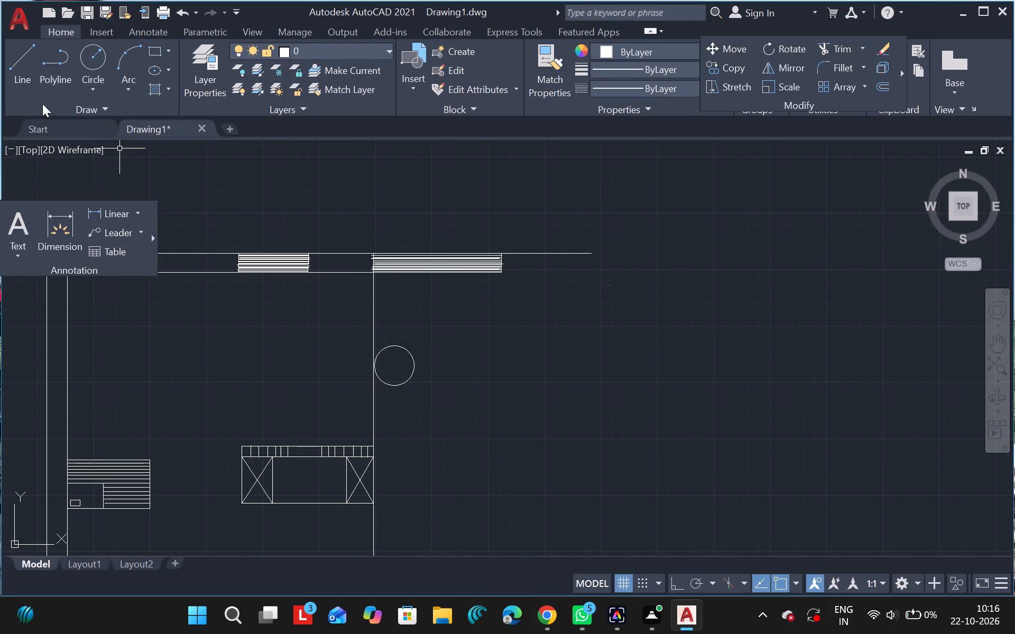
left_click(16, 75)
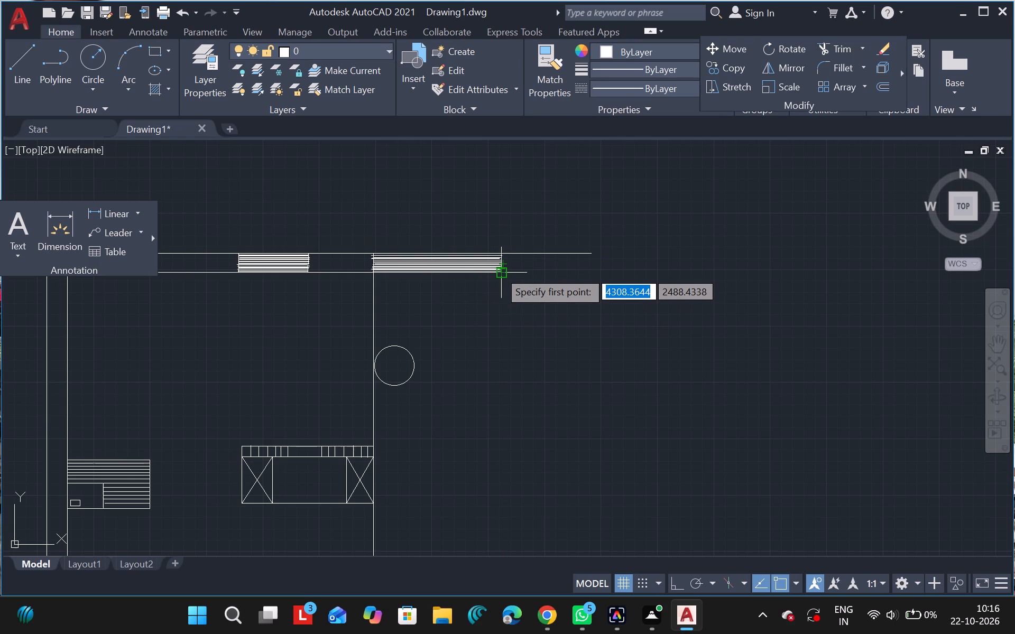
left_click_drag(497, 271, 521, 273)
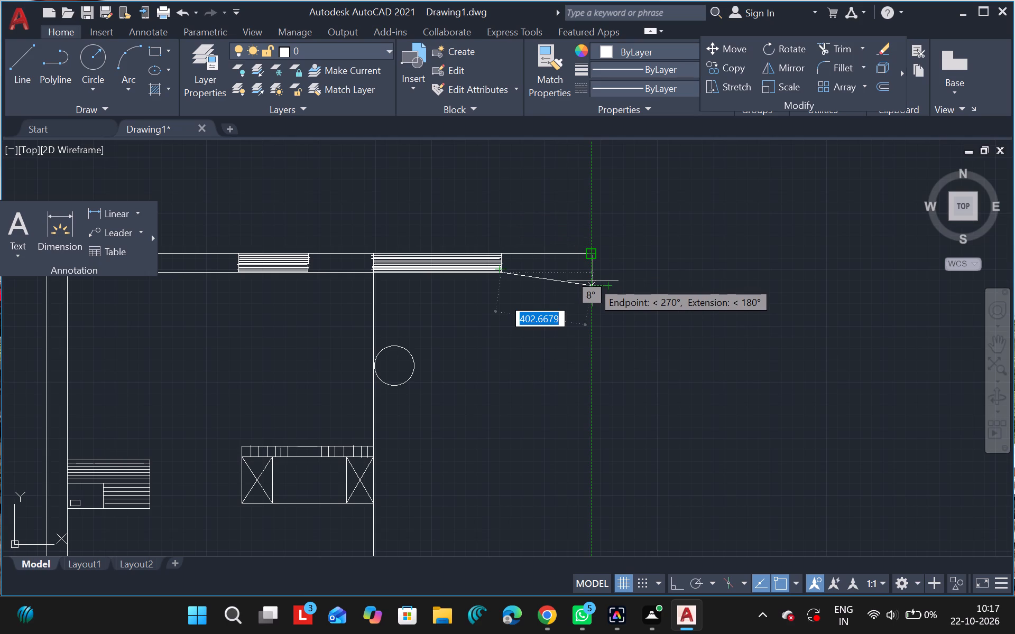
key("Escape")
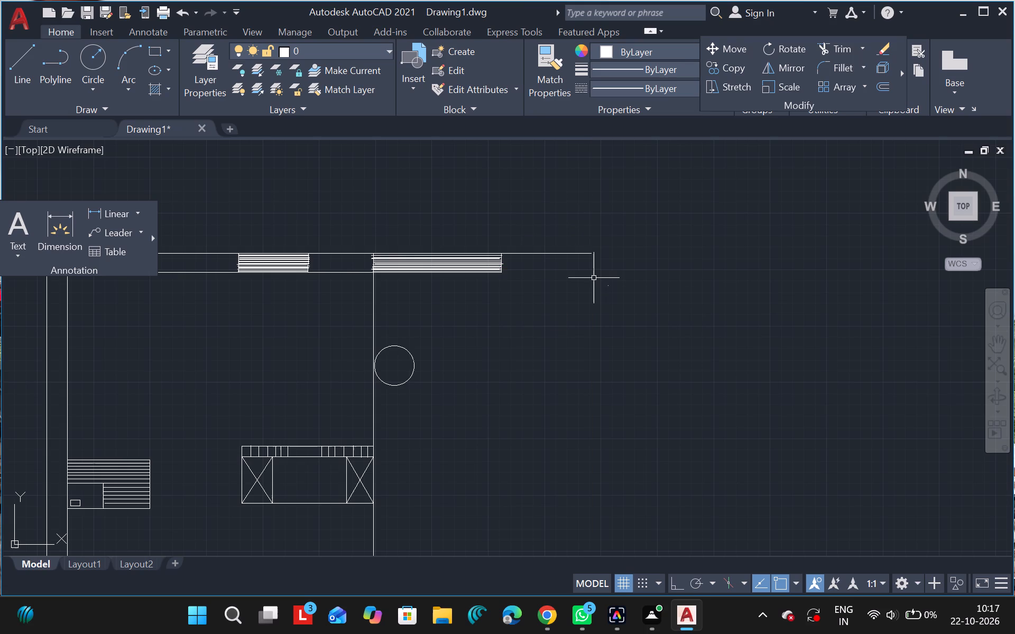
Draw the wall's inner line about 419 units outward from the hatched strip's lower-right corner, ending in a small U-shaped notch about 54 units wide.
left_click(18, 77)
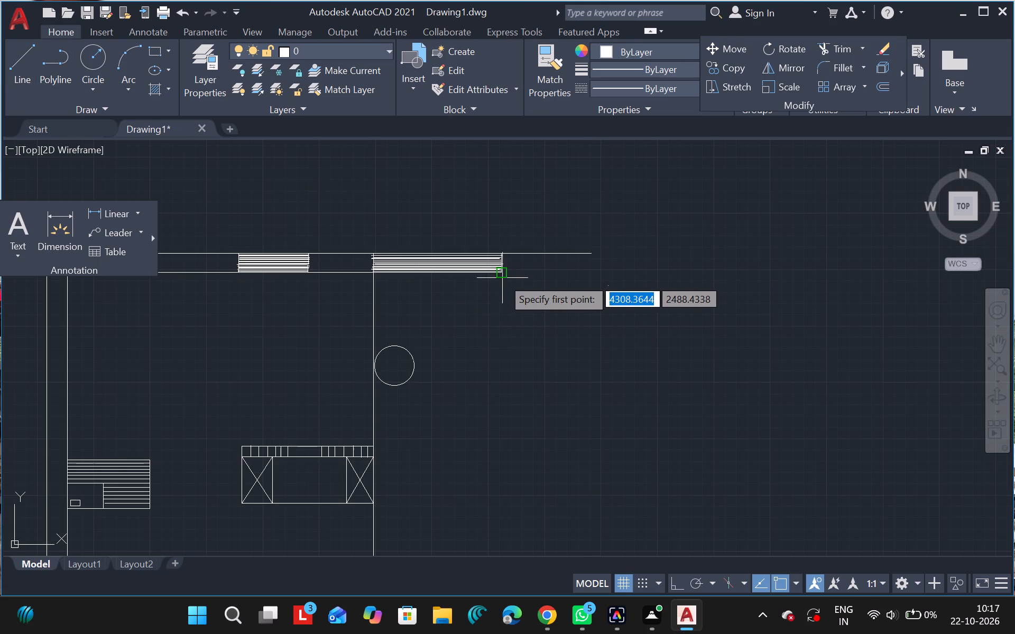
left_click_drag(502, 276, 573, 277)
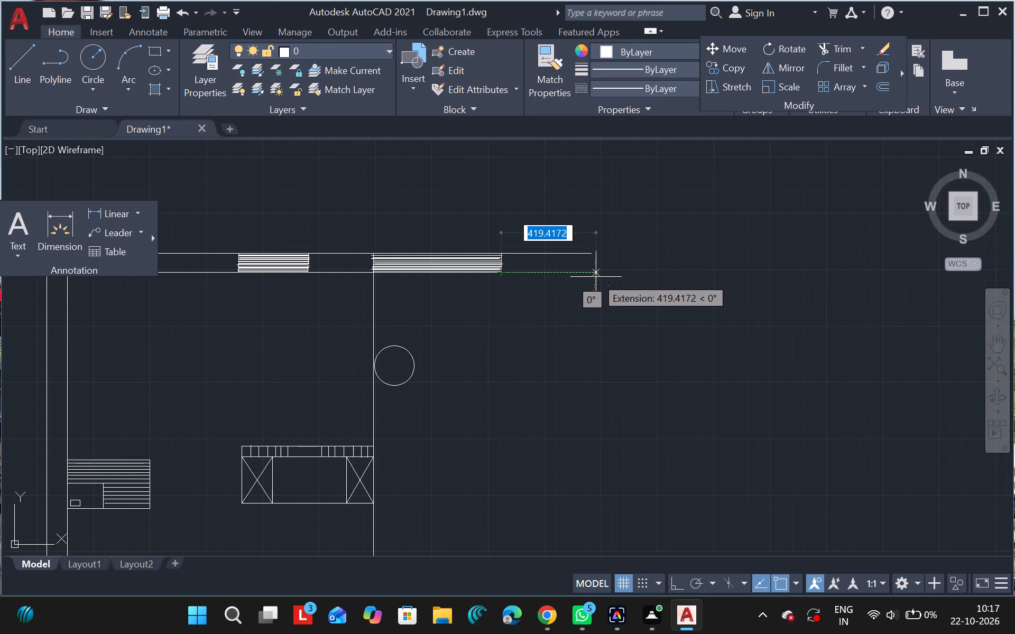
left_click_drag(596, 277, 597, 293)
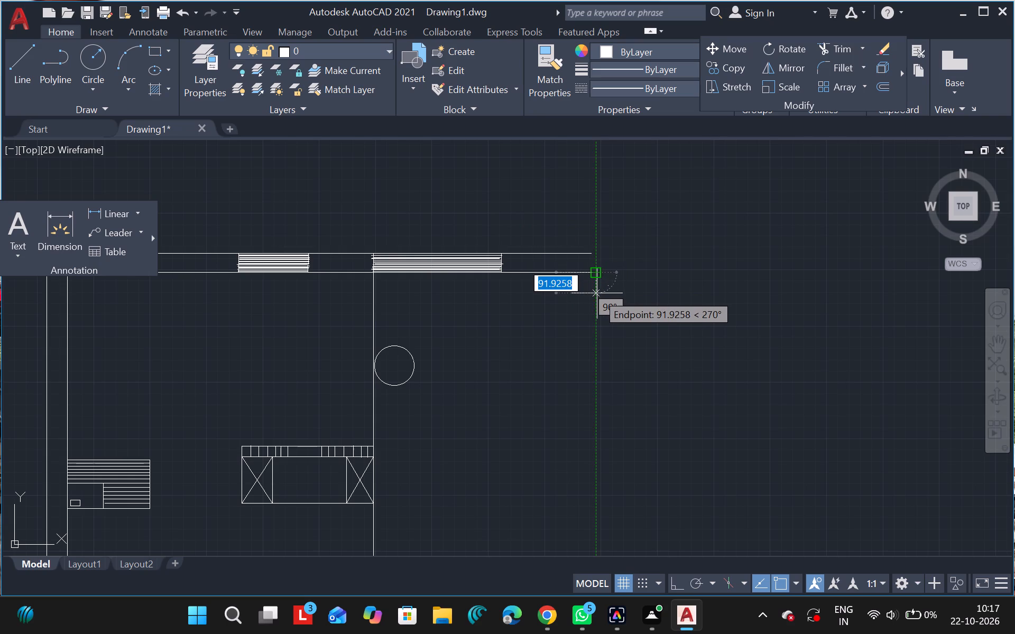
left_click_drag(597, 293, 597, 290)
left_click_drag(597, 290, 612, 291)
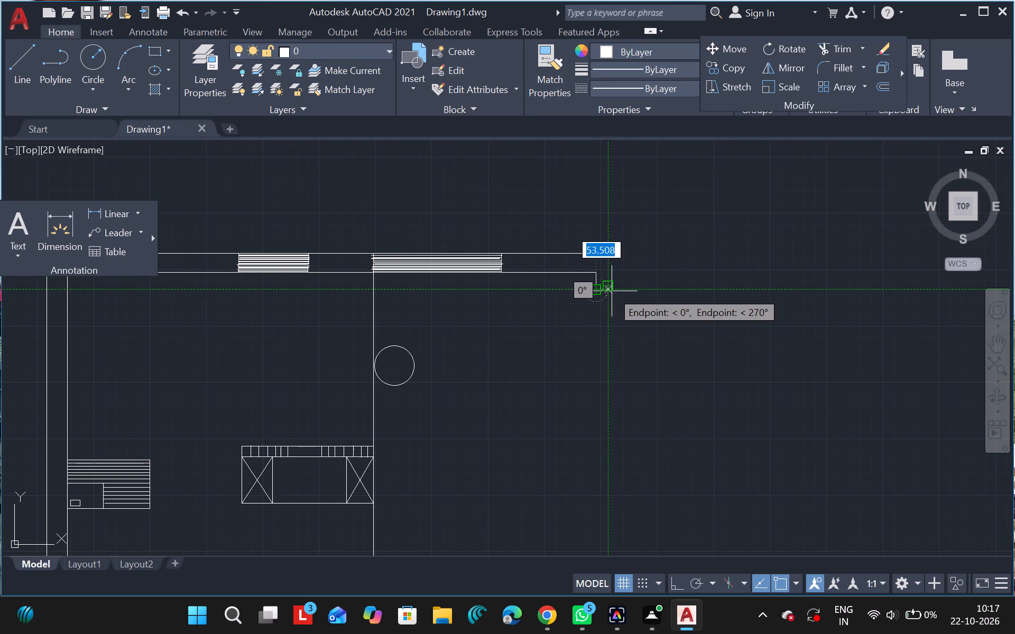
left_click_drag(612, 291, 607, 290)
left_click_drag(607, 290, 607, 277)
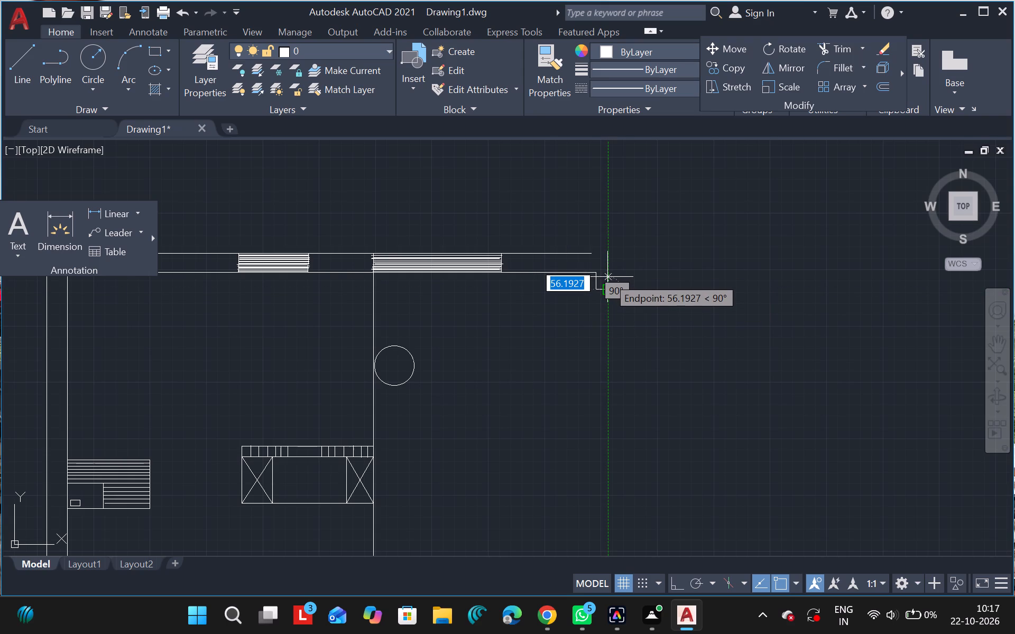
left_click_drag(607, 277, 606, 274)
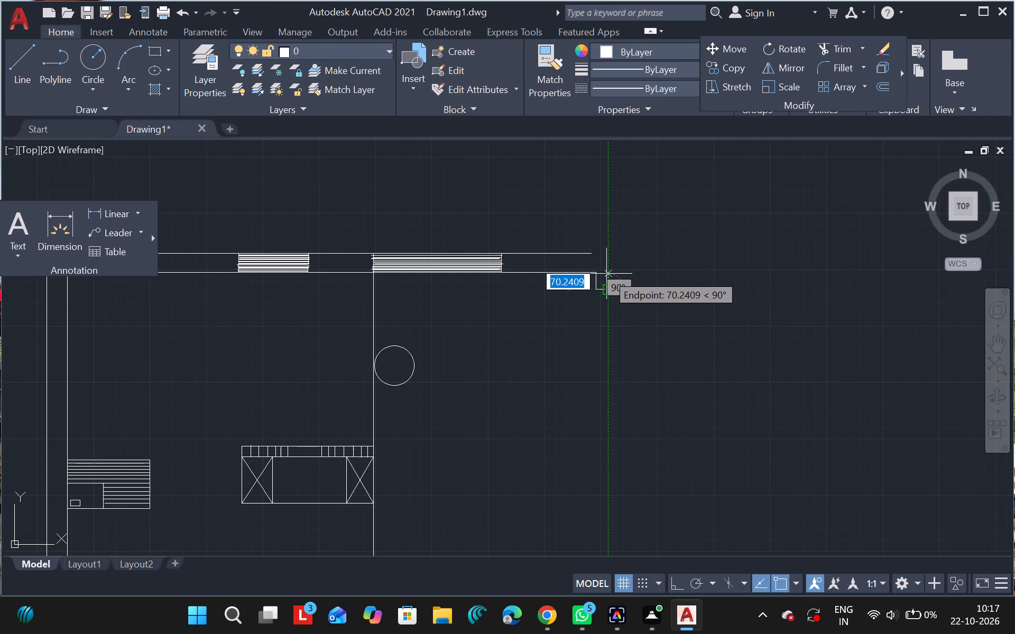
left_click_drag(606, 274, 608, 272)
left_click(608, 272)
key("Escape")
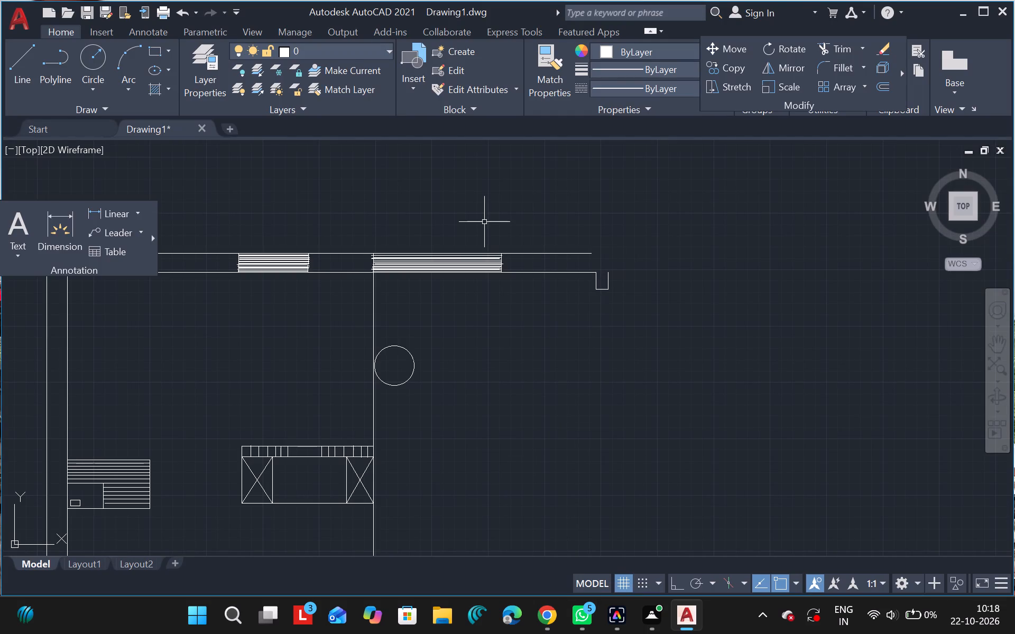
Extend the wall's outer line past the notch, turn it down to the inner line's level, and close it back to the notch's right side.
left_click_drag(33, 49, 486, 192)
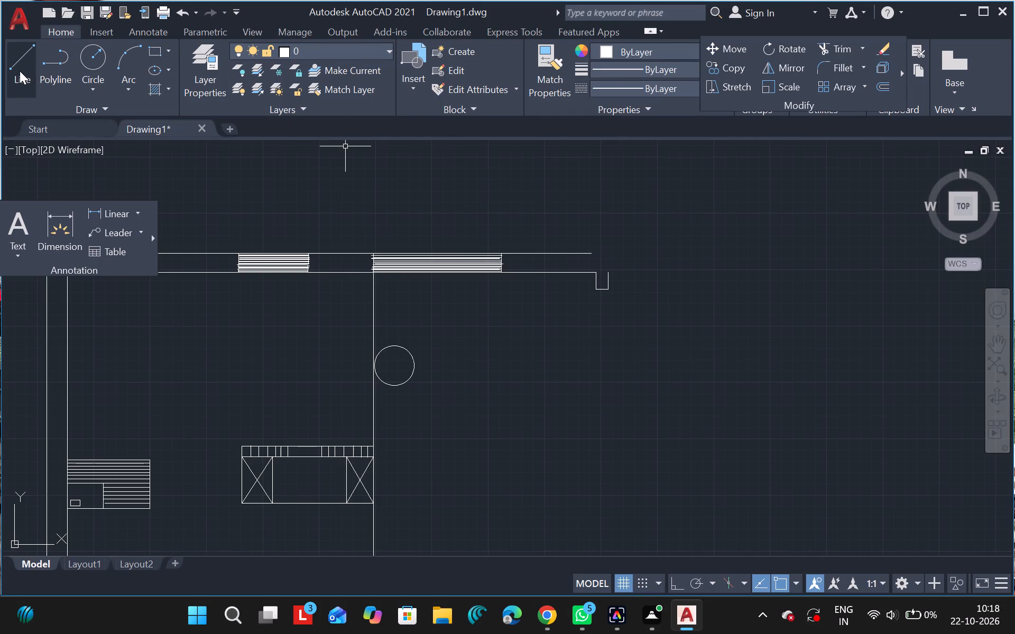
left_click(20, 71)
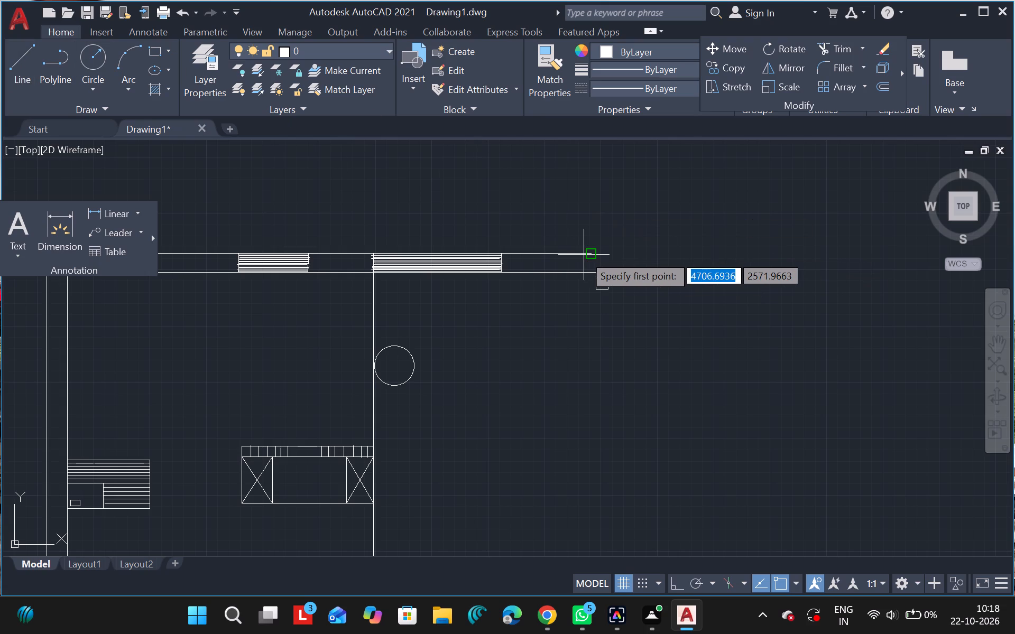
left_click_drag(587, 255, 637, 256)
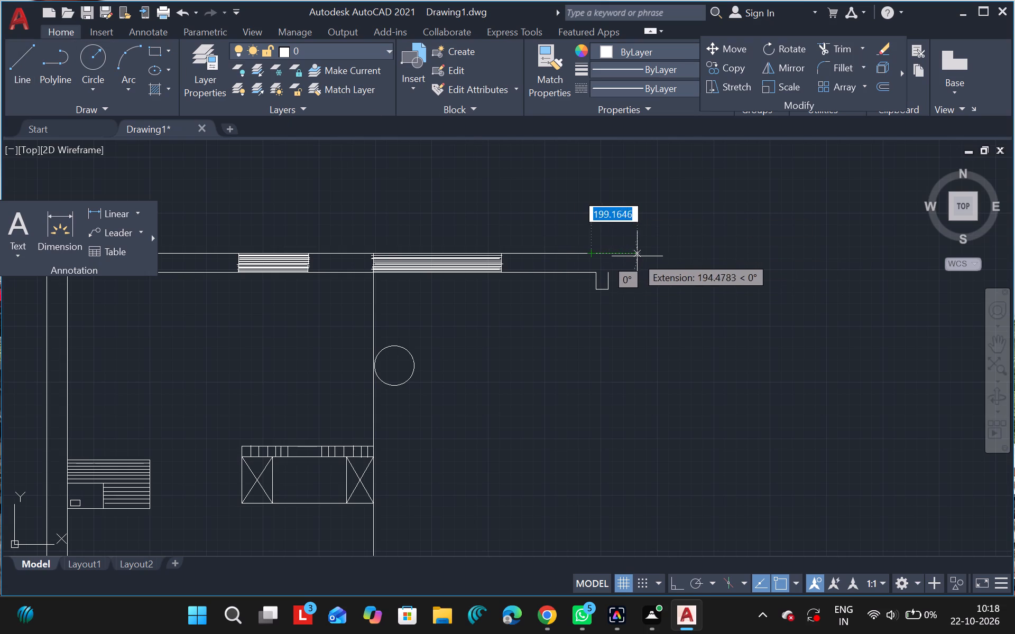
left_click_drag(637, 256, 622, 255)
left_click_drag(622, 255, 622, 275)
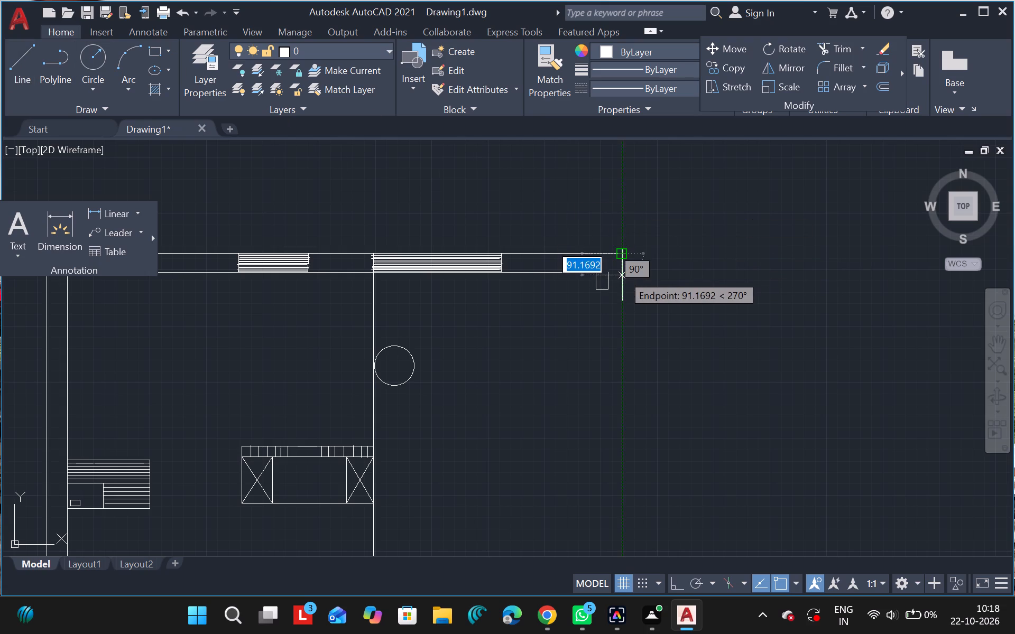
left_click_drag(622, 275, 622, 277)
left_click_drag(622, 277, 609, 273)
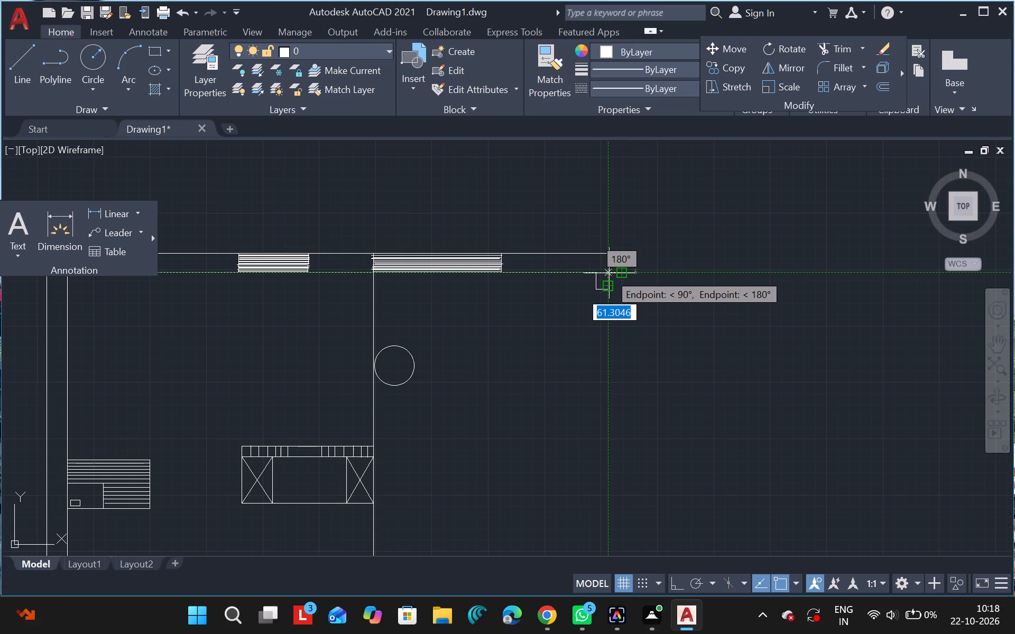
left_click(609, 273)
key("Escape")
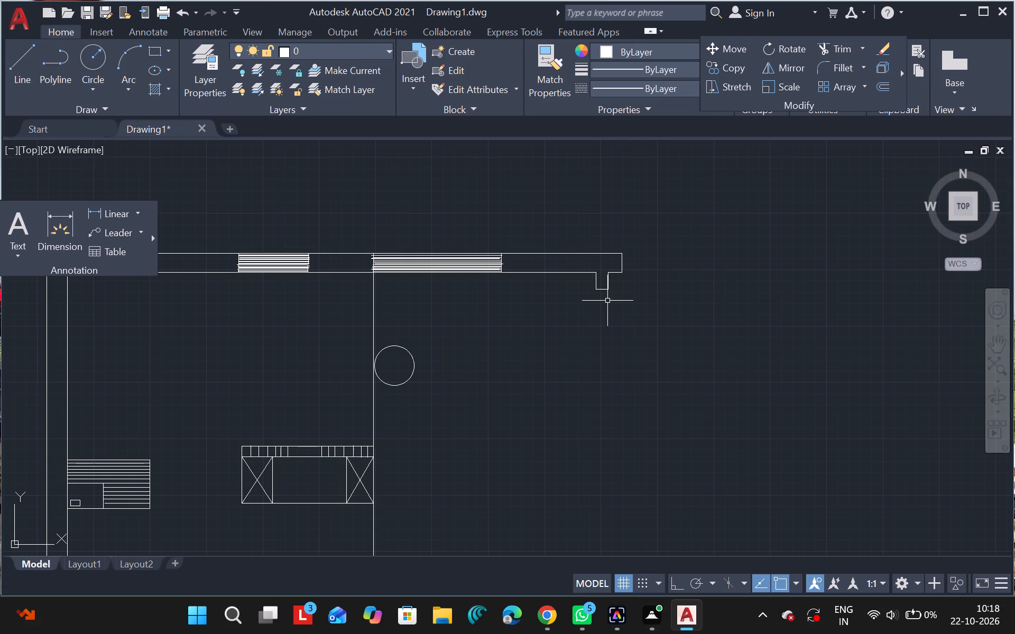
Trim away the short horizontal line closing the bottom of the small notch below the wall end.
key("t")
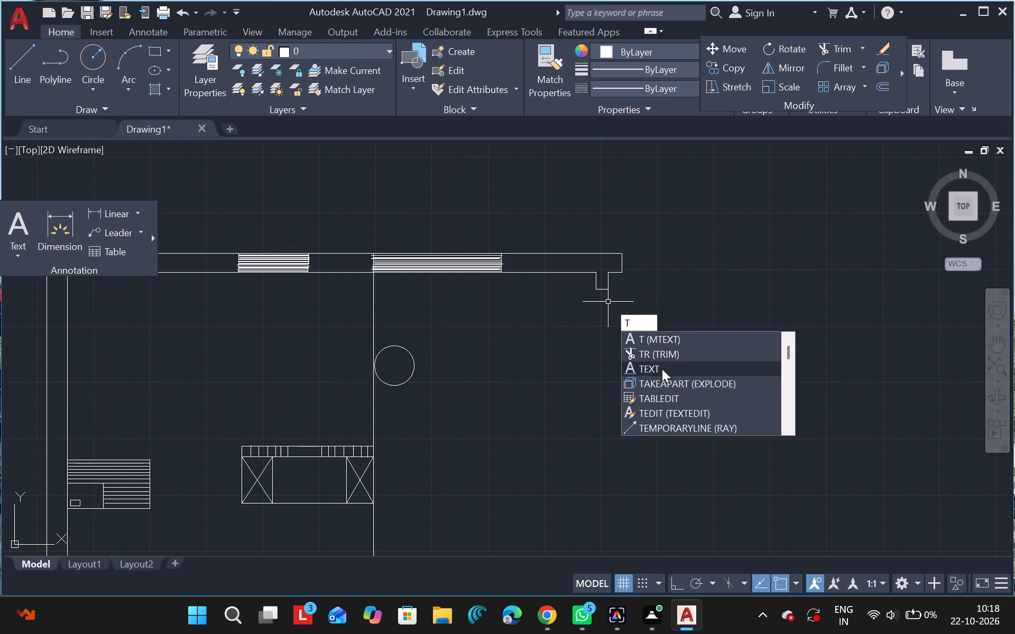
left_click_drag(667, 350, 609, 309)
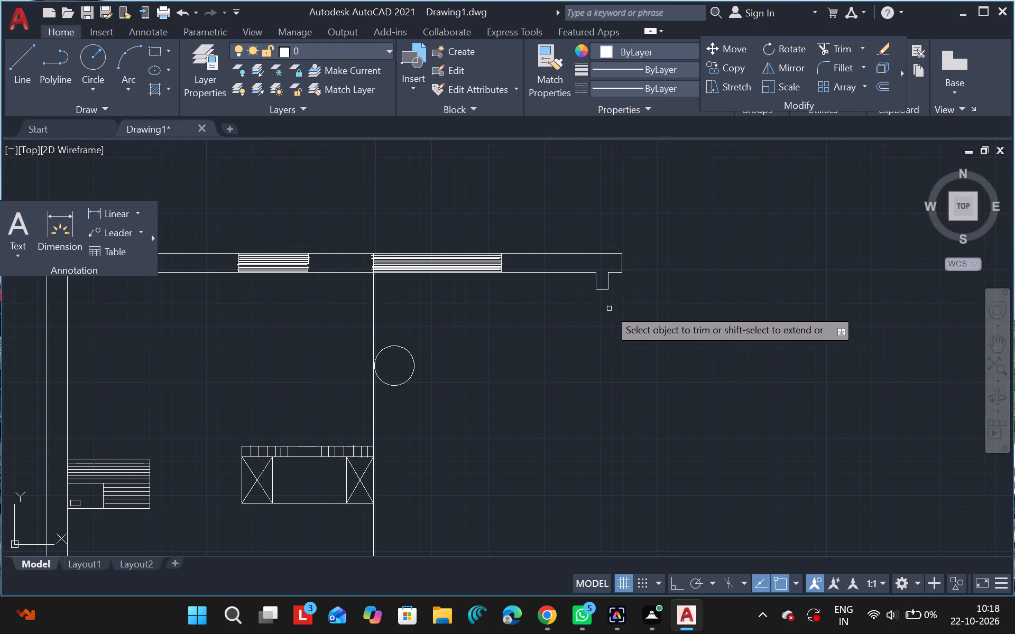
left_click_drag(609, 309, 603, 292)
left_click(603, 292)
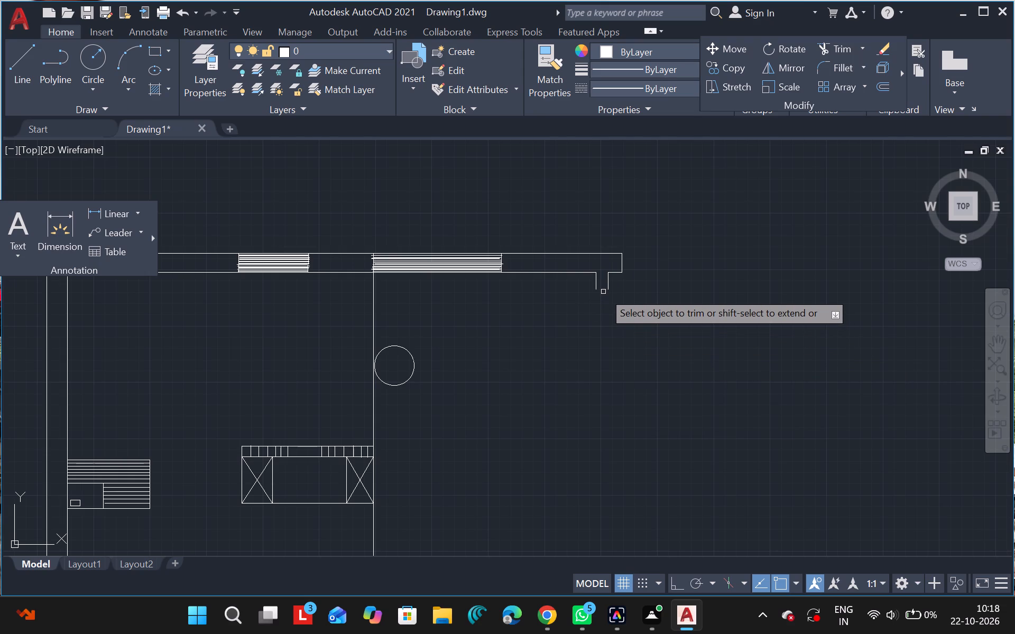
key("Escape")
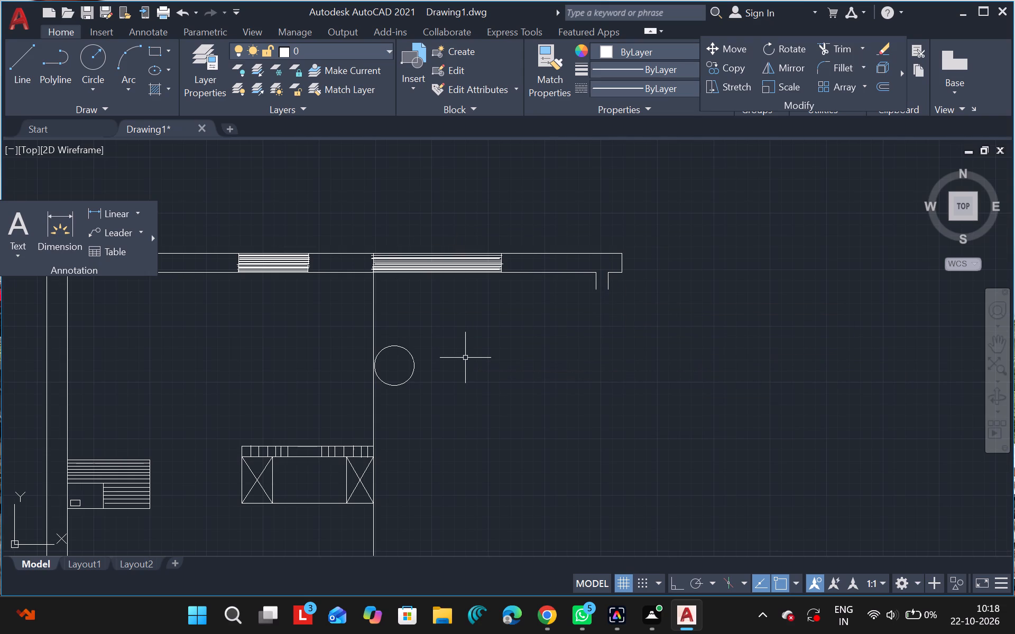
Continue the notch's left line straight down in two segments to the level of the bottom edge of the rectangle with crossed end boxes.
left_click(18, 67)
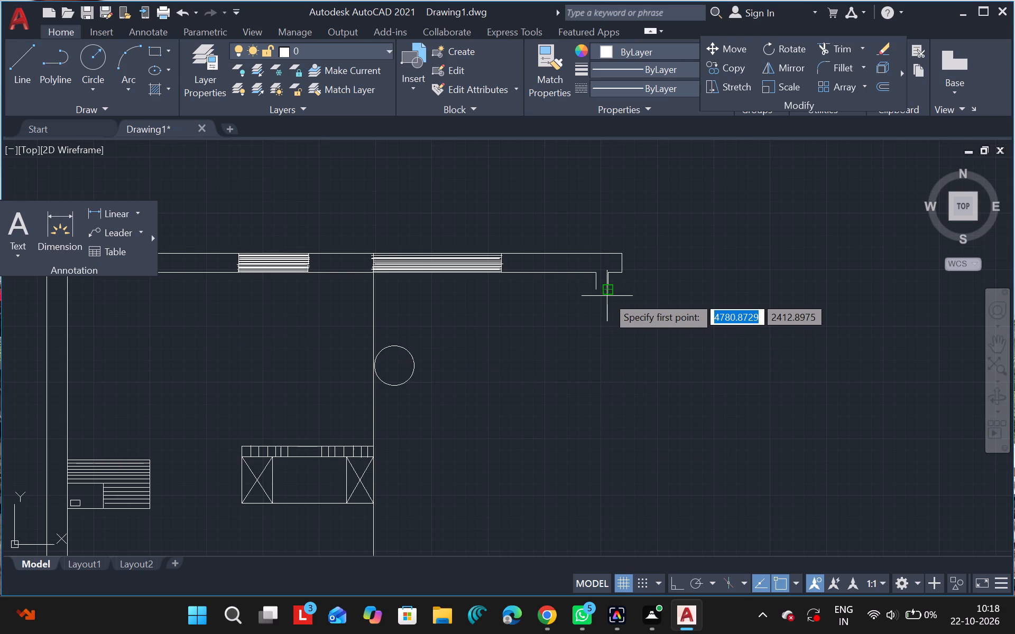
left_click_drag(599, 290, 608, 431)
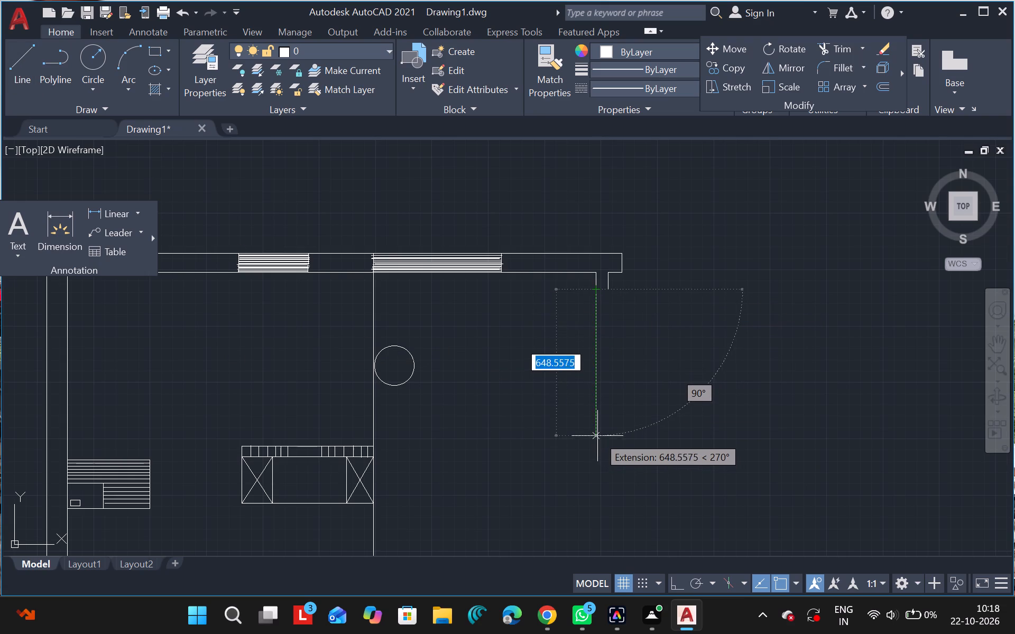
left_click(597, 449)
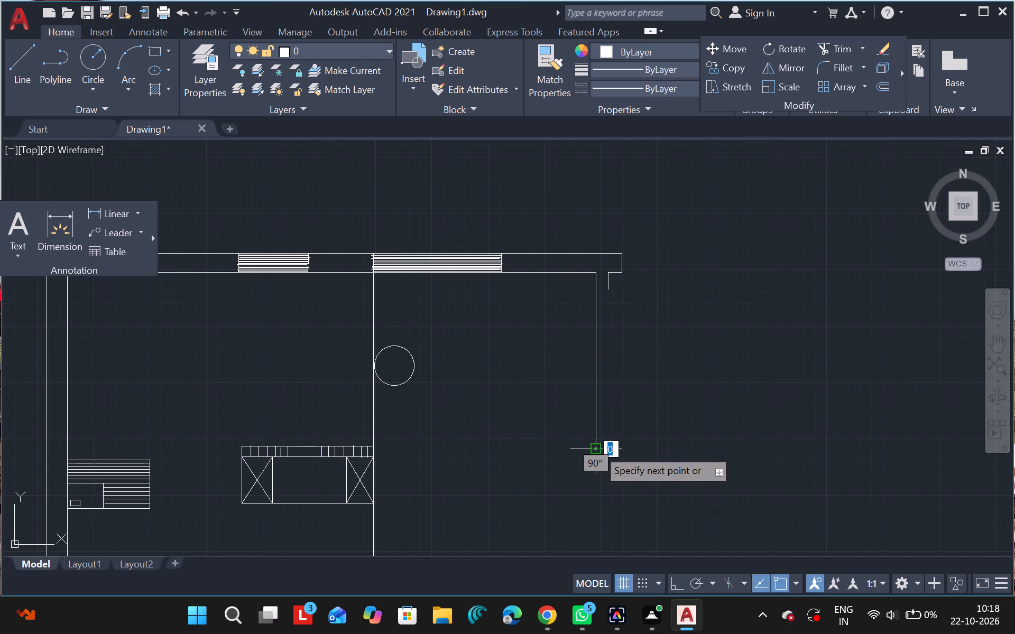
key("Escape")
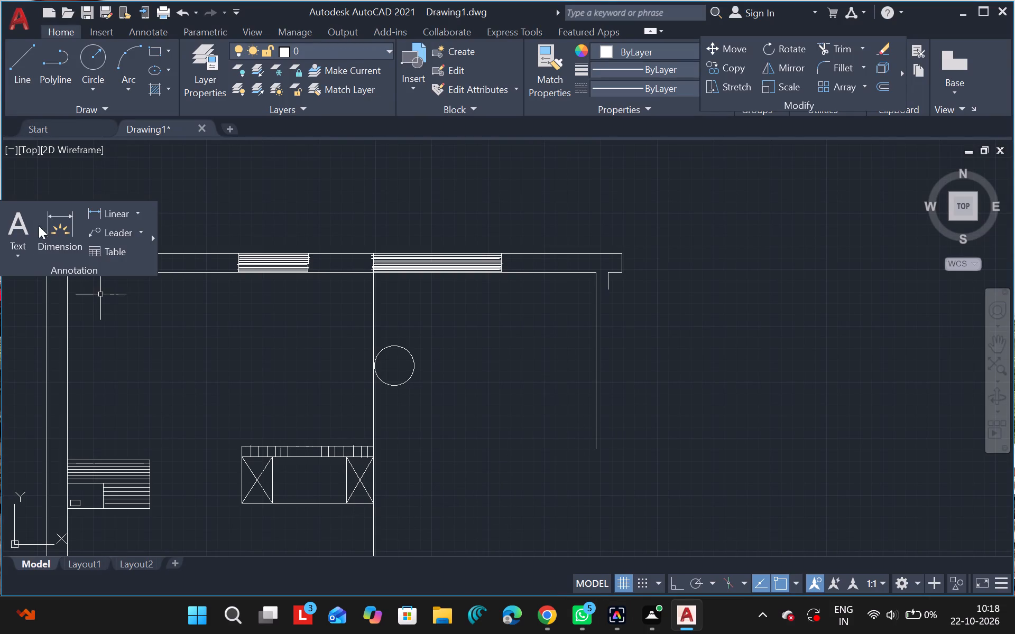
left_click(30, 77)
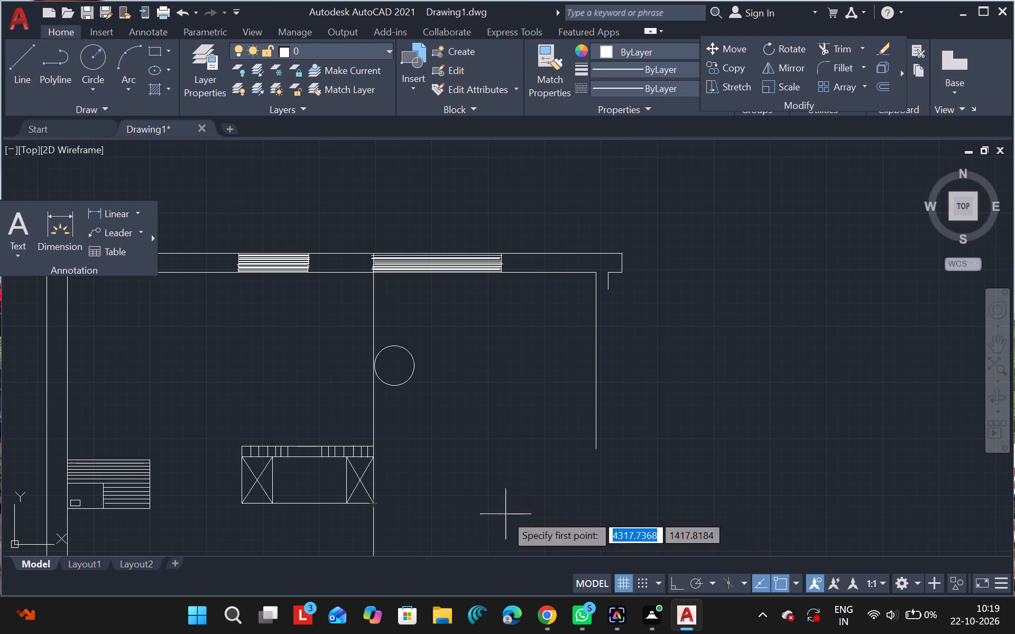
left_click(596, 505)
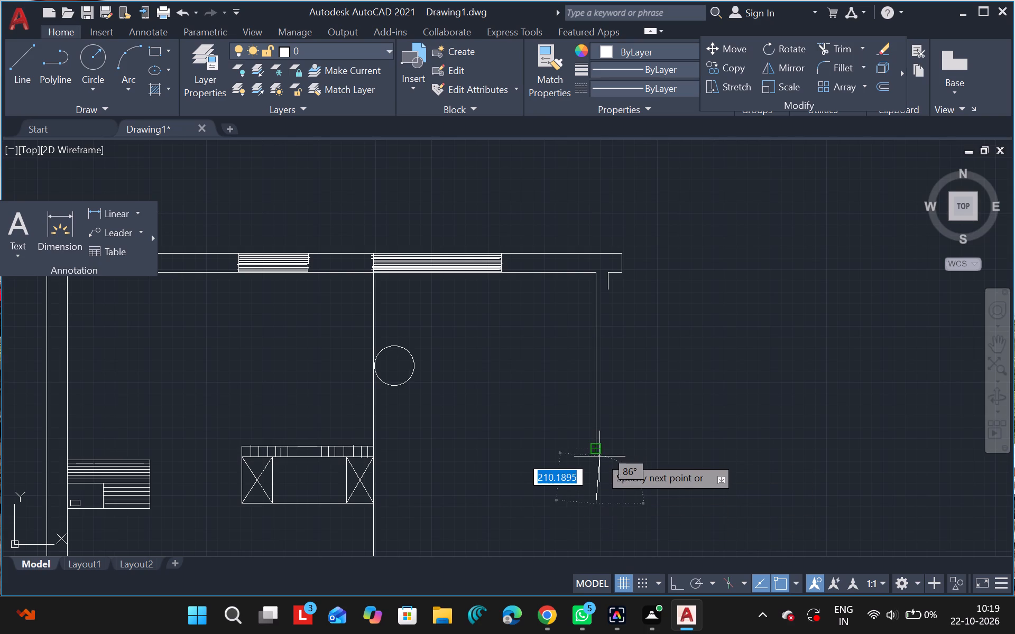
left_click(597, 451)
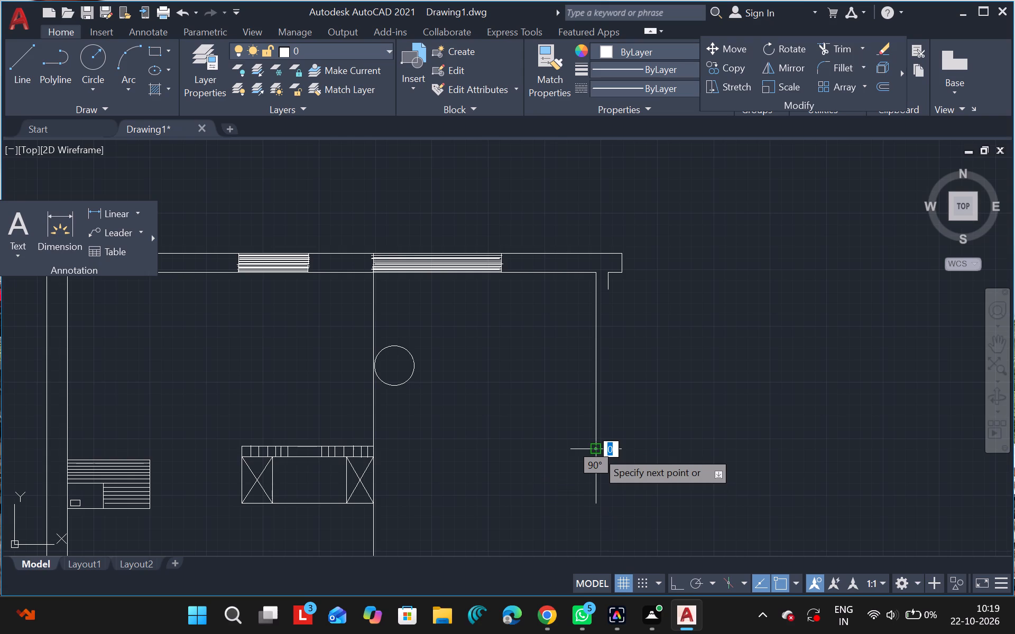
key("Escape")
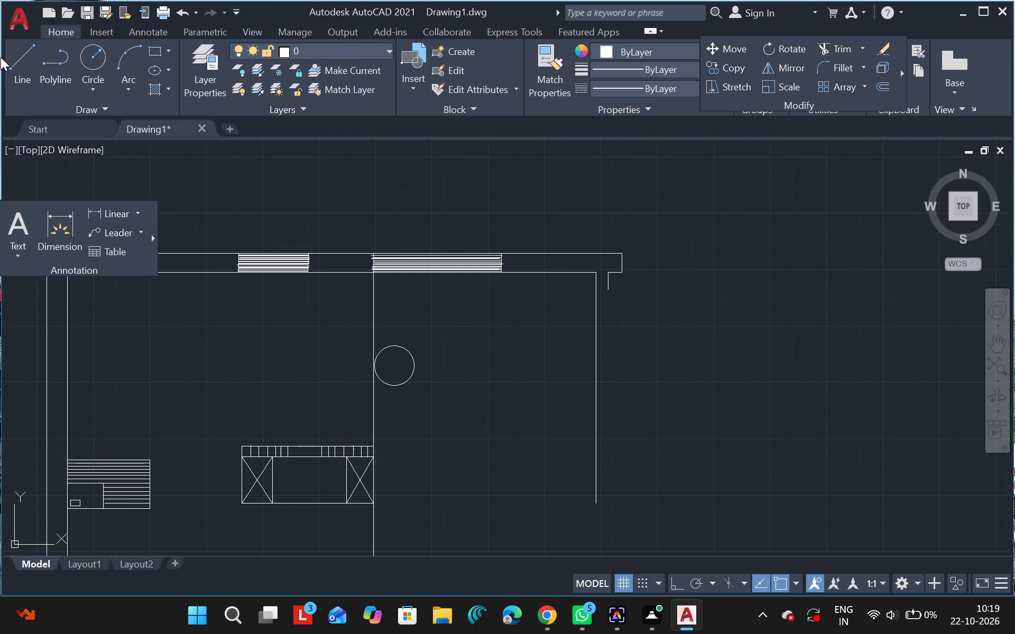
Draw a parallel vertical line down from the notch's right line, ending level with the left wall line's lower end.
left_click(20, 67)
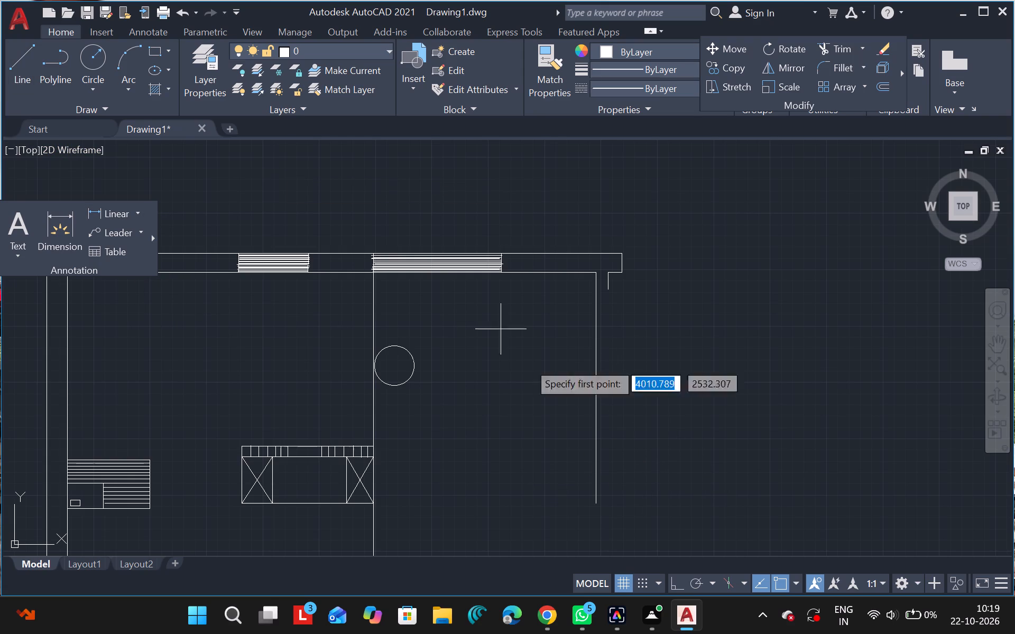
left_click_drag(610, 283, 624, 411)
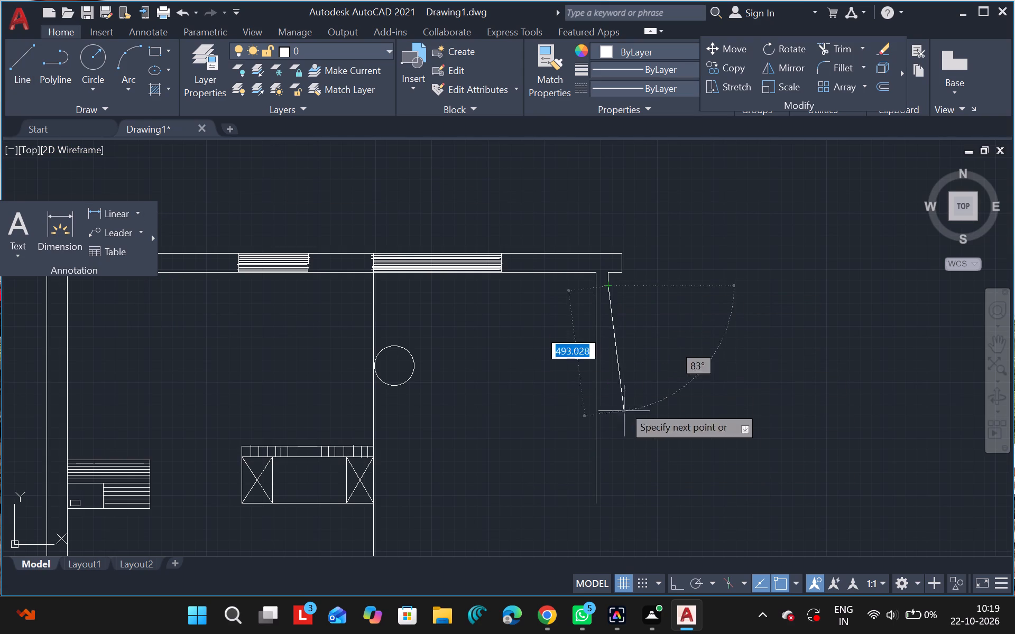
left_click_drag(624, 411, 628, 431)
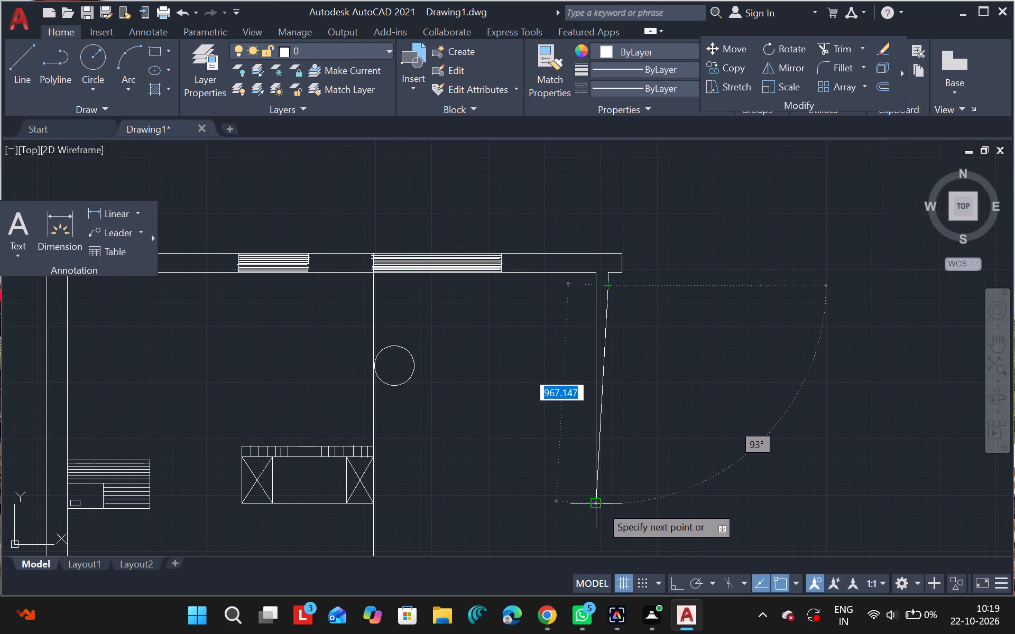
left_click(610, 506)
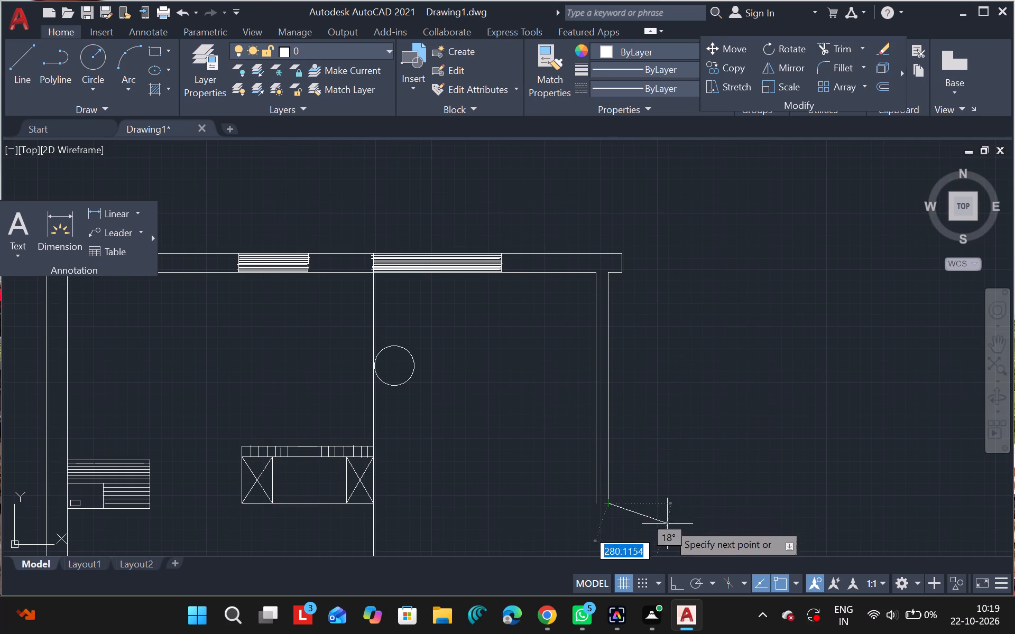
key("Escape")
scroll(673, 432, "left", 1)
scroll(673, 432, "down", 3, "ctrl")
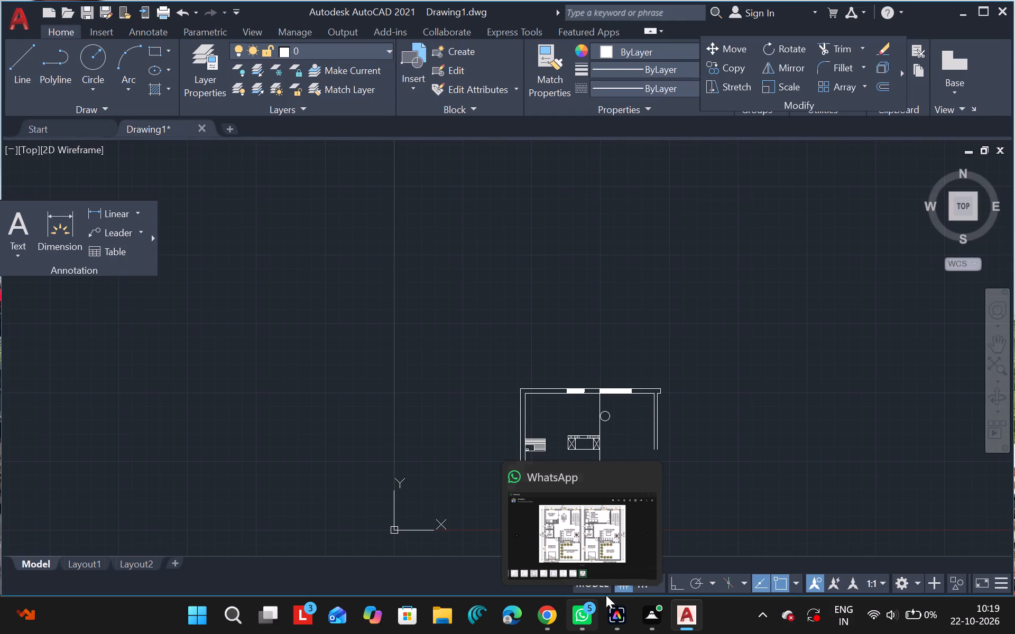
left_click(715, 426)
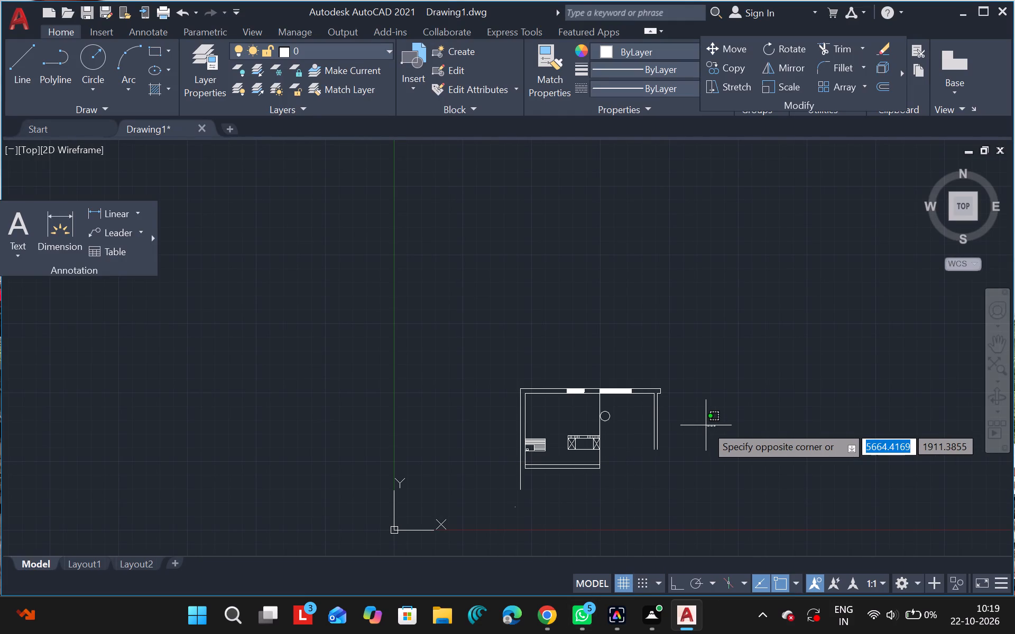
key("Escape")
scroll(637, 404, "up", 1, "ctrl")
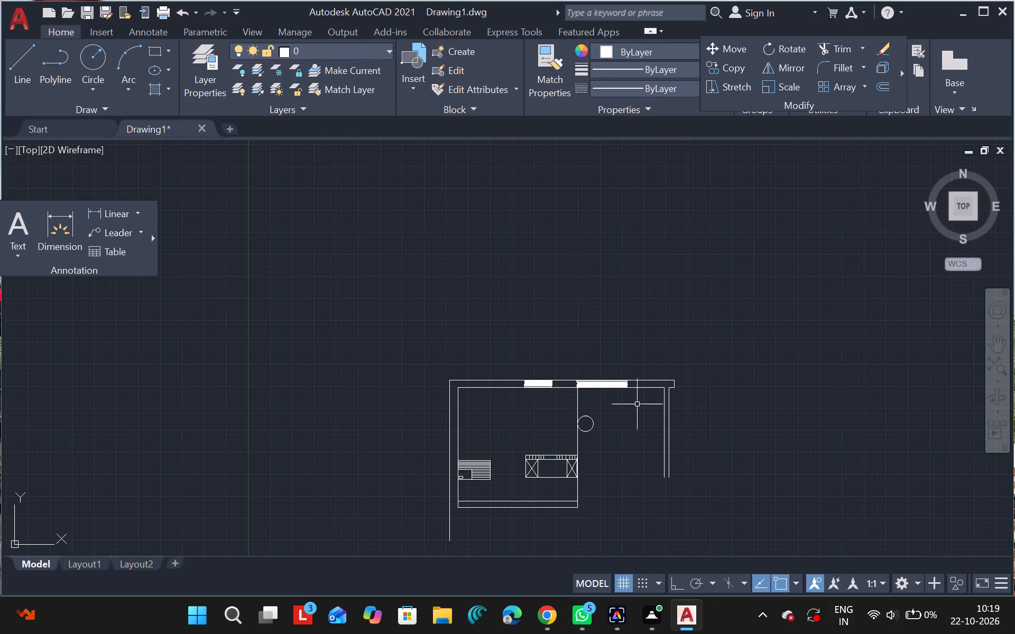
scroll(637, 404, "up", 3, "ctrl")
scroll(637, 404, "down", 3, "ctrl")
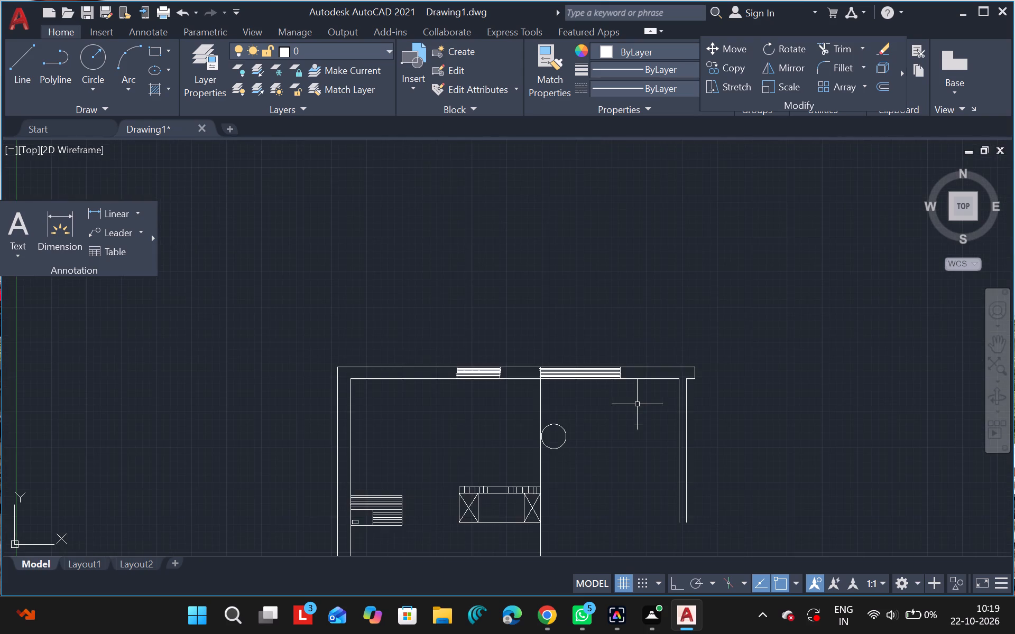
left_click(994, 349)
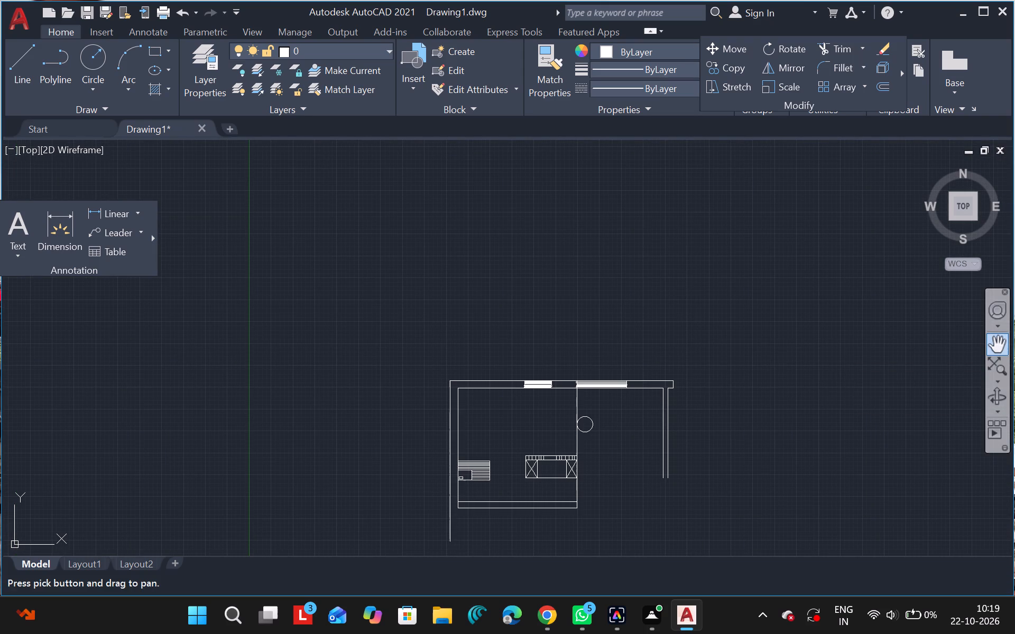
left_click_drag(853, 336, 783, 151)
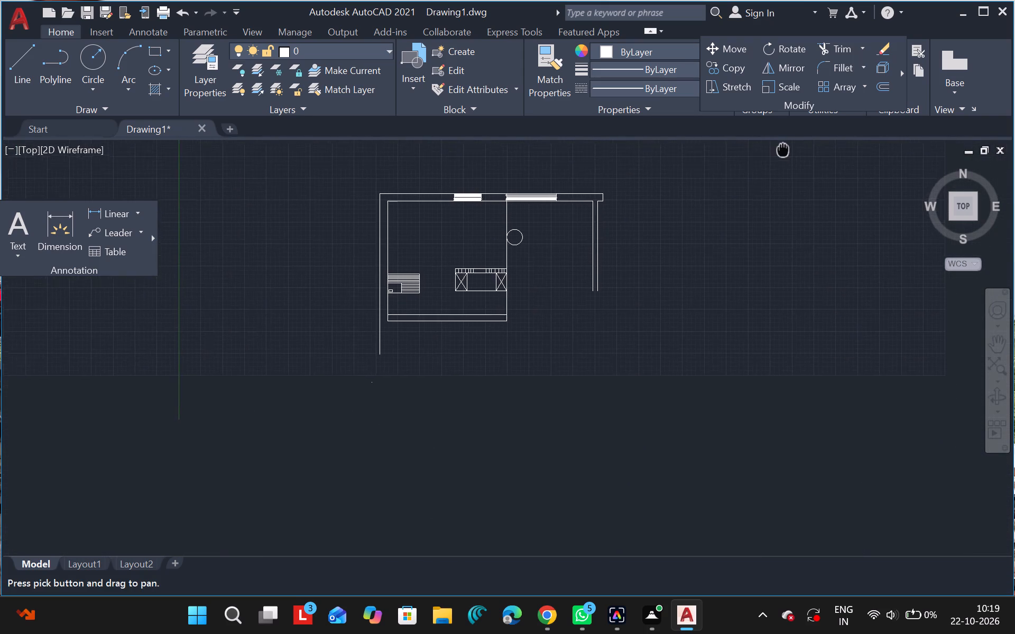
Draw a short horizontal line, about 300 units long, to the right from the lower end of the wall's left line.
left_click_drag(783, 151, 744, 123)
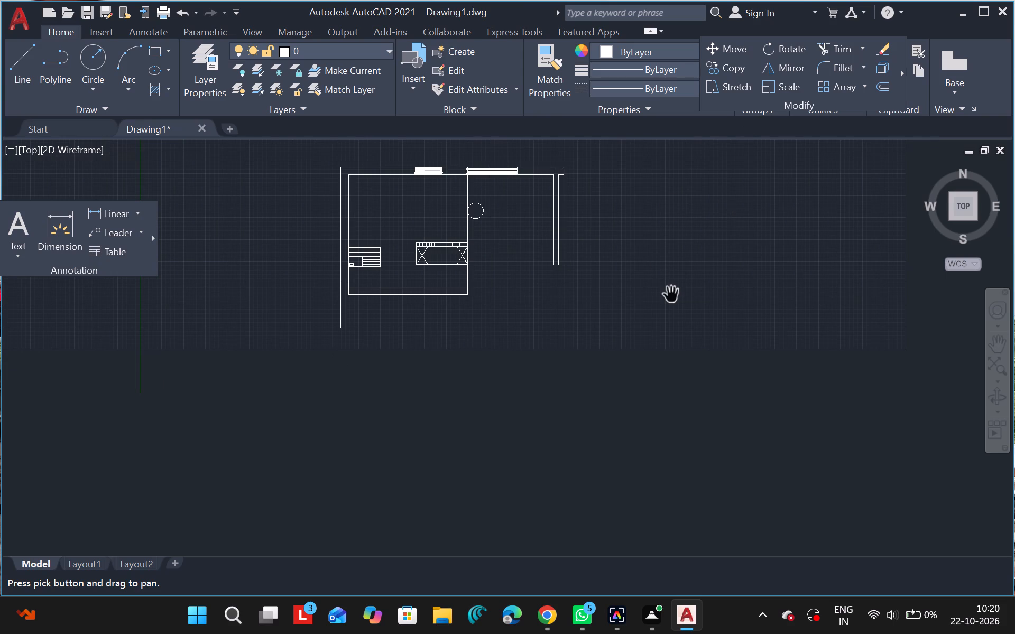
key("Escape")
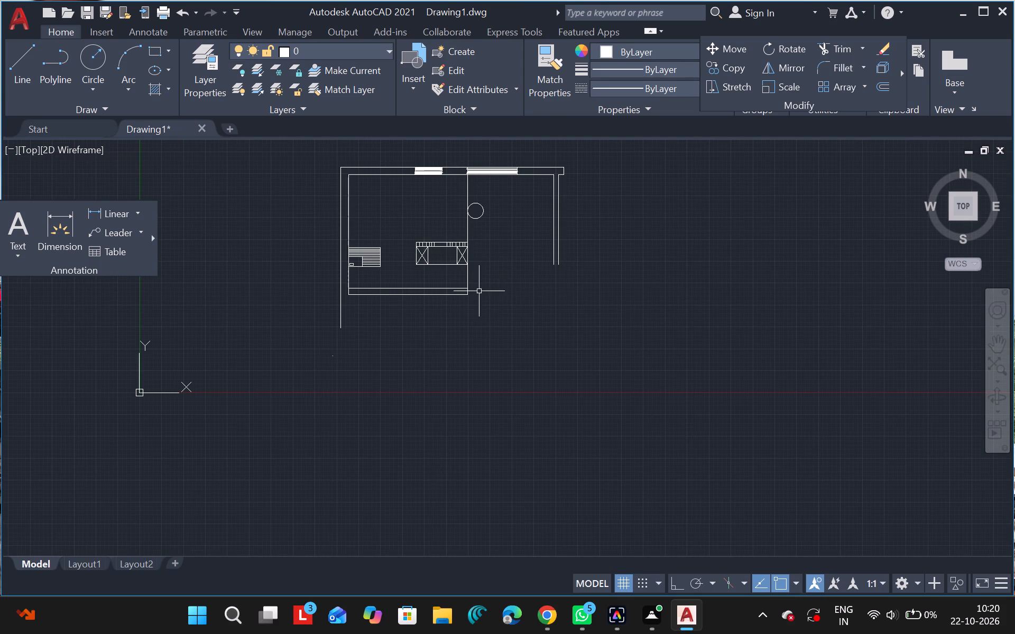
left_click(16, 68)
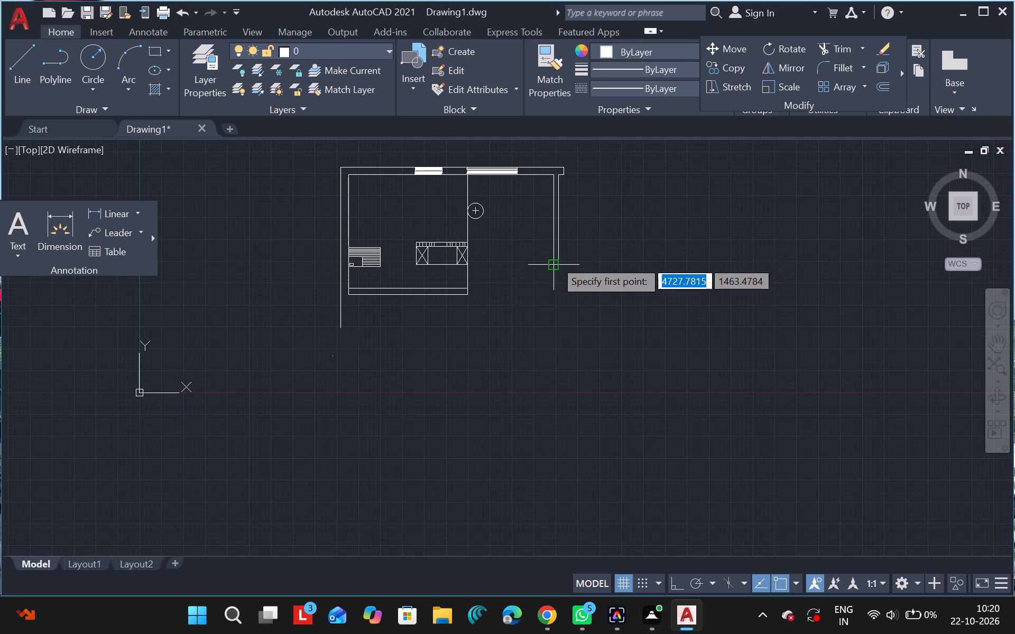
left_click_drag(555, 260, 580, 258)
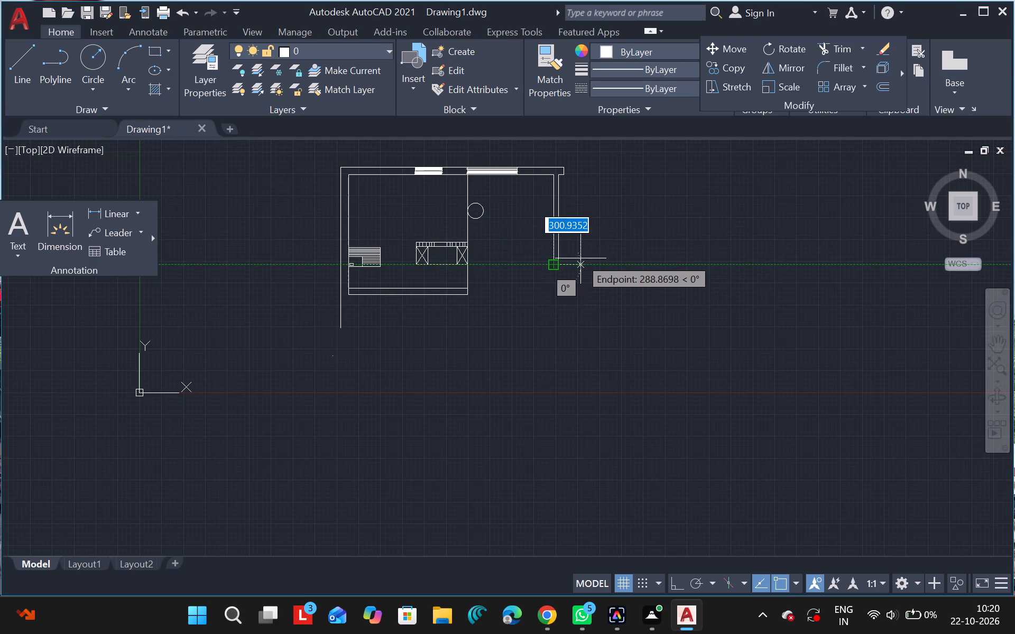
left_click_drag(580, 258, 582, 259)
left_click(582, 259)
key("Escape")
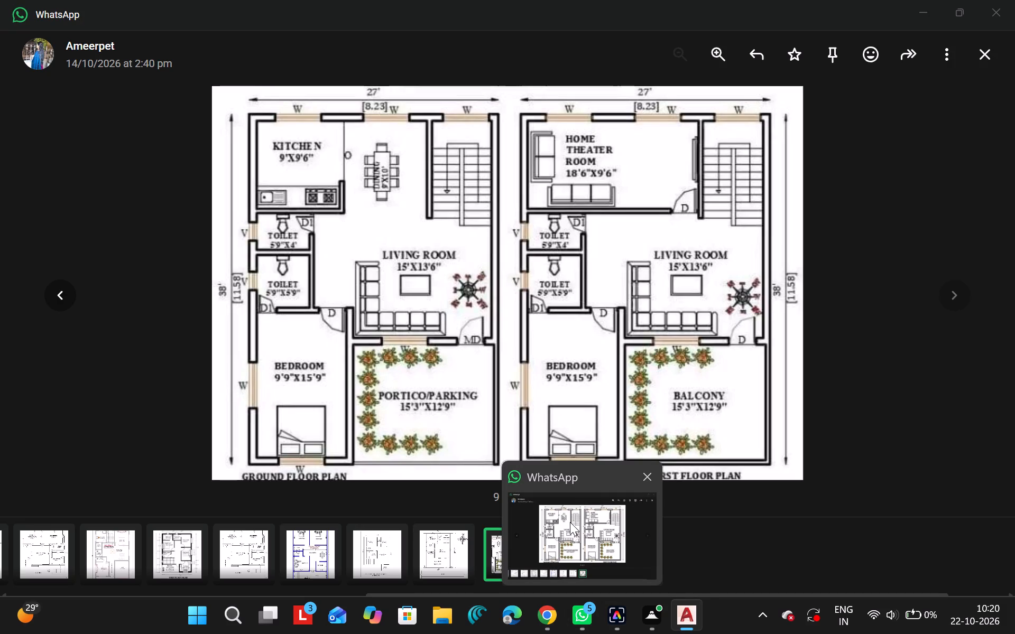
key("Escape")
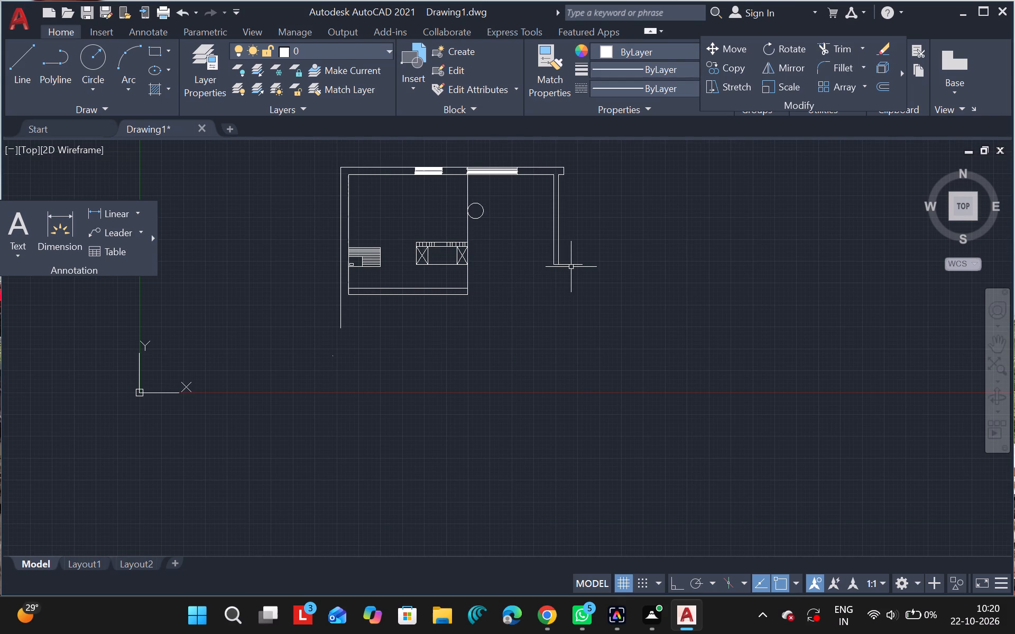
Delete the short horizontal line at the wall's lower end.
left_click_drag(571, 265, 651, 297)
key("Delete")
Extend the wall's left line straight down about 341 units to the level of the kitchen's bottom edge.
left_click(27, 64)
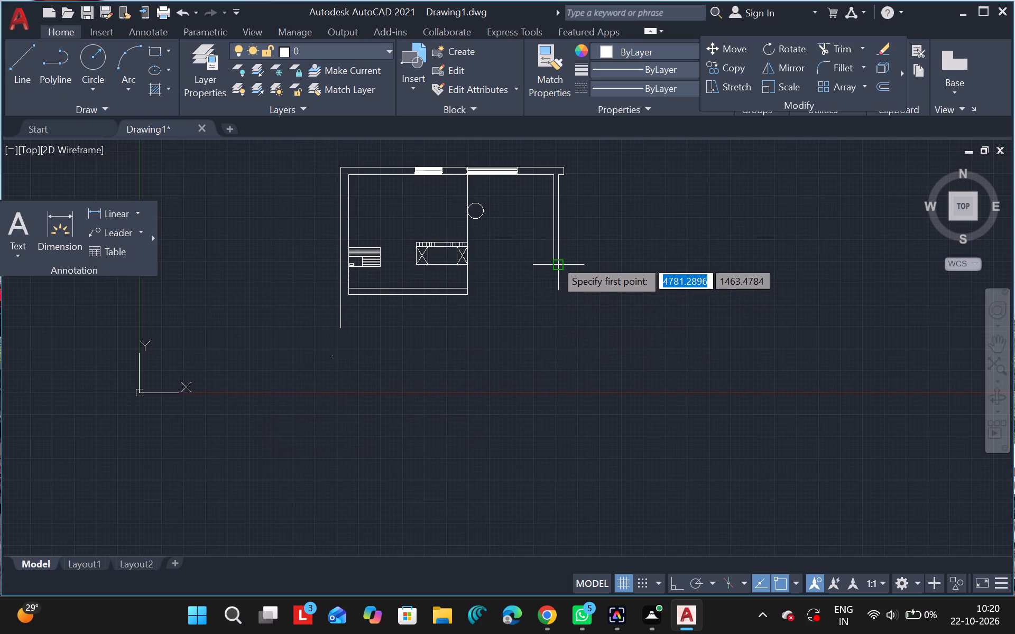
left_click_drag(551, 262, 550, 278)
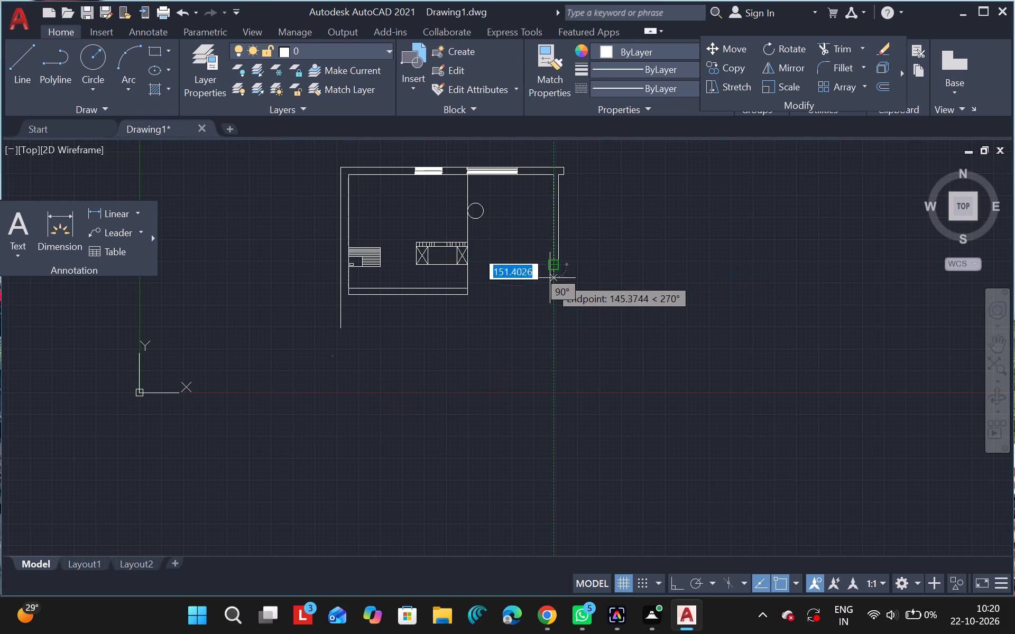
left_click_drag(550, 278, 541, 303)
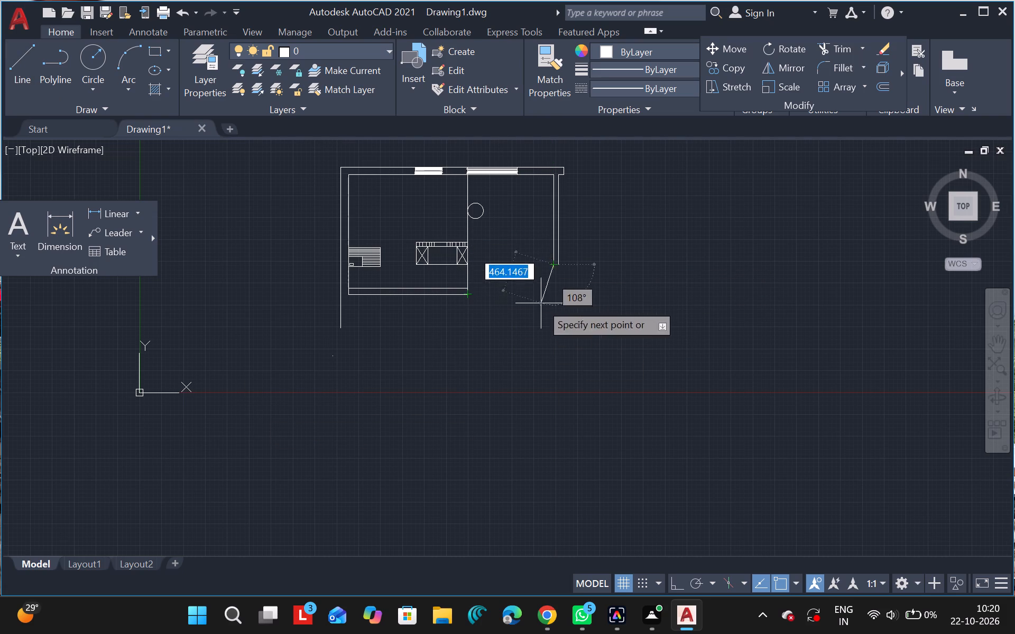
left_click_drag(541, 303, 556, 303)
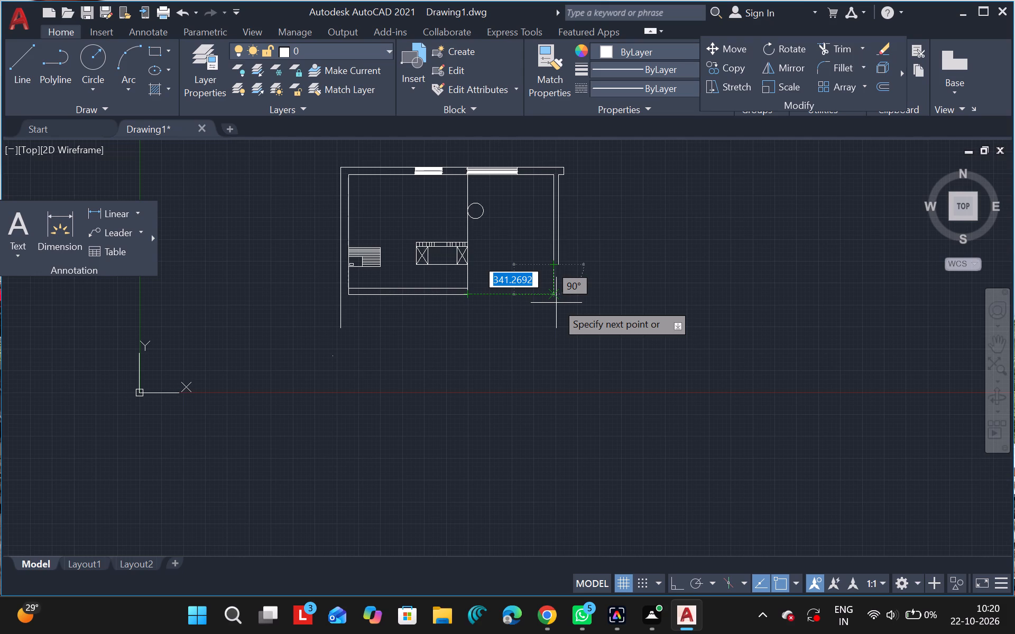
left_click_drag(556, 303, 554, 297)
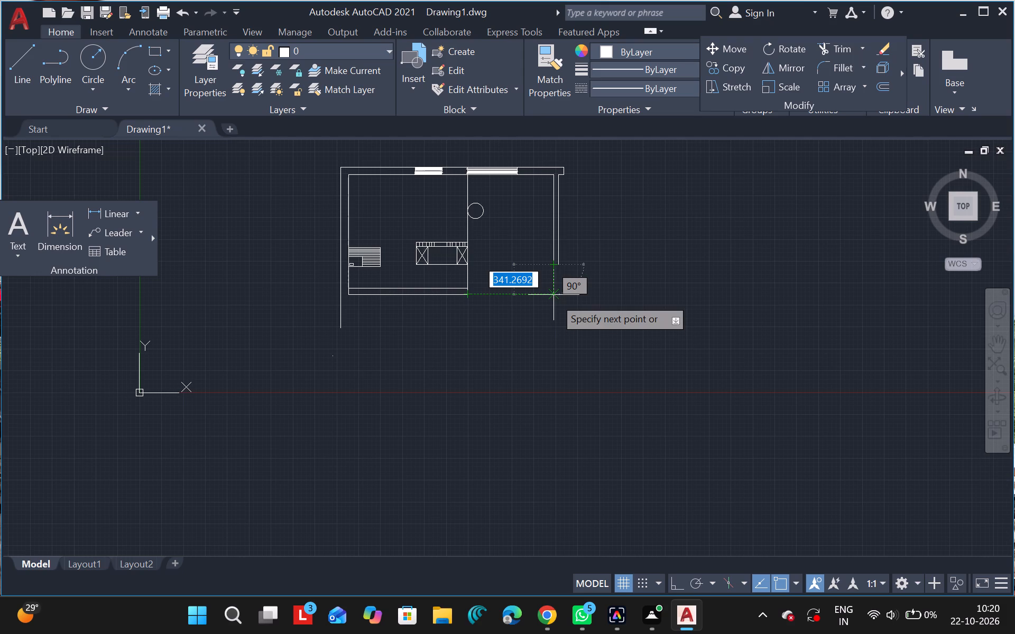
left_click(554, 297)
key("Escape")
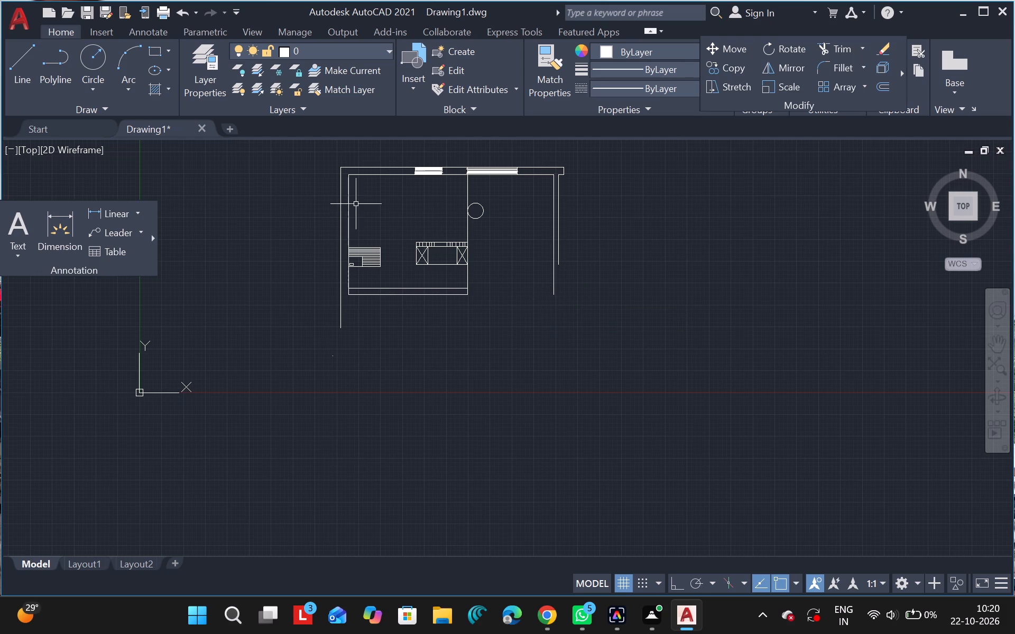
Extend the wall's right line straight down to the same level as the left line's new lower end.
left_click(12, 68)
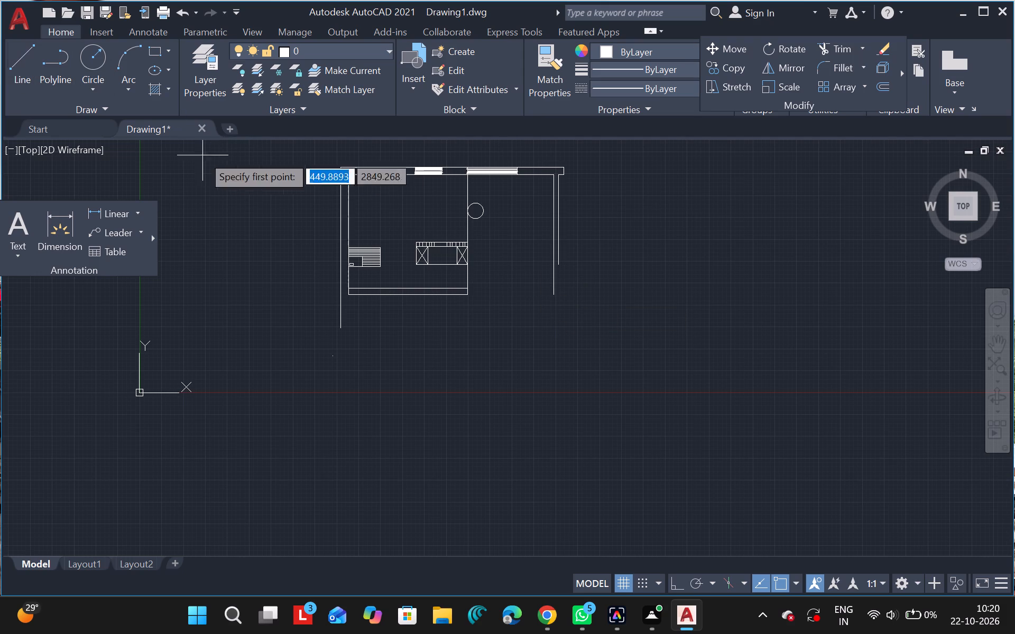
left_click_drag(557, 267, 557, 276)
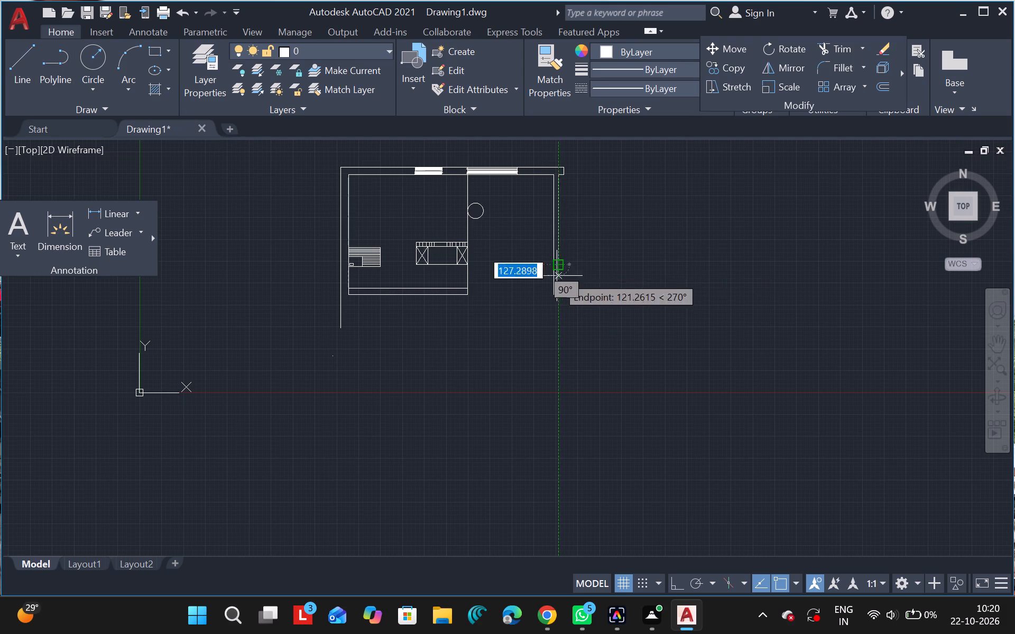
left_click_drag(557, 276, 555, 293)
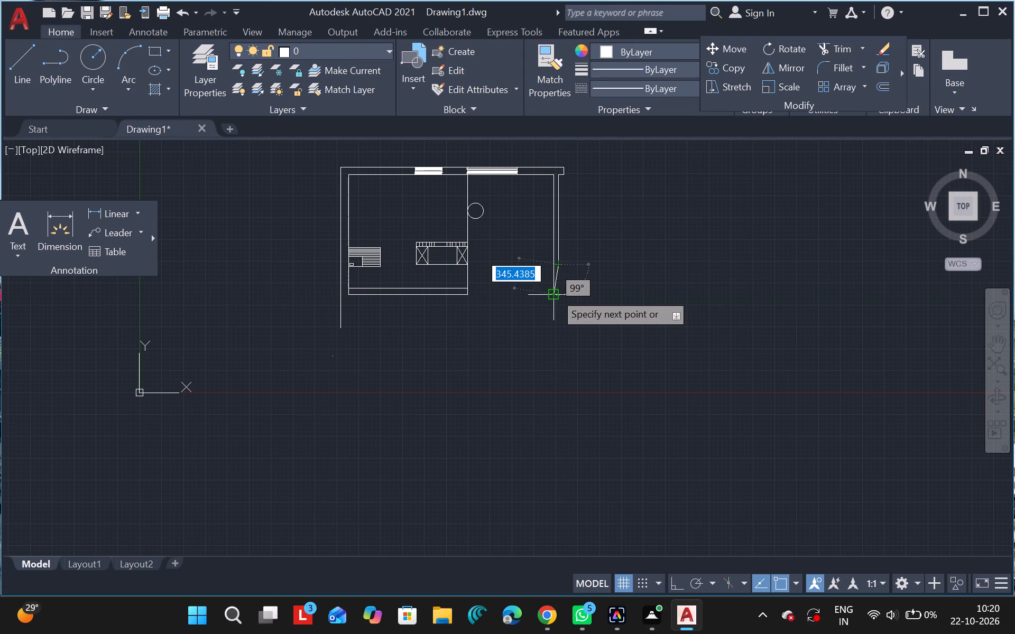
left_click_drag(555, 293, 558, 293)
left_click(558, 293)
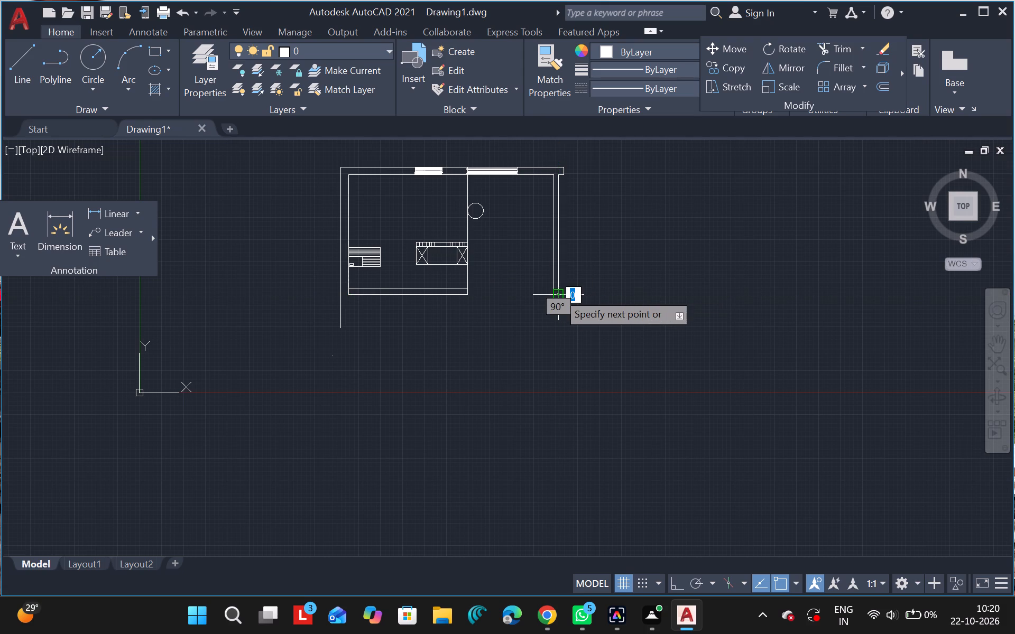
key("Escape")
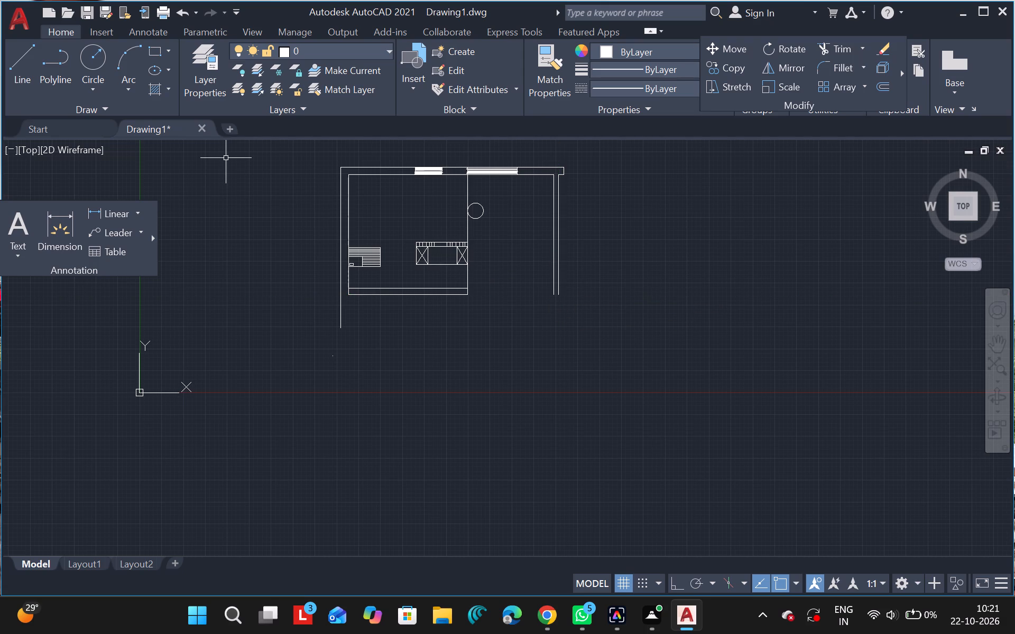
Close the wall's lower end with a horizontal line and trim off the part overhanging to the right.
left_click(30, 78)
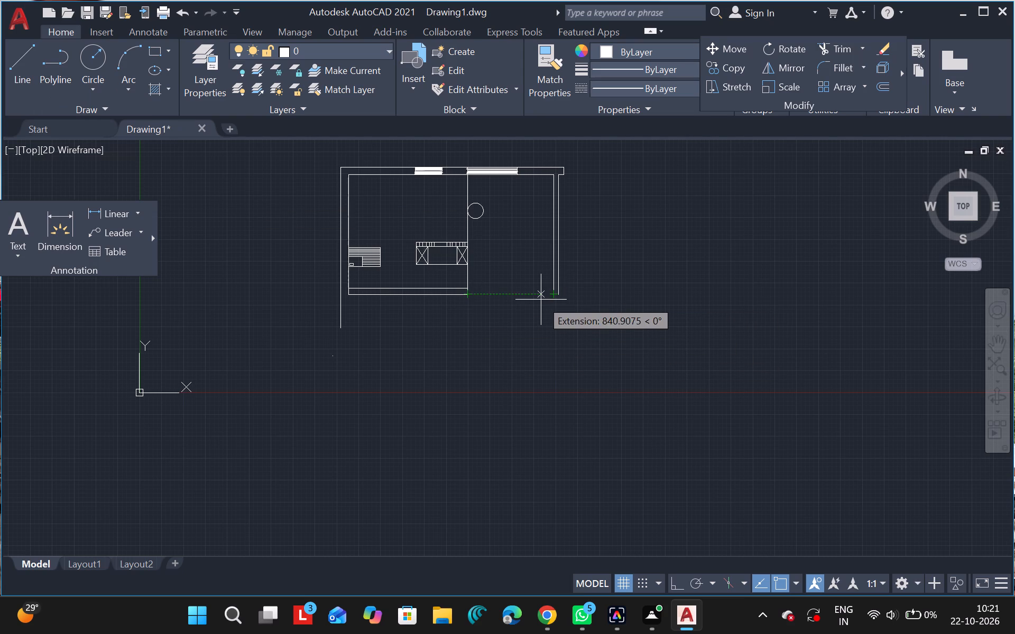
left_click_drag(552, 300, 591, 299)
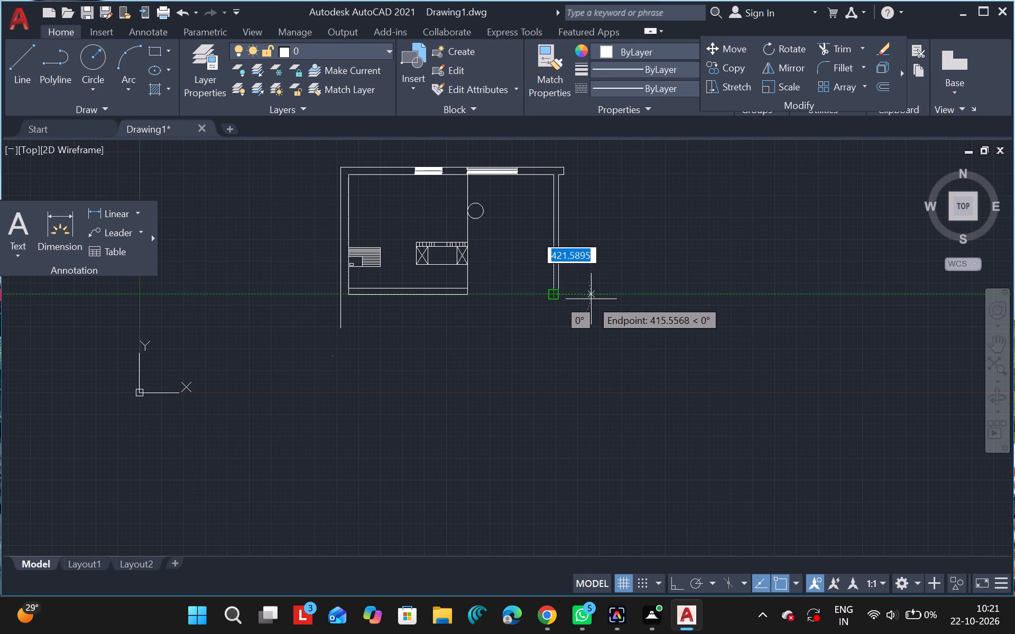
left_click_drag(591, 299, 596, 299)
left_click(596, 299)
key("Escape")
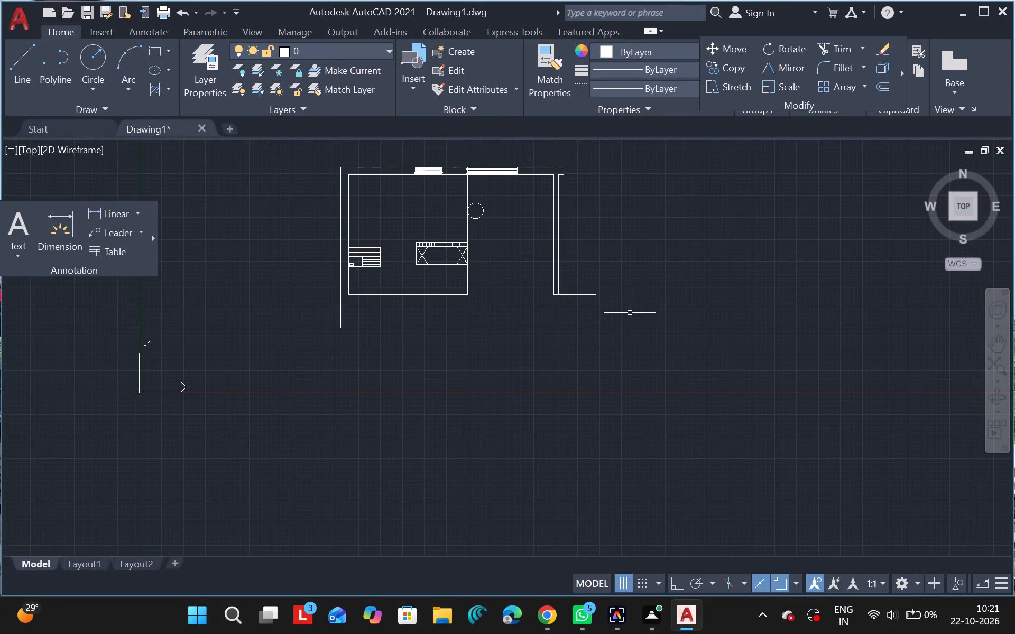
type("tr")
left_click_drag(701, 356, 589, 286)
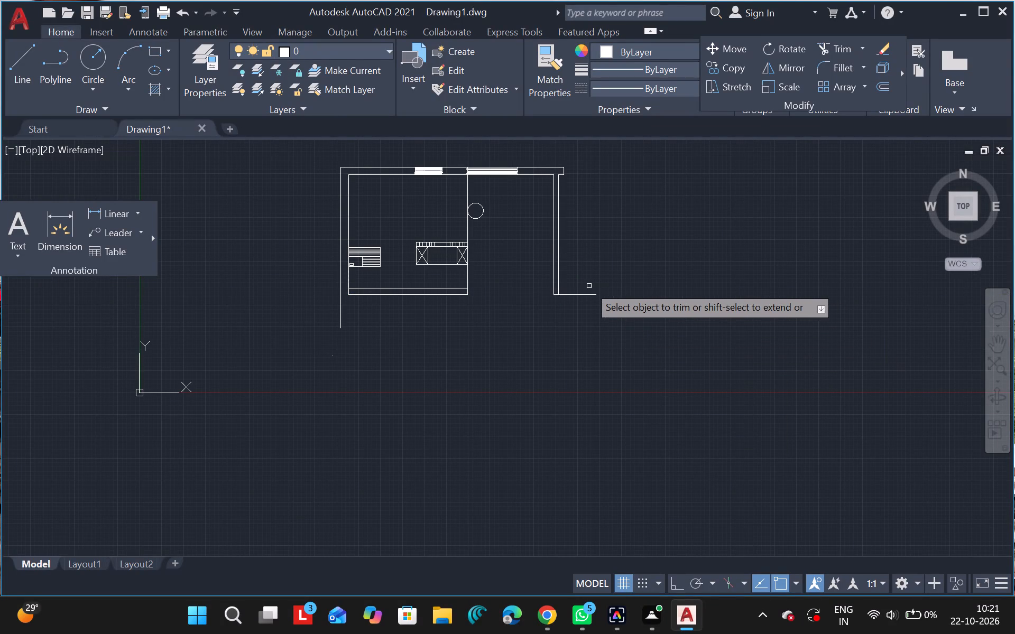
left_click_drag(589, 286, 591, 293)
left_click(591, 293)
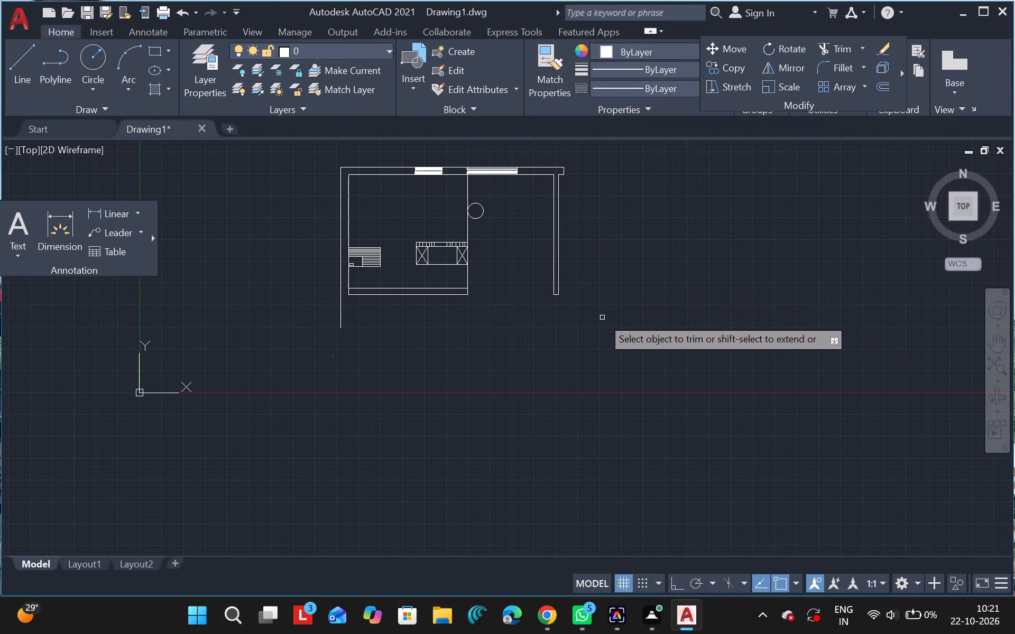
key("Escape")
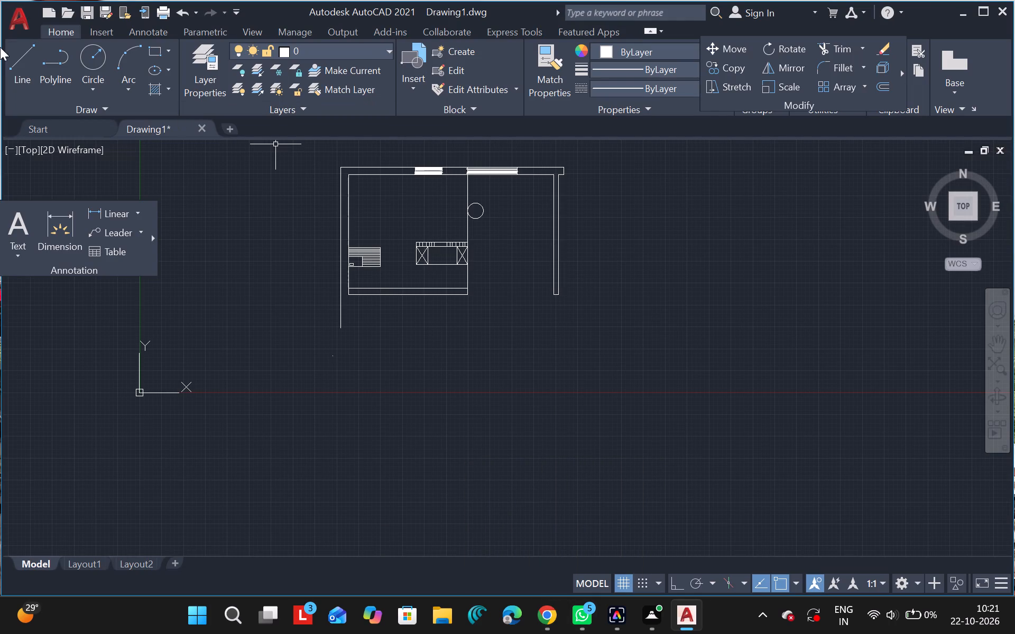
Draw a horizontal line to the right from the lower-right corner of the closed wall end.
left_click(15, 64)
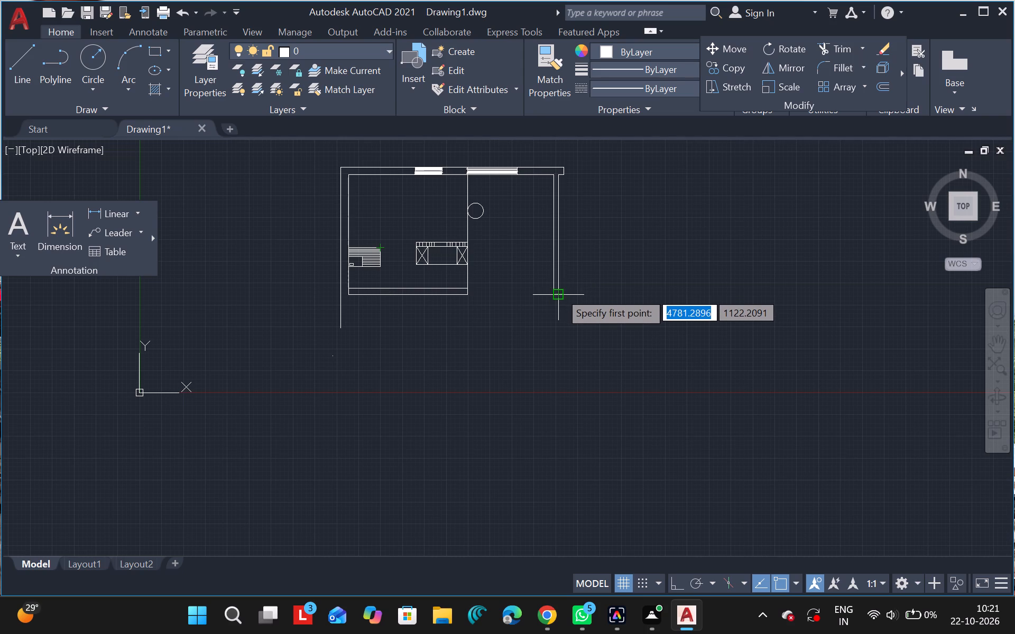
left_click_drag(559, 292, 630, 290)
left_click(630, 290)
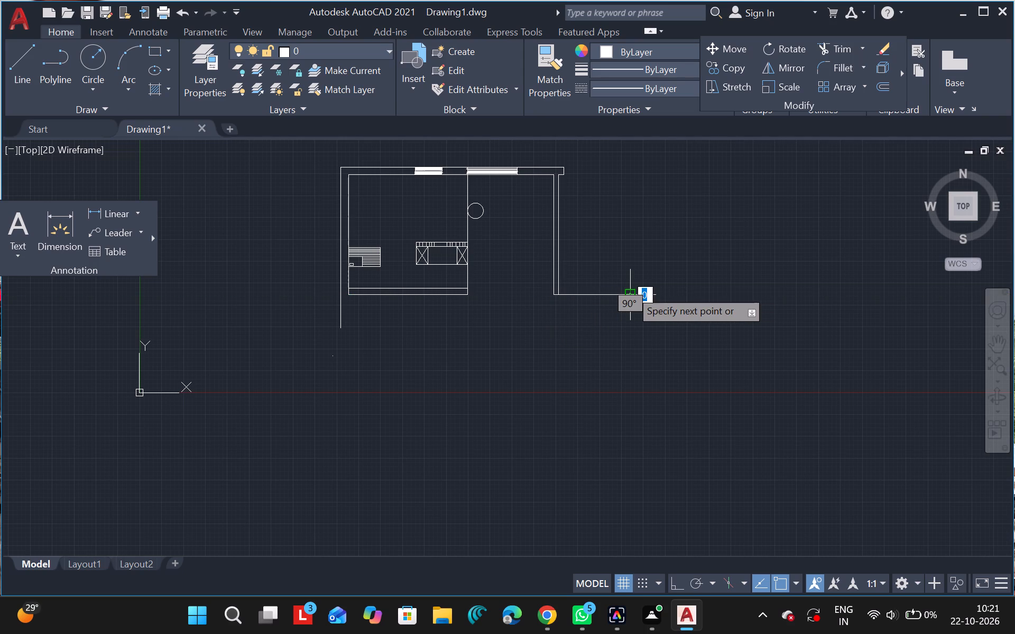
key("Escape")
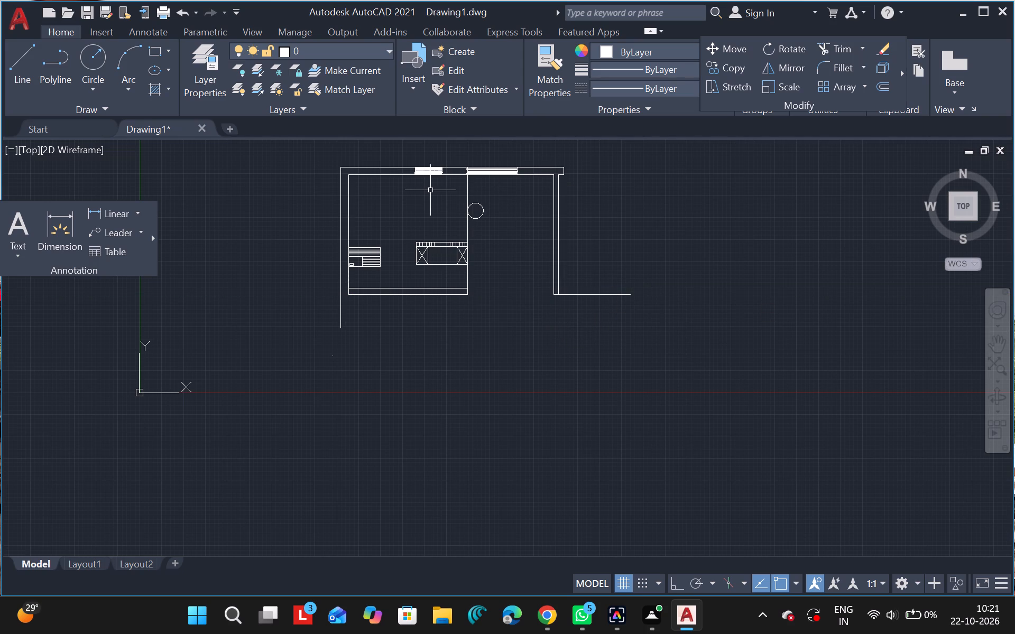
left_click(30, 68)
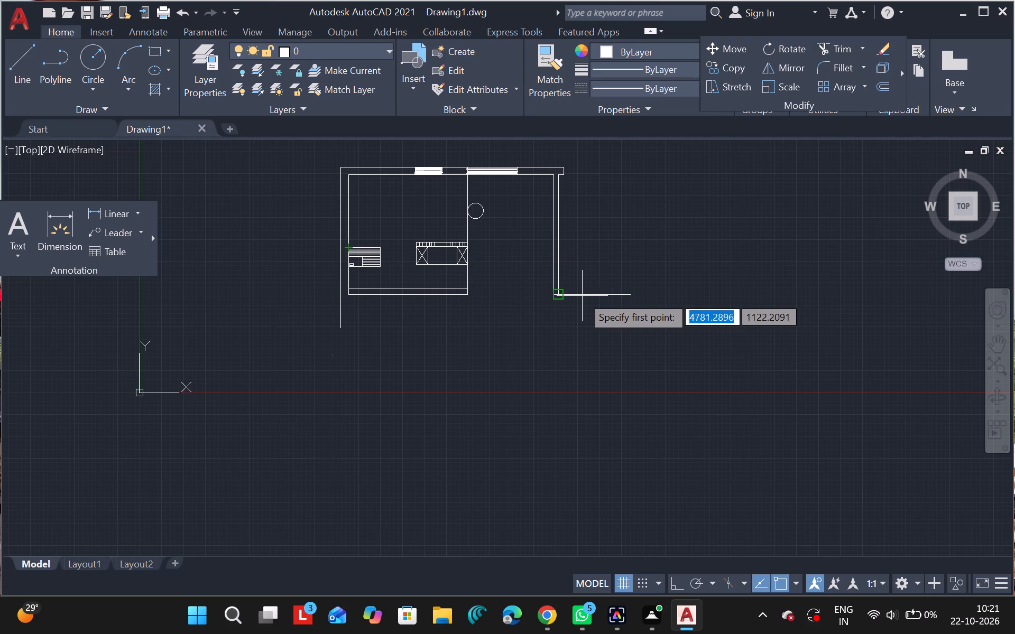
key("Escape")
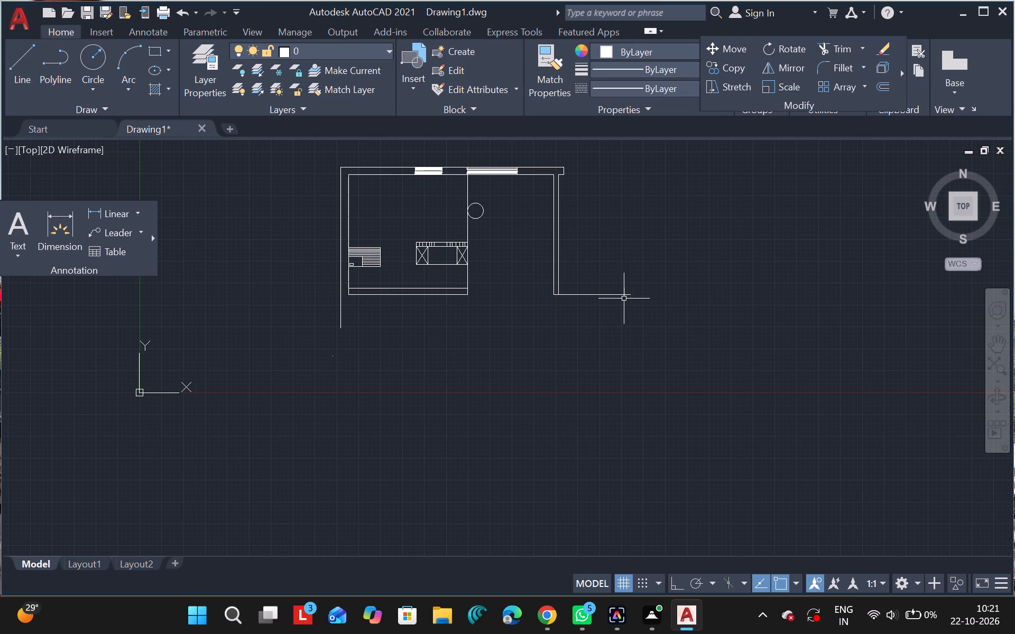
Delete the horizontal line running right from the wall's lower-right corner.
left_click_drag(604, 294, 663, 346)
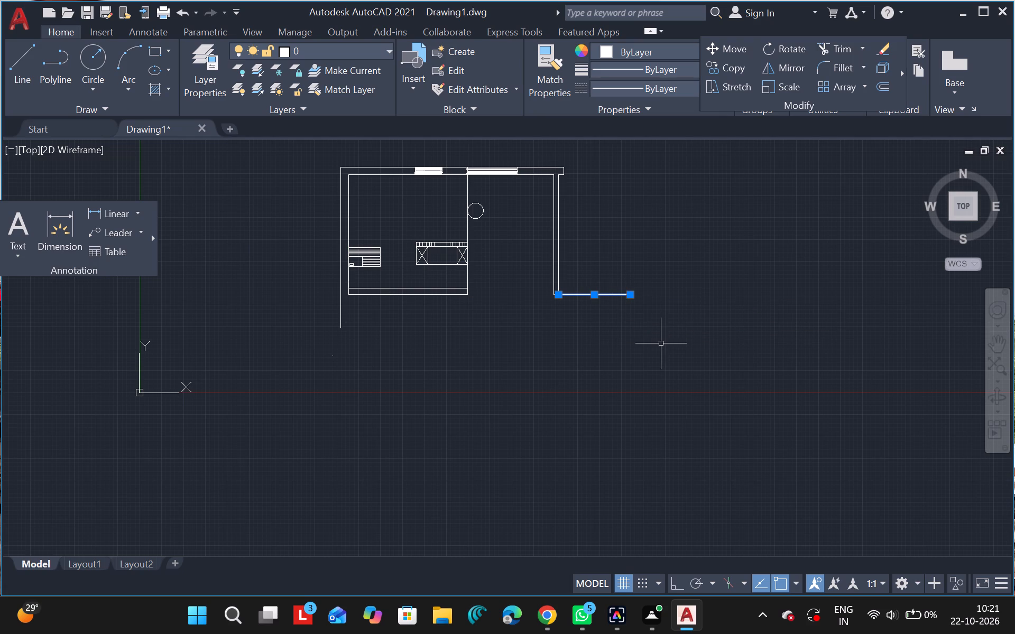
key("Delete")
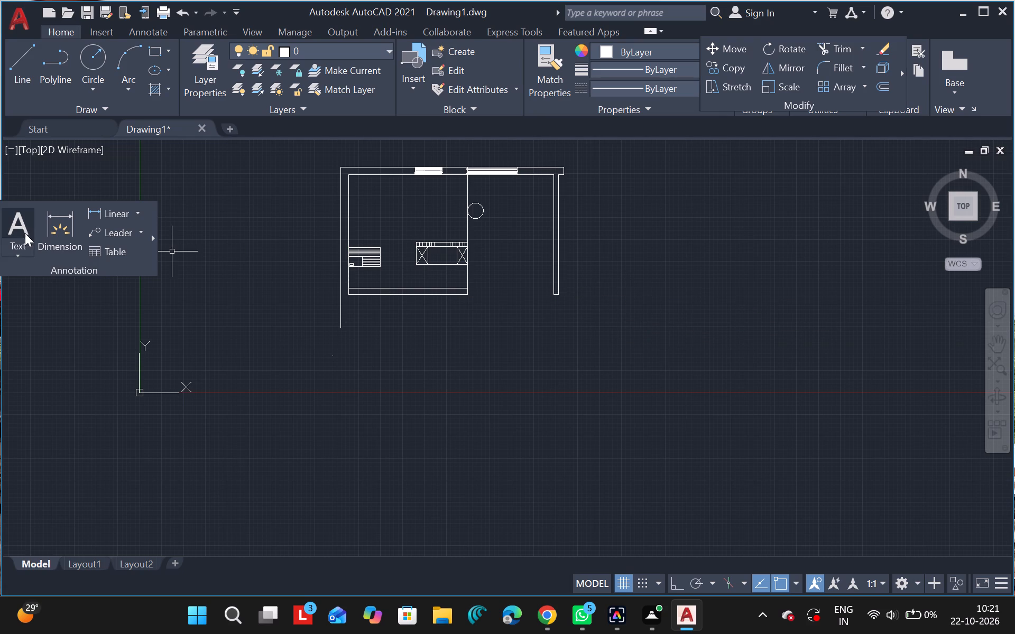
Draw a horizontal line about 1762 long to the right from the lower-right corner of the double-lined wall.
left_click_drag(23, 54, 134, 231)
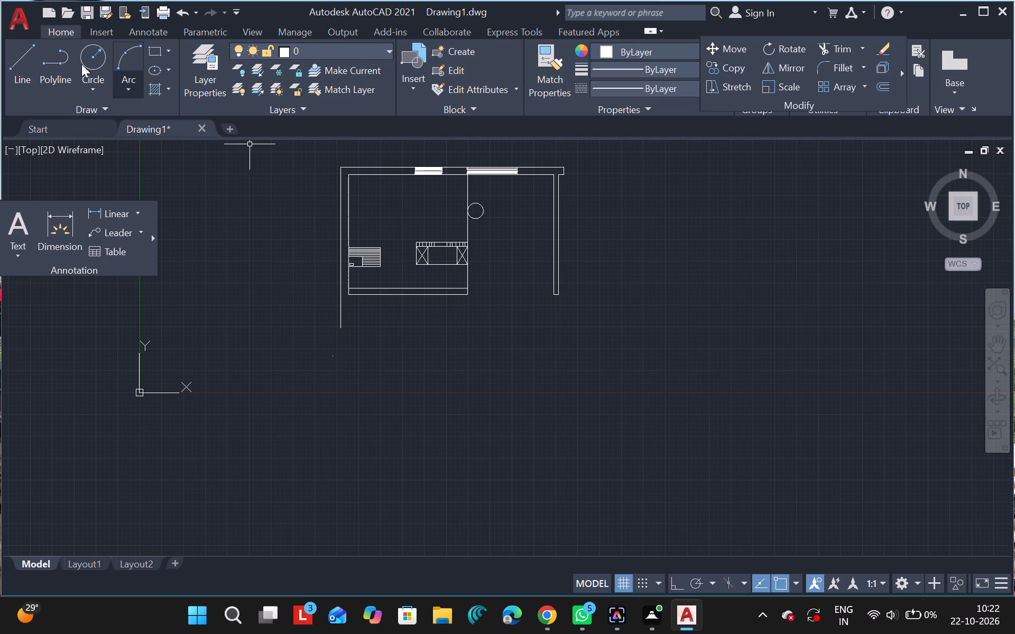
left_click(24, 66)
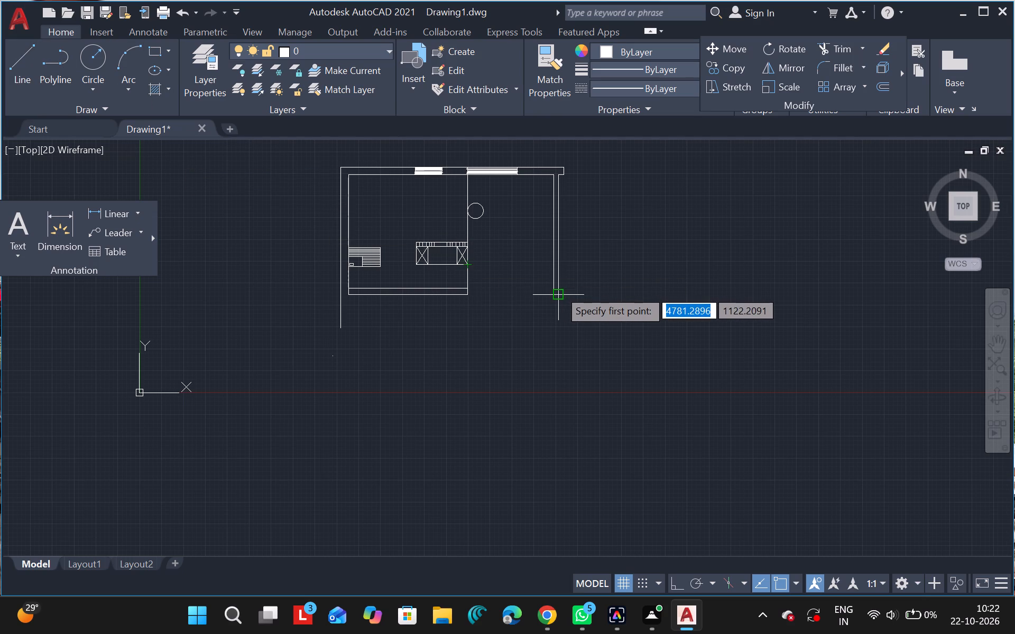
left_click_drag(559, 290, 639, 284)
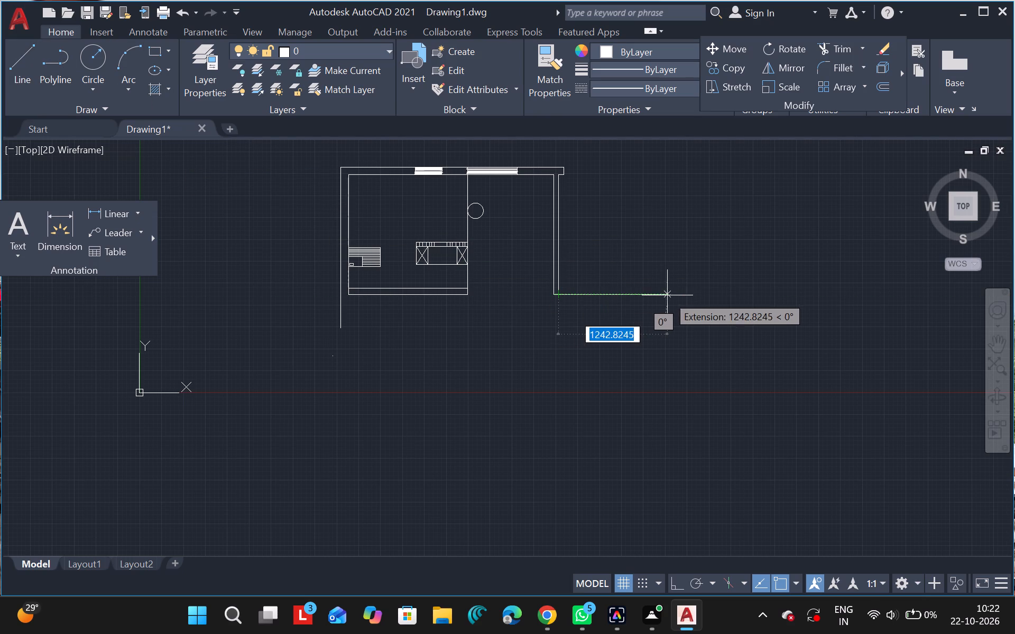
left_click(713, 296)
key("Escape")
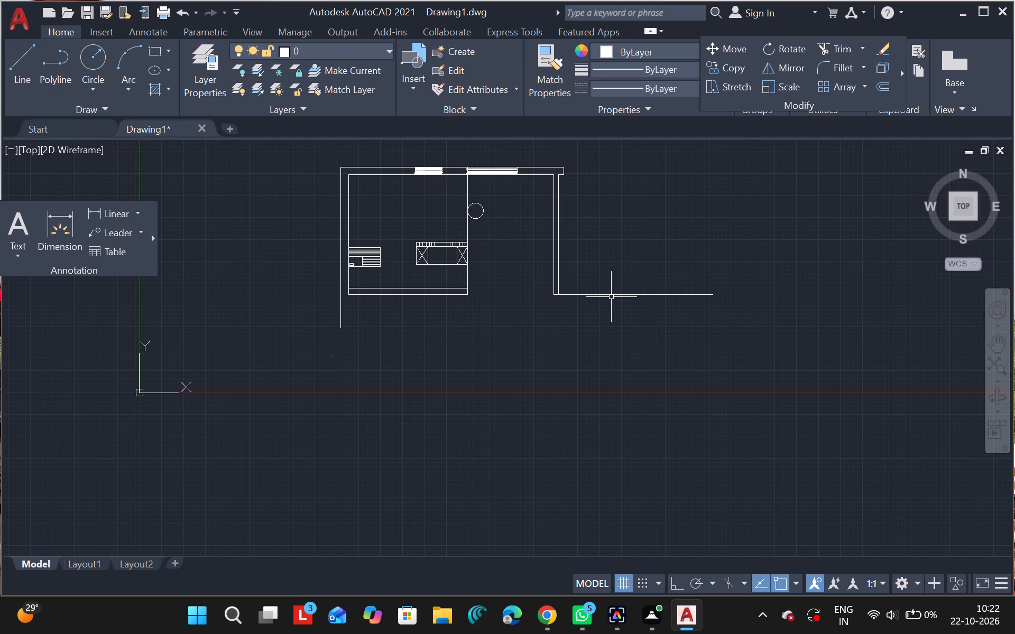
Copy the horizontal line upward repeatedly at close, roughly even spacing as stair treads, with the highest copy about 1350 above the original.
left_click_drag(613, 295, 651, 351)
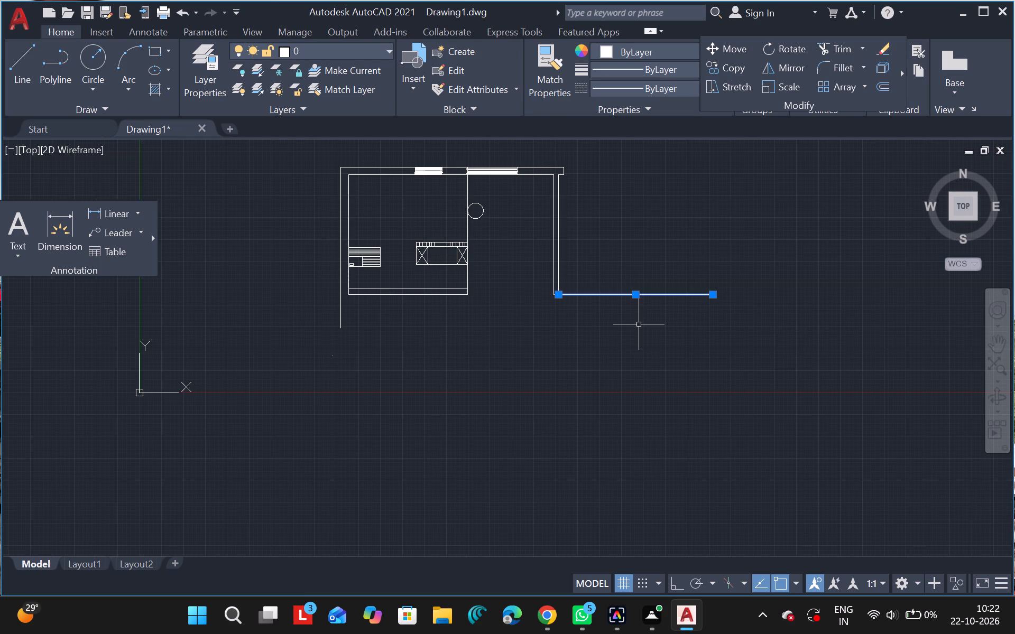
type("cop")
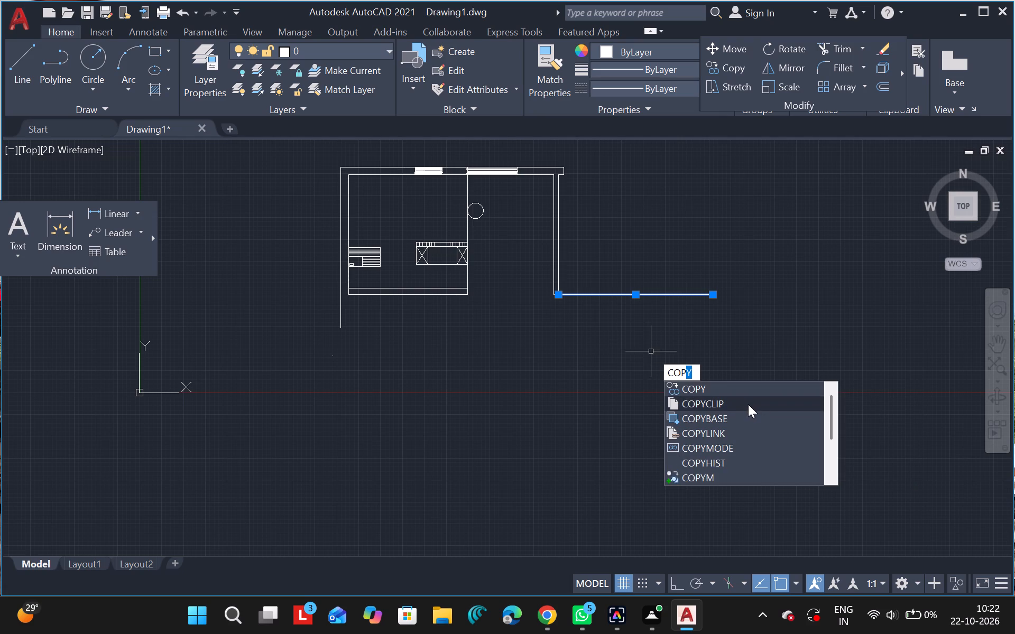
left_click(739, 393)
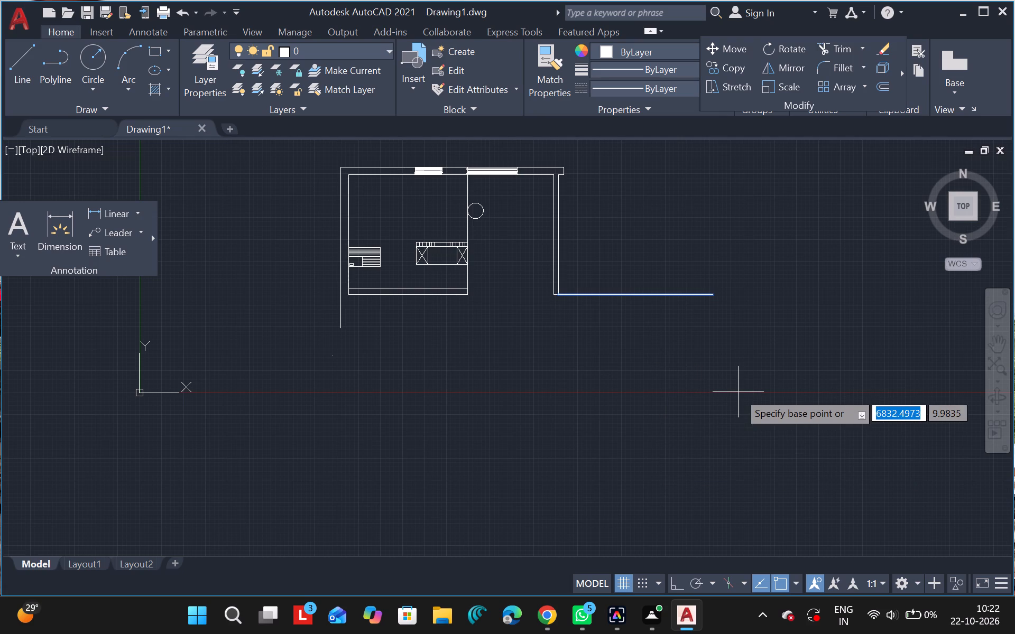
left_click_drag(738, 392, 738, 383)
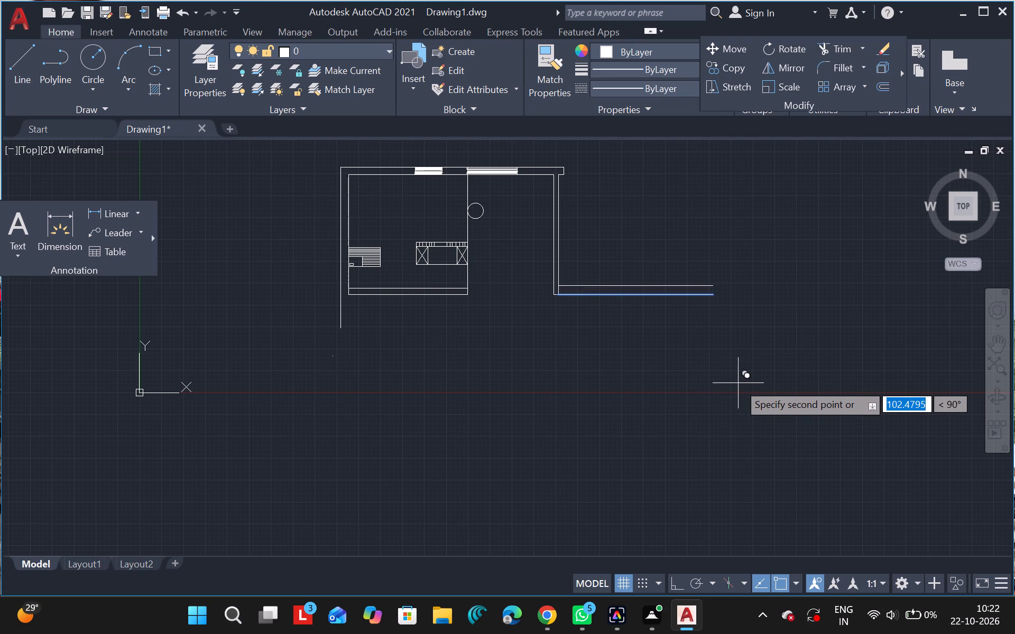
left_click_drag(738, 383, 737, 383)
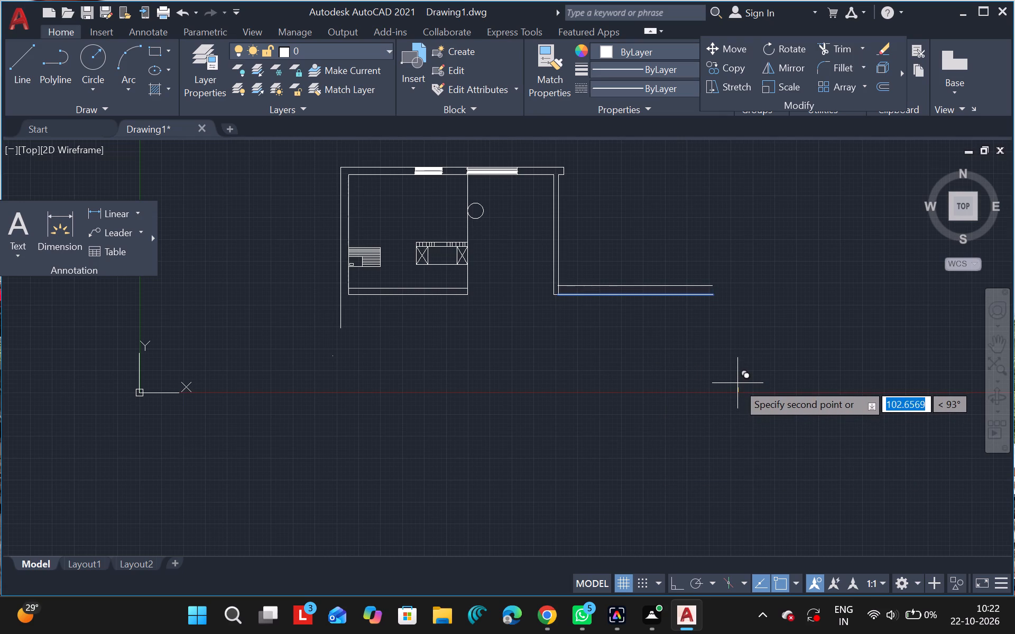
left_click_drag(737, 383, 737, 383)
left_click_drag(737, 383, 737, 374)
left_click_drag(737, 374, 737, 363)
left_click_drag(737, 363, 737, 354)
left_click_drag(737, 354, 737, 339)
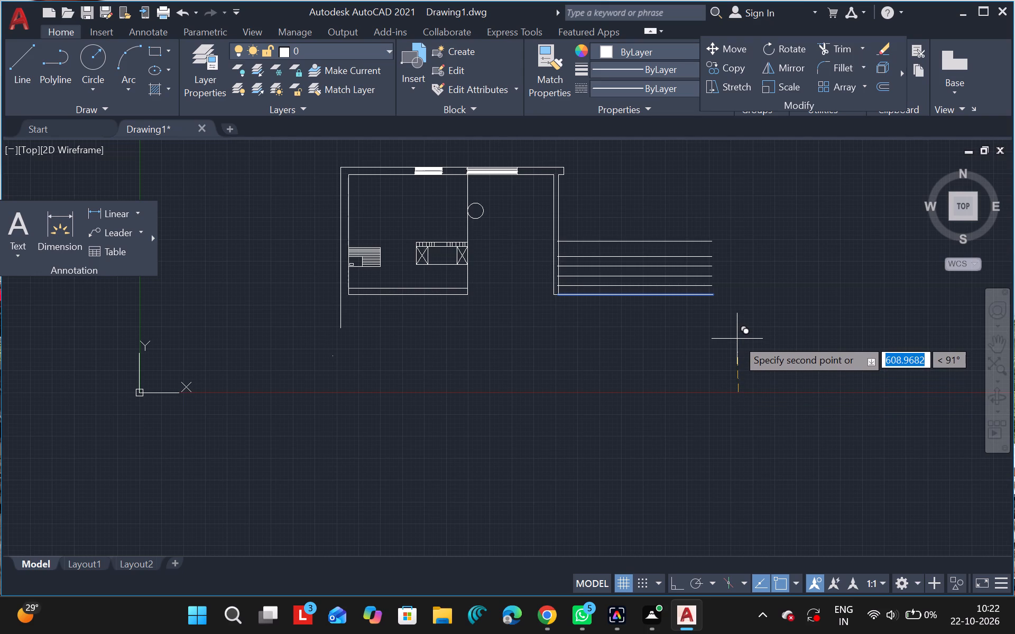
left_click_drag(737, 339, 737, 344)
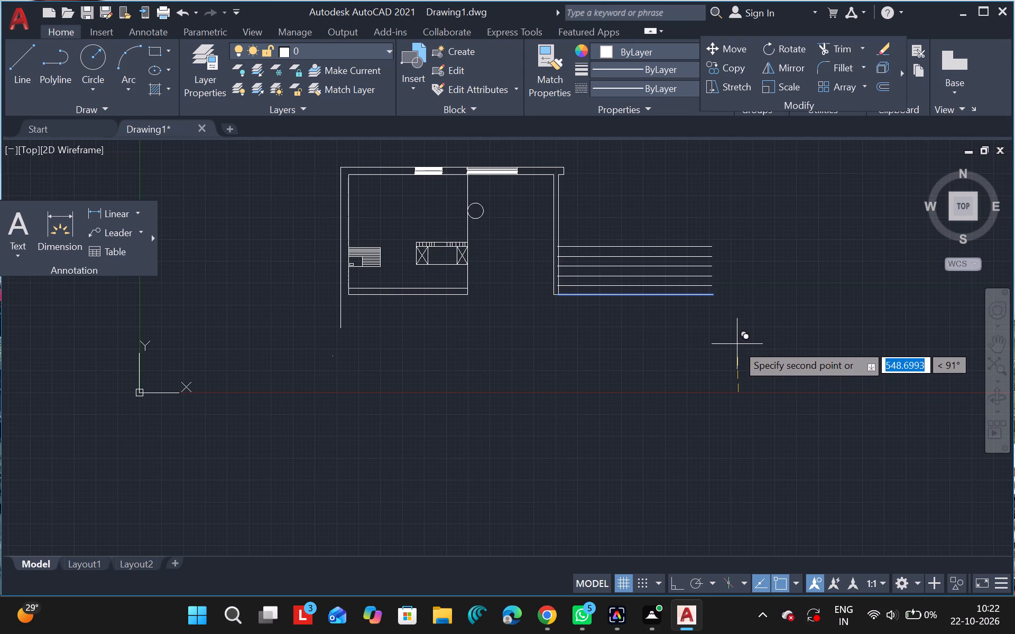
left_click_drag(737, 344, 737, 346)
left_click_drag(737, 346, 737, 338)
left_click_drag(737, 338, 737, 329)
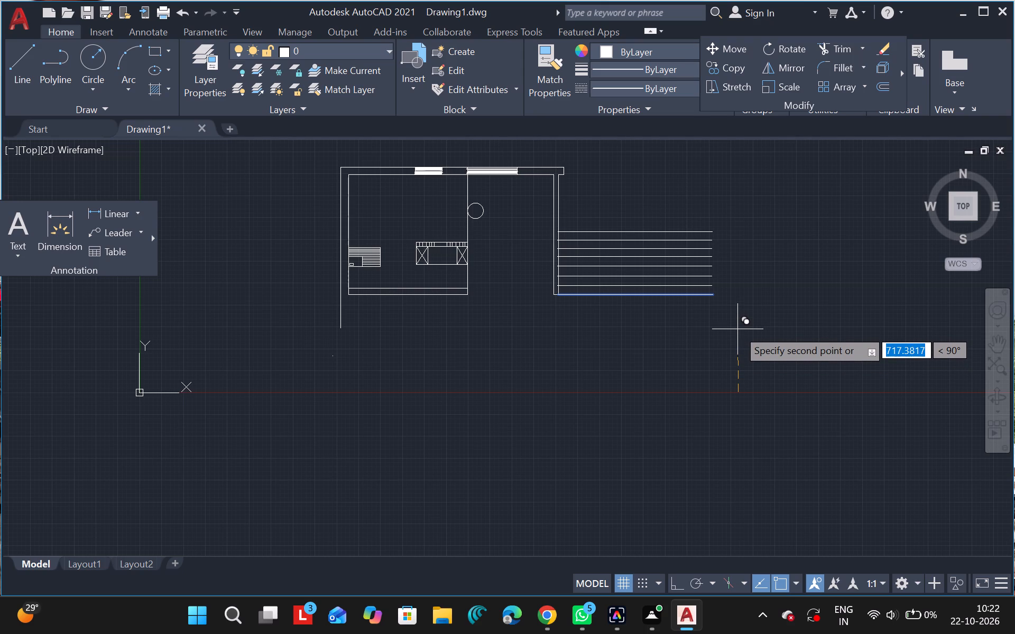
left_click_drag(737, 329, 737, 330)
left_click_drag(737, 330, 736, 322)
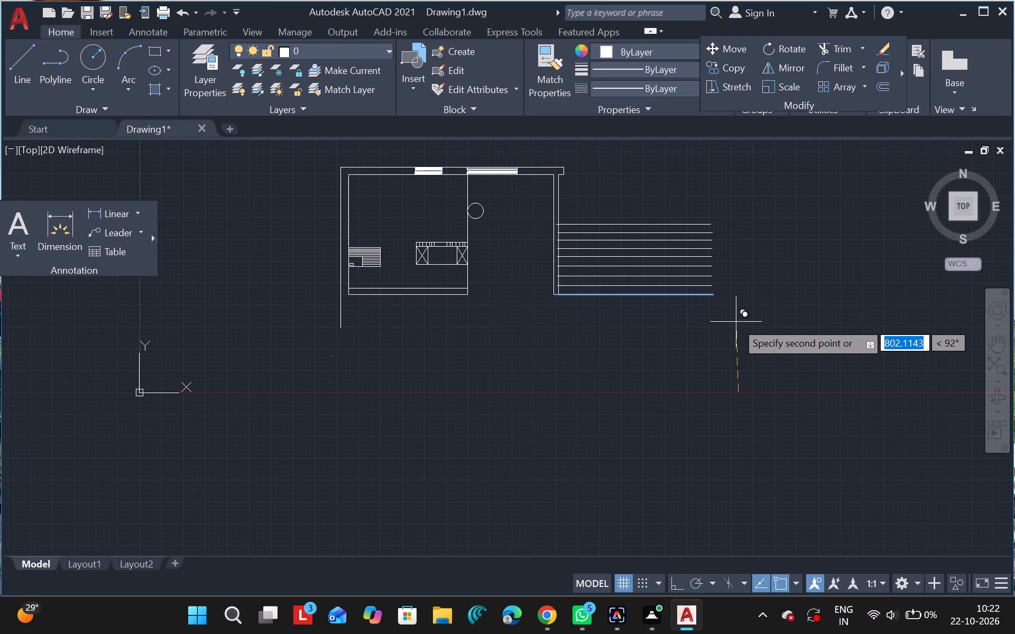
left_click_drag(736, 322, 736, 322)
left_click_drag(736, 322, 737, 311)
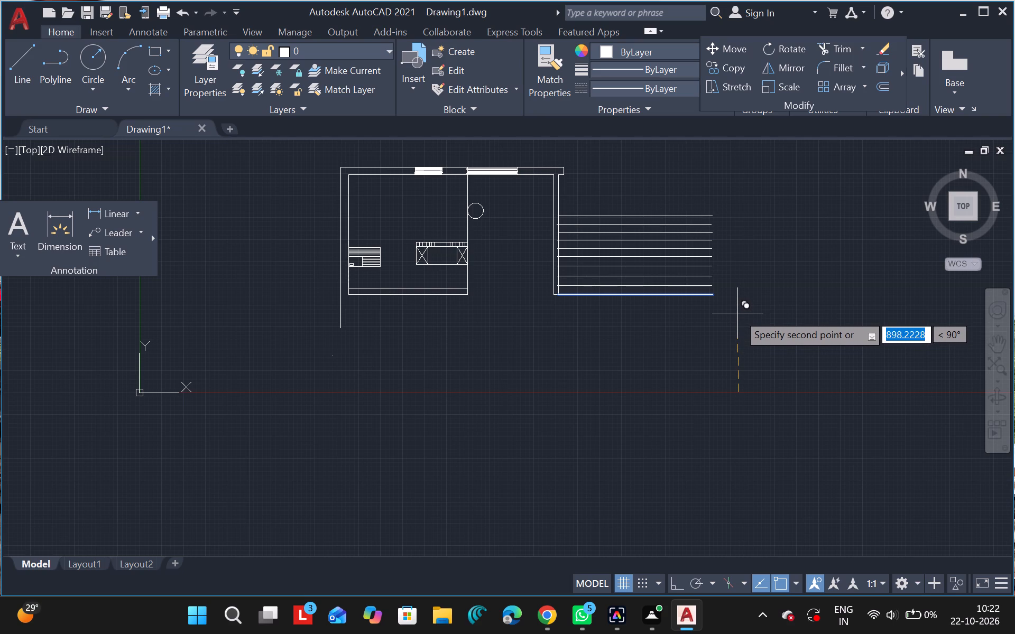
left_click(737, 313)
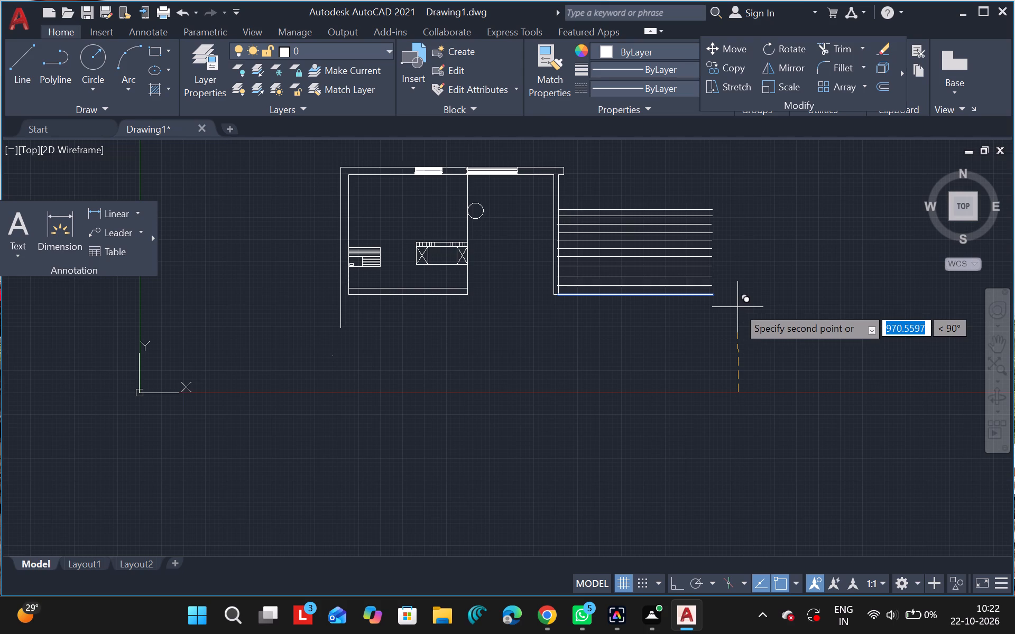
left_click_drag(737, 307, 739, 297)
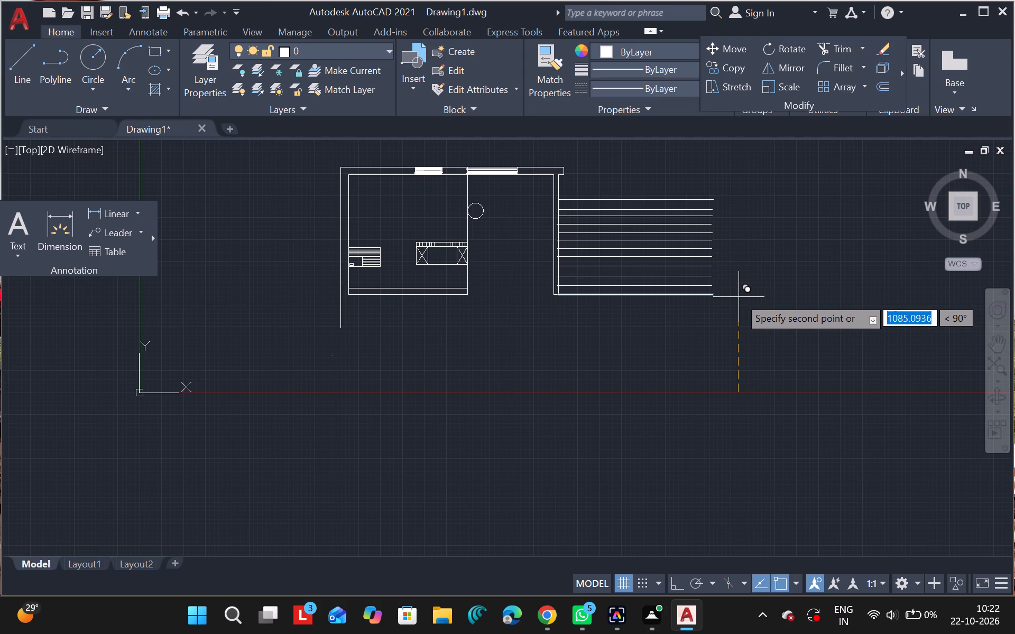
left_click_drag(739, 297, 738, 299)
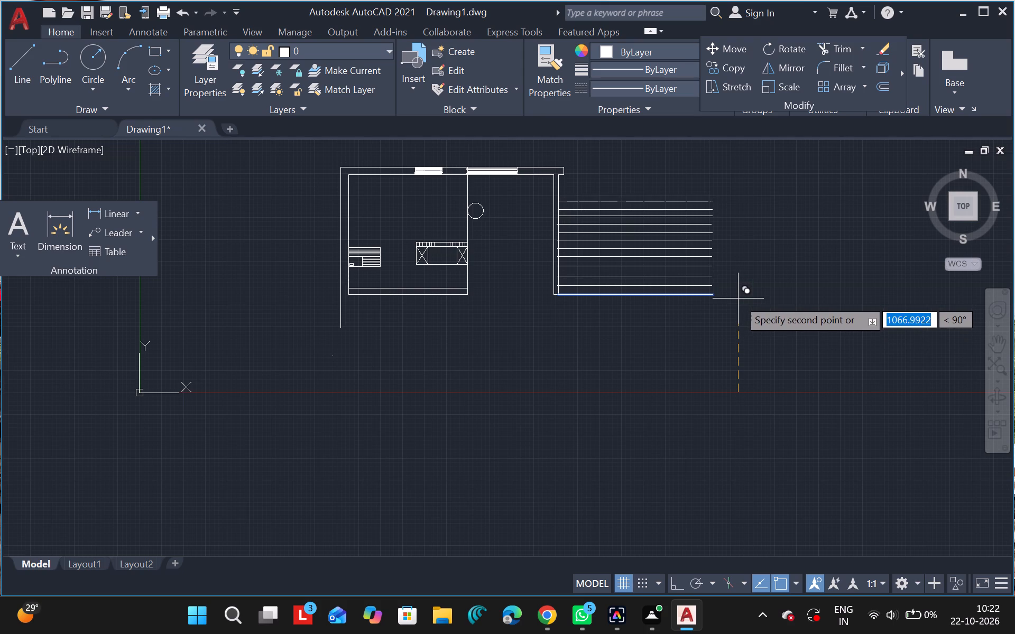
left_click_drag(738, 299, 738, 292)
left_click_drag(738, 292, 738, 286)
left_click_drag(738, 286, 738, 281)
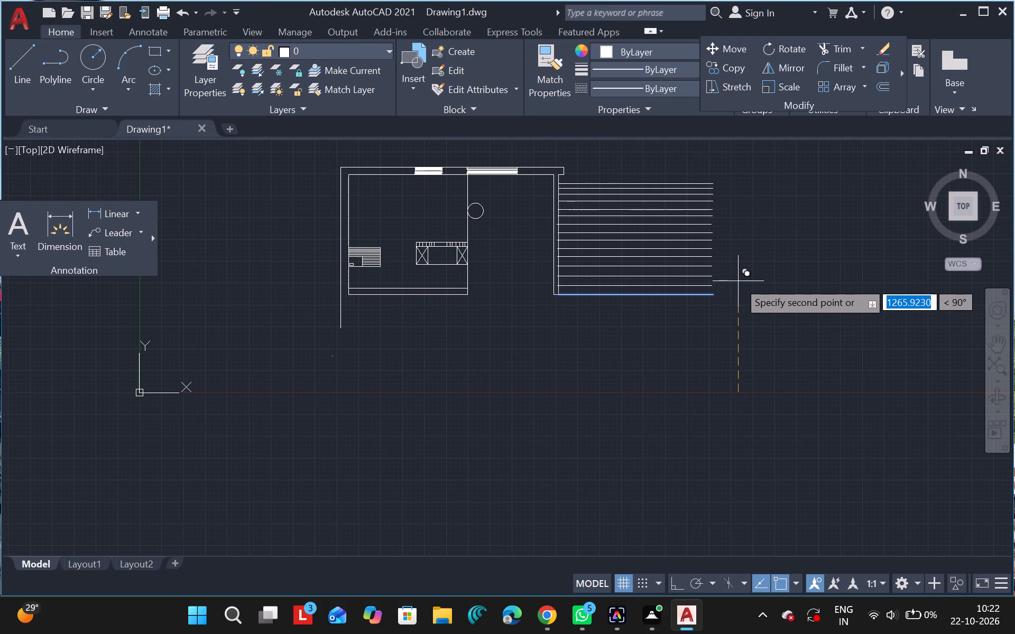
left_click_drag(738, 281, 738, 281)
left_click(738, 281)
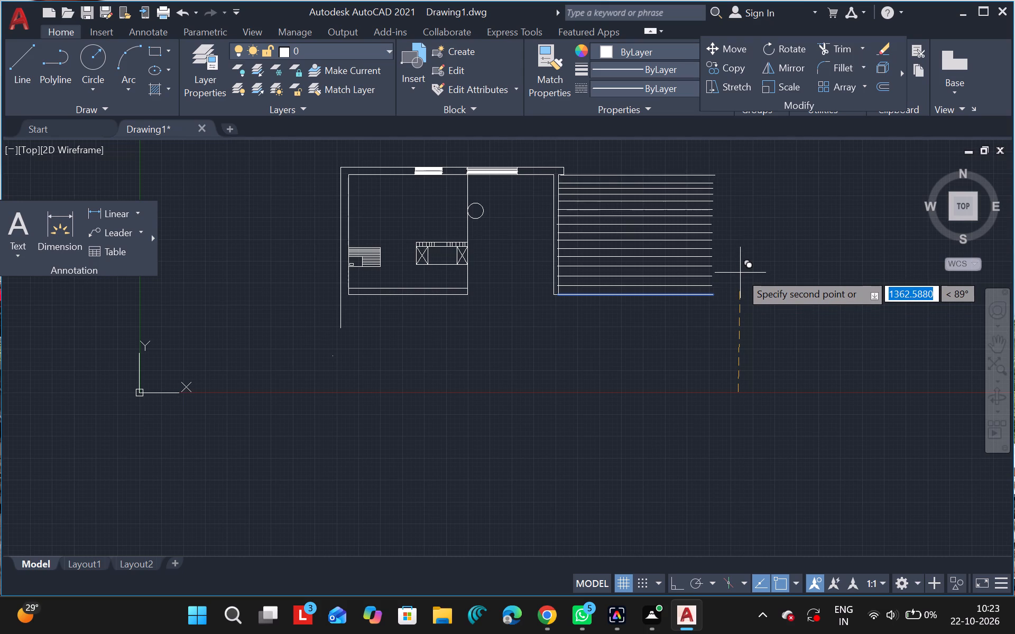
left_click(740, 274)
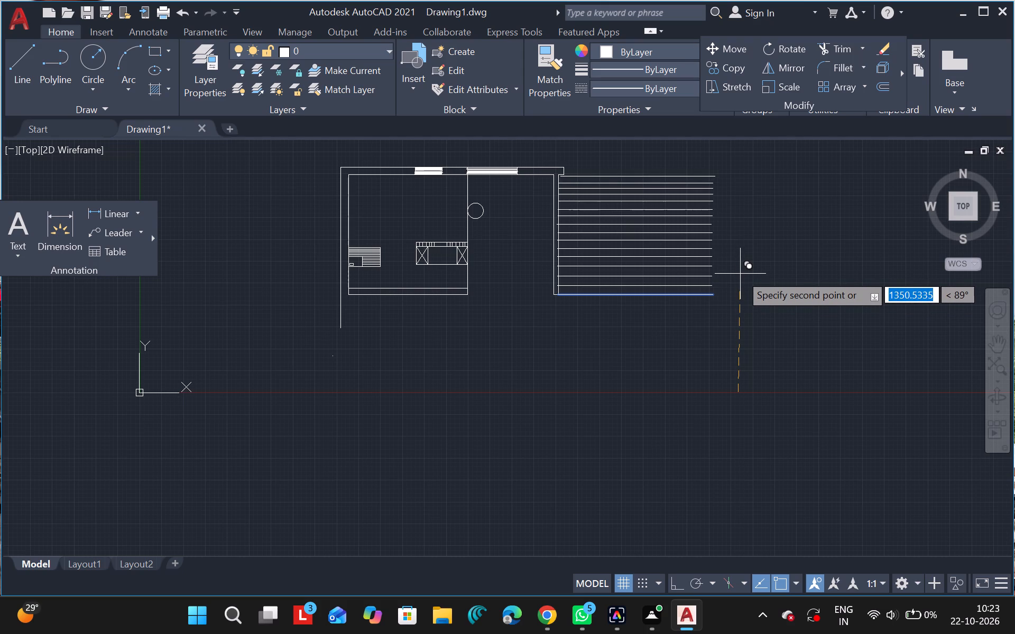
key("Escape")
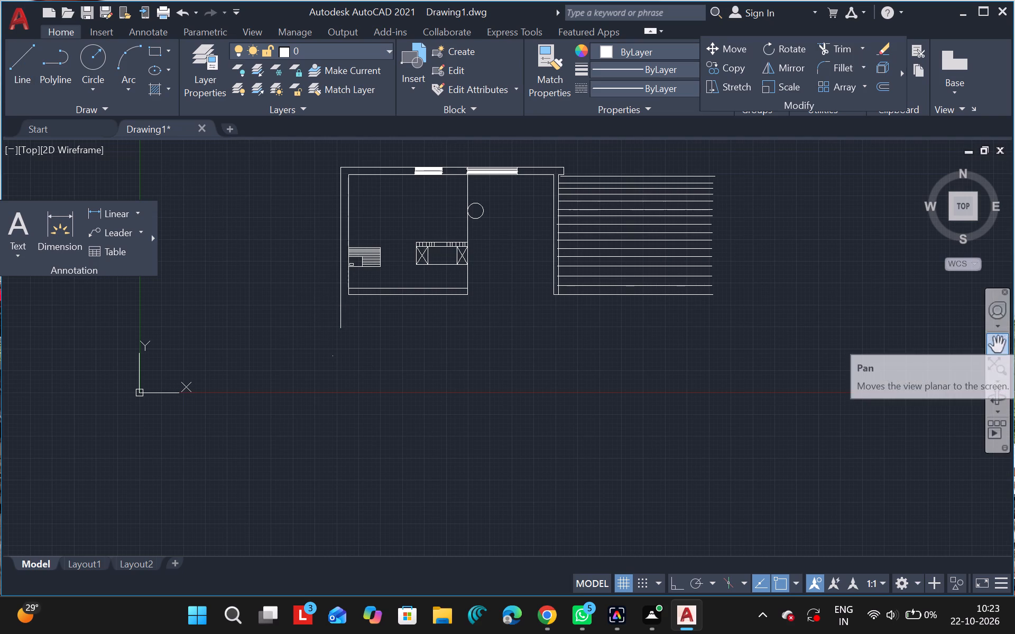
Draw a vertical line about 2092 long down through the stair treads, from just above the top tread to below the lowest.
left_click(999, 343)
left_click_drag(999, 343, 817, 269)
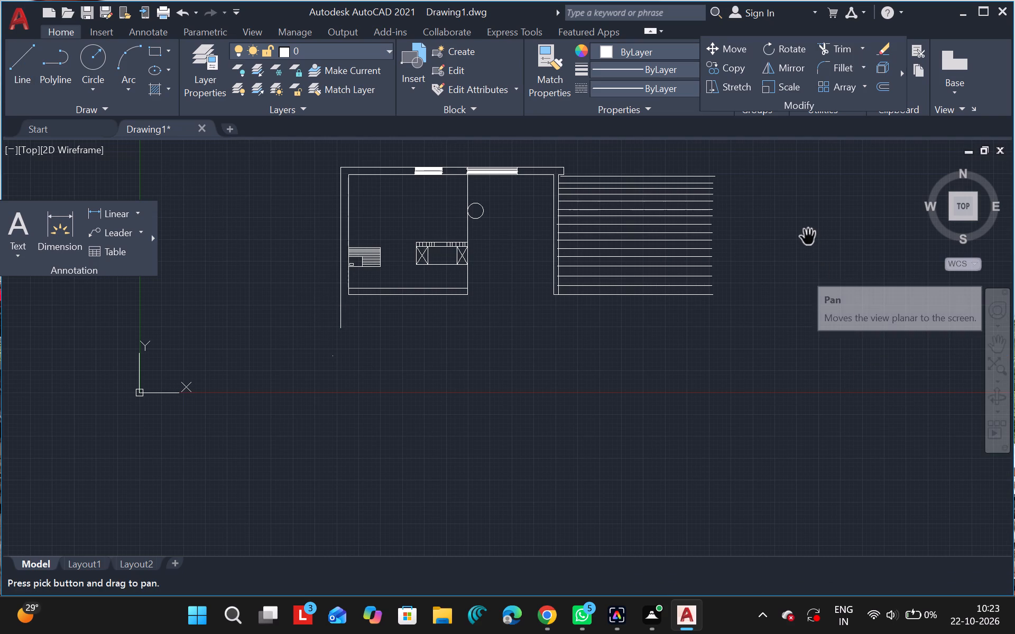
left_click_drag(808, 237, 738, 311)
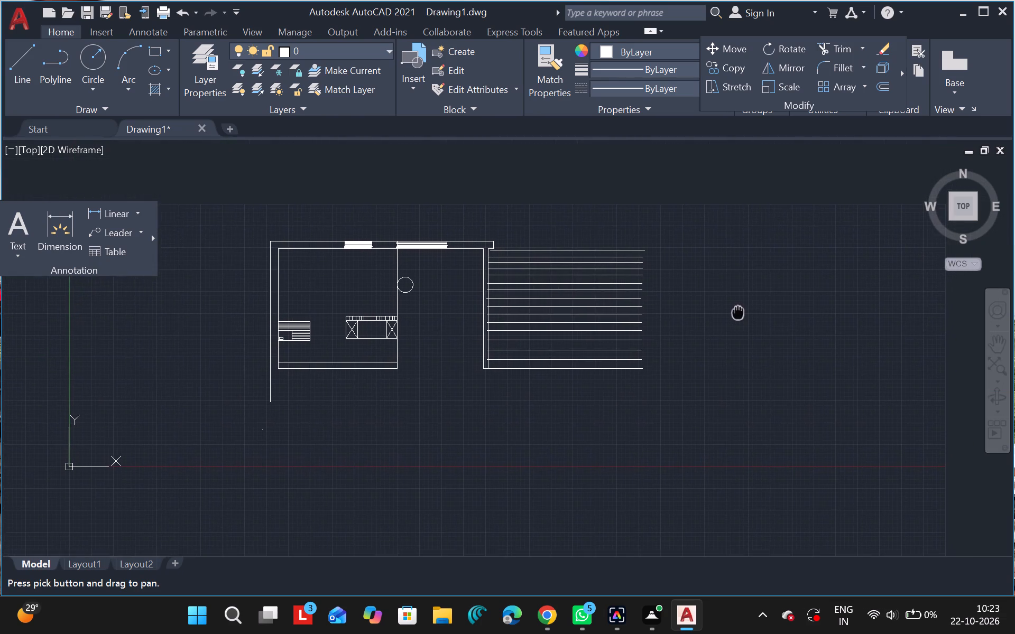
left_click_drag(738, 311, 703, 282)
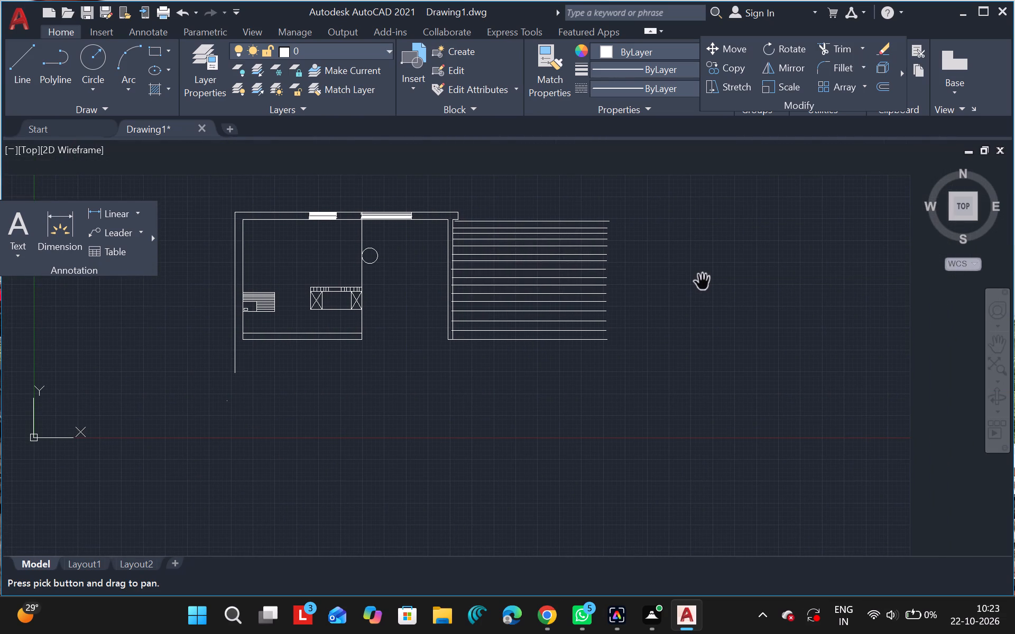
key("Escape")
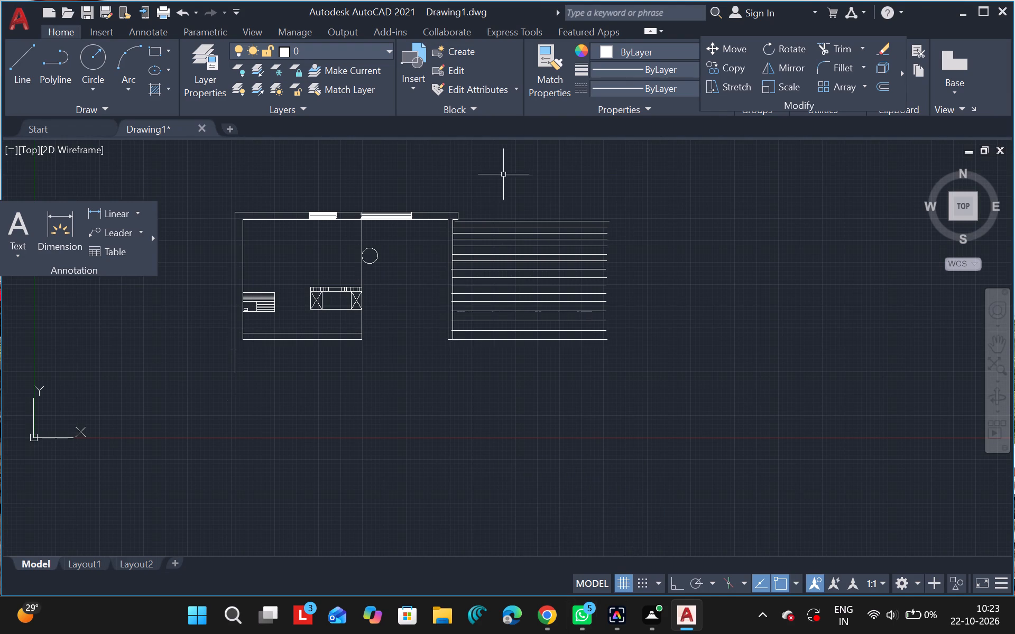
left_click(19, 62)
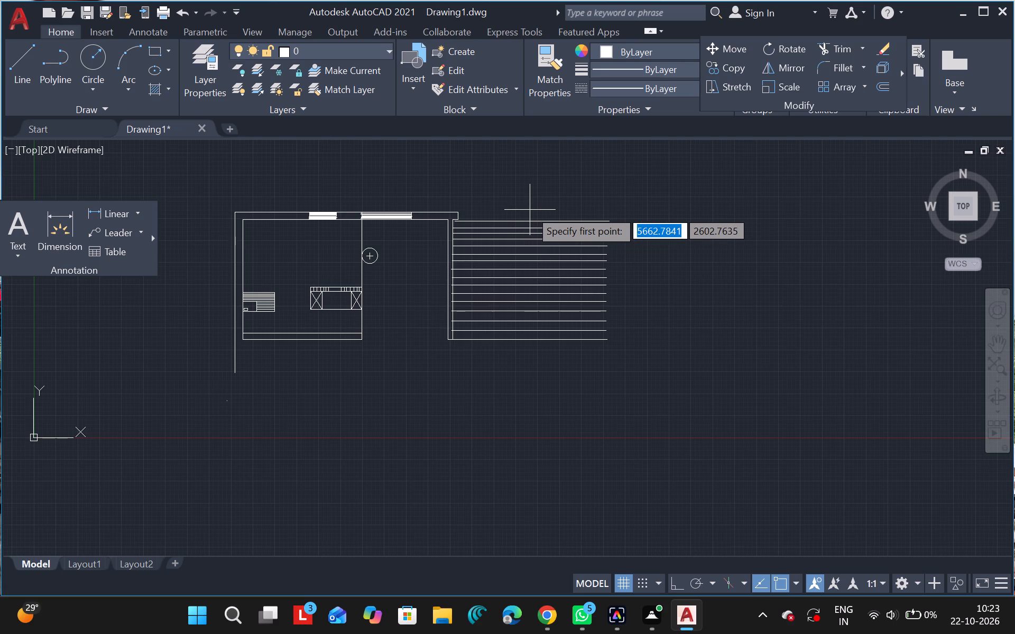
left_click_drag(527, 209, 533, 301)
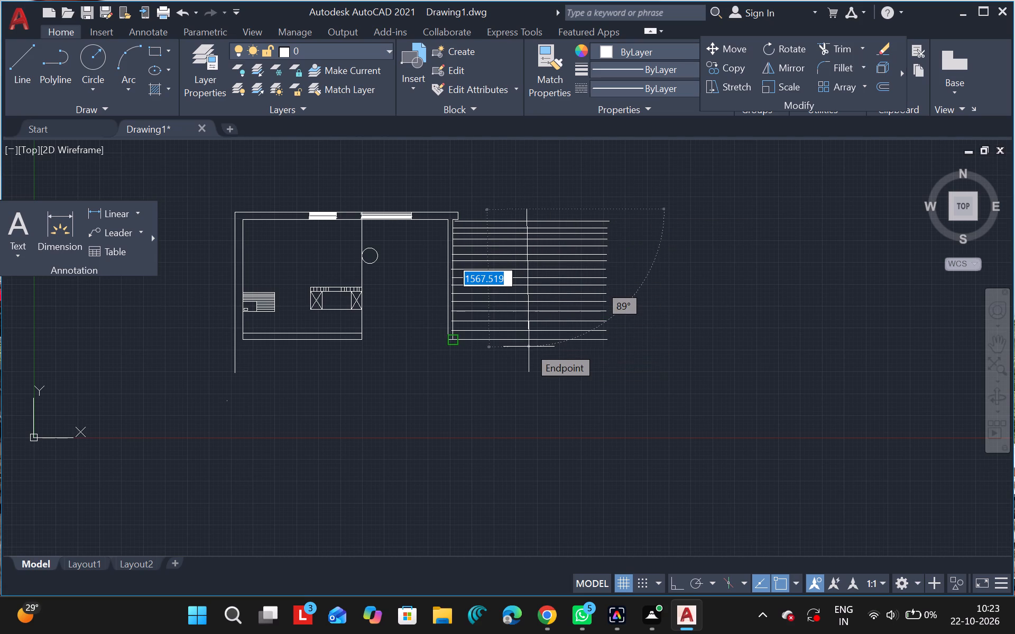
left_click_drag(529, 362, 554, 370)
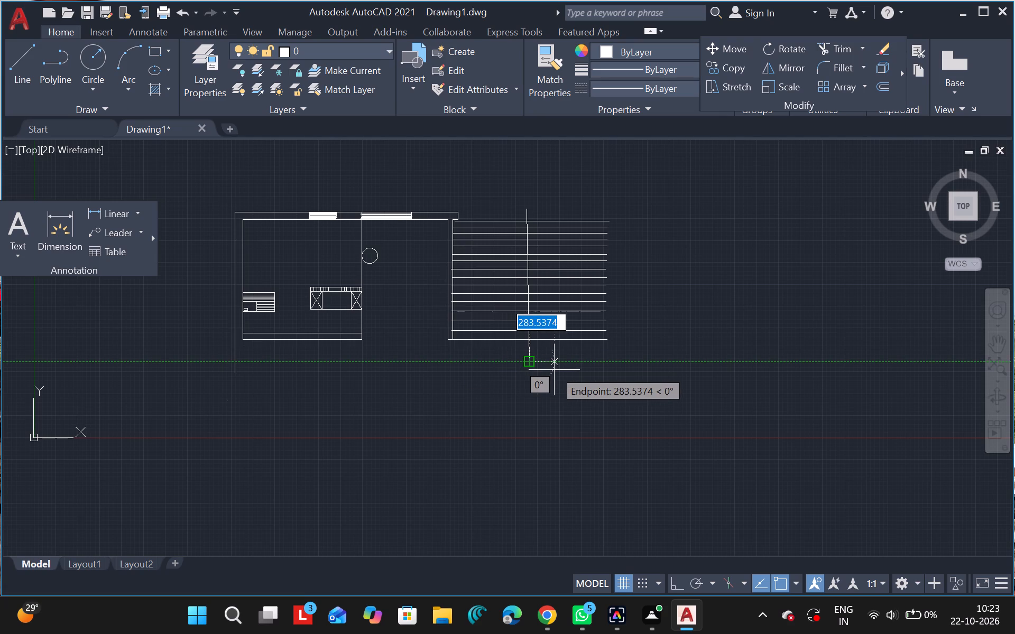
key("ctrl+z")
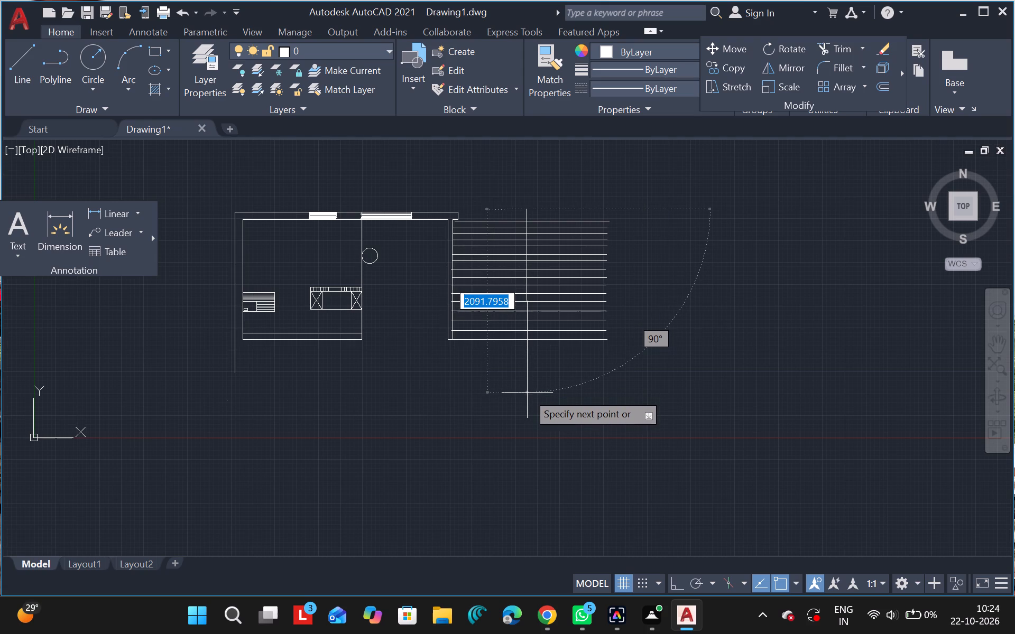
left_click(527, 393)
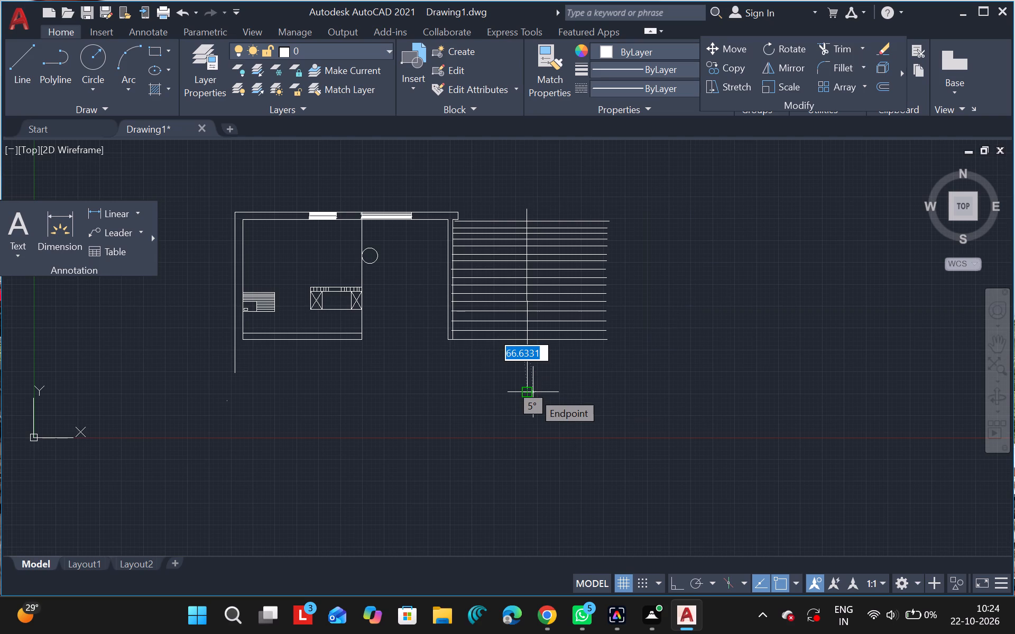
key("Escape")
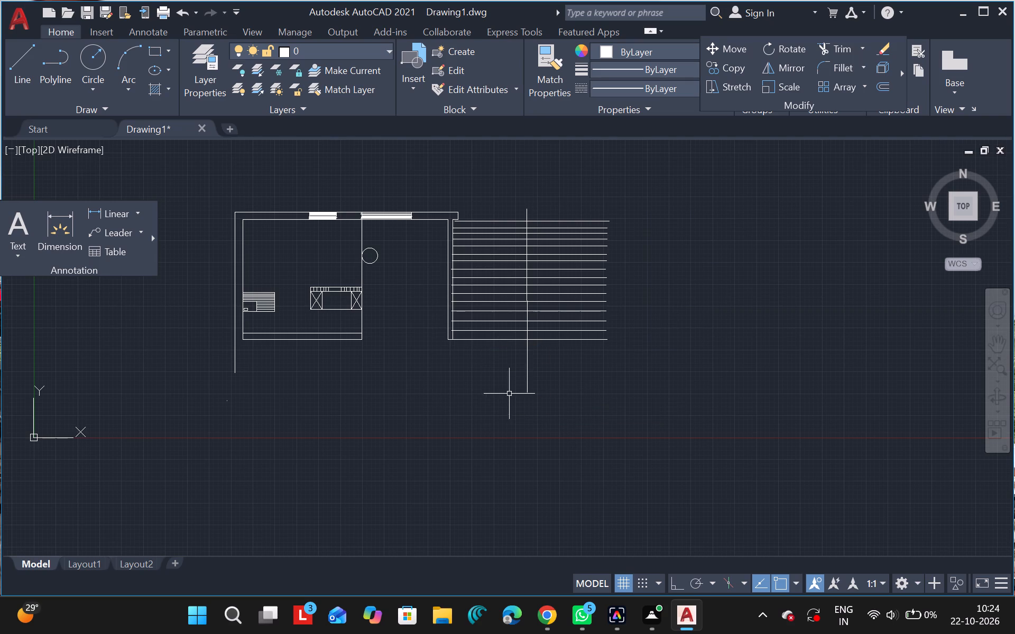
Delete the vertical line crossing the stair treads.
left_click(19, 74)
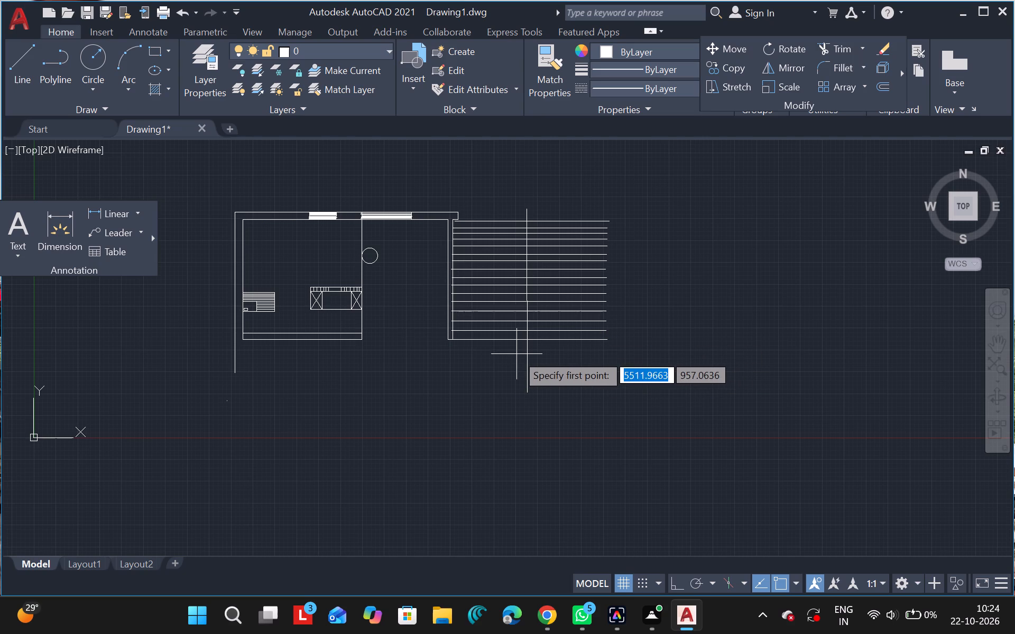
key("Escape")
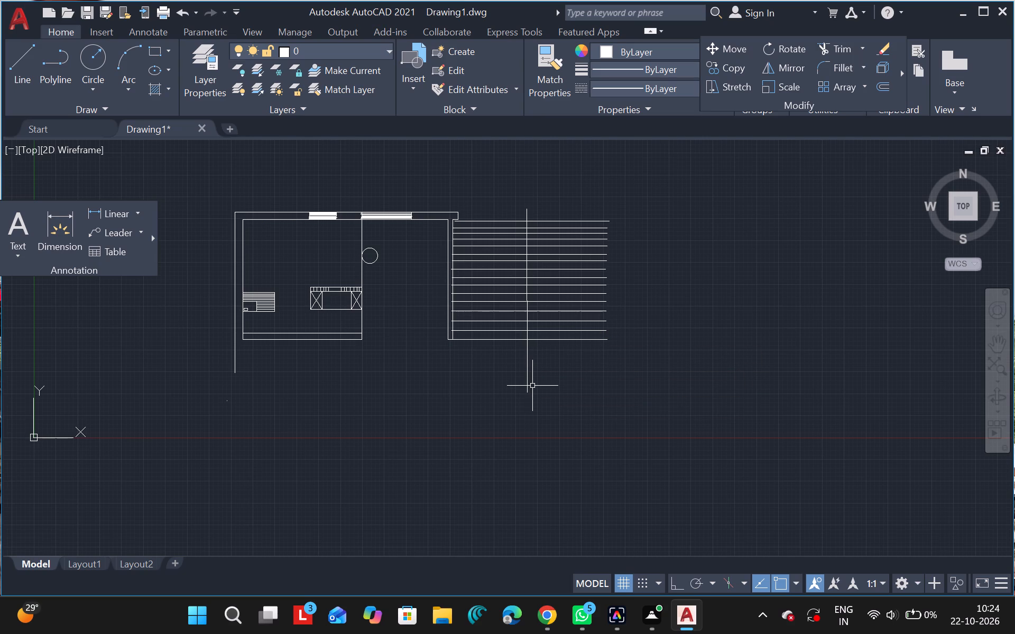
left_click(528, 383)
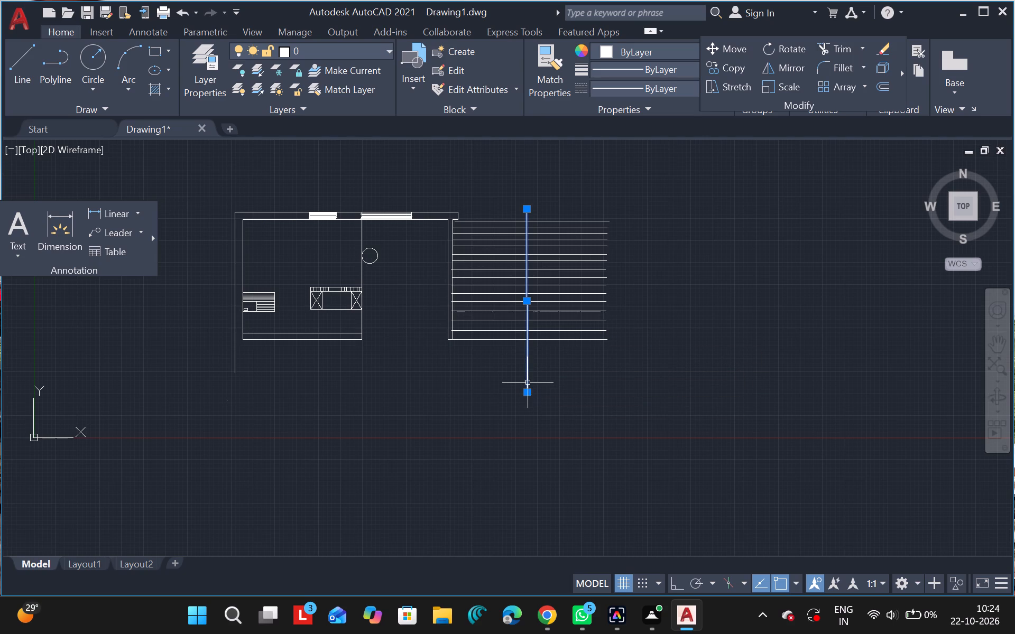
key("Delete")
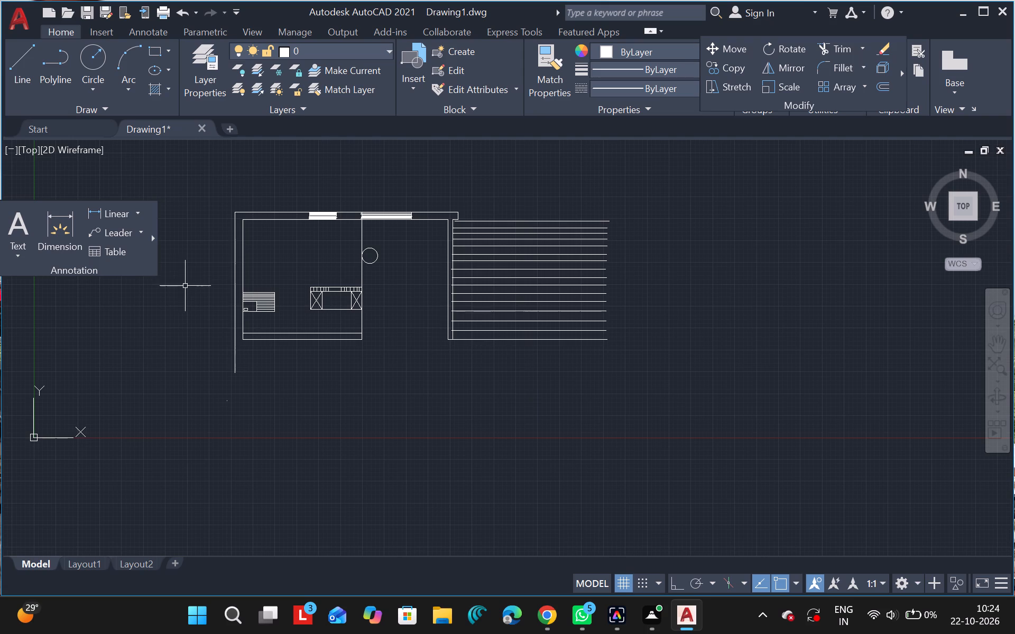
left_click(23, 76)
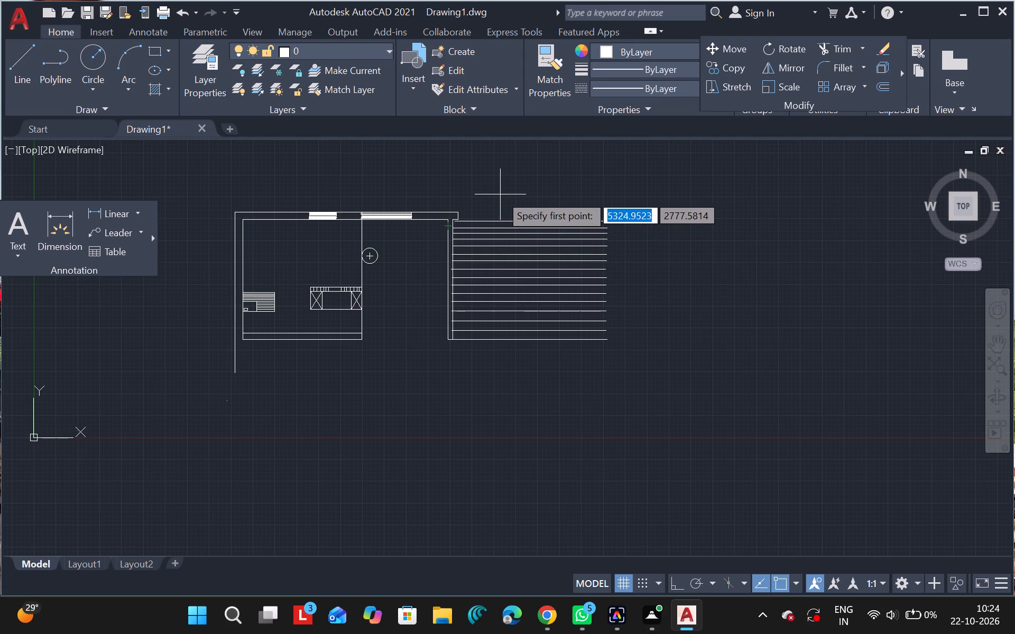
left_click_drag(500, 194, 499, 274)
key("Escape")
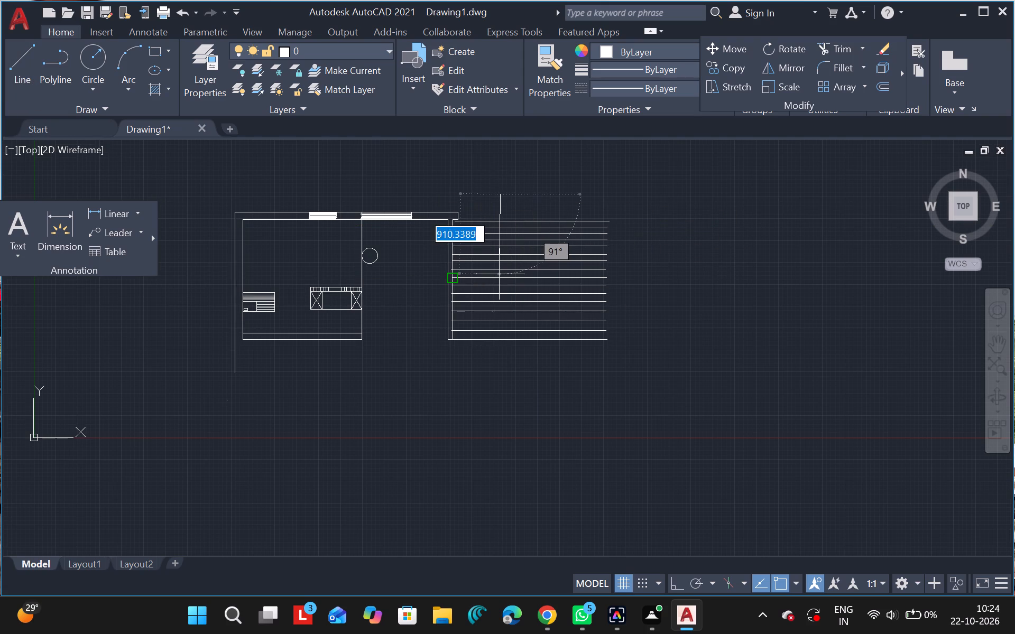
Draw a narrow closed vertical rectangle with lines, about 1766 tall, crossing all the stair treads near their middle.
left_click(20, 76)
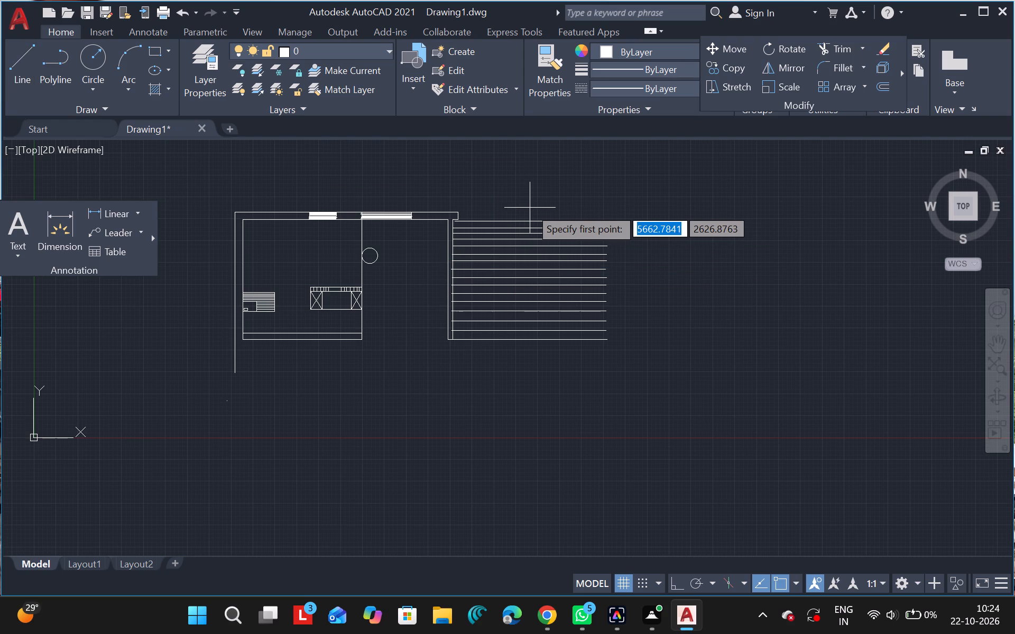
left_click_drag(529, 208, 534, 329)
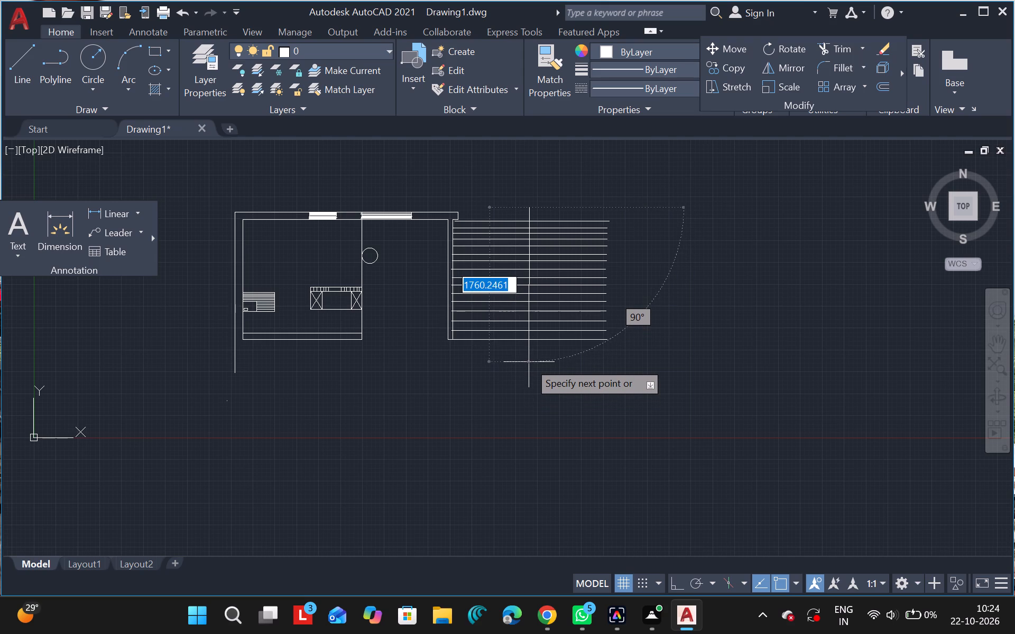
left_click_drag(528, 362, 536, 363)
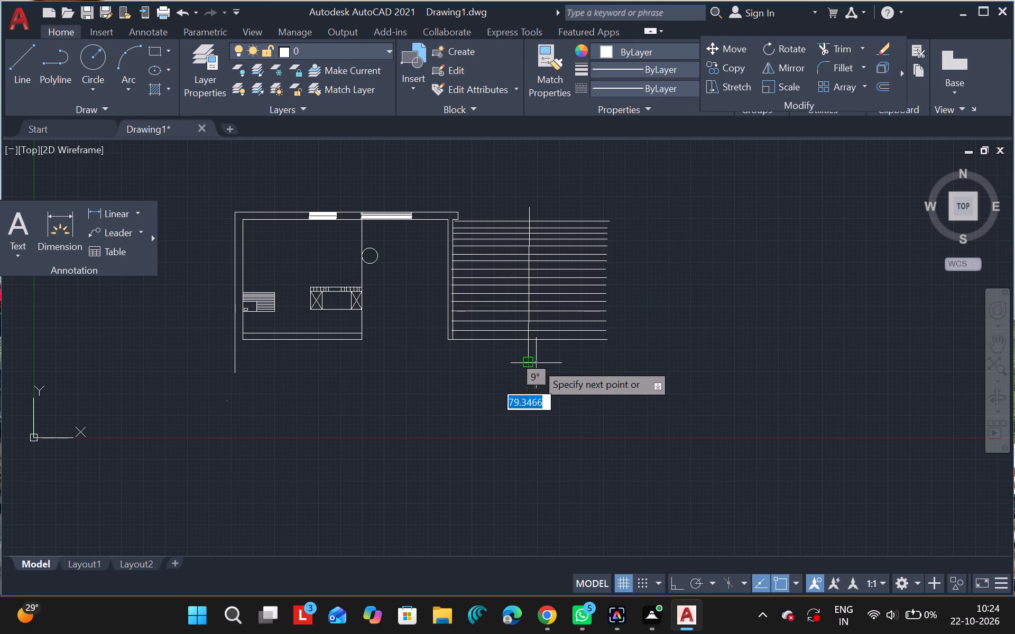
left_click_drag(536, 363, 539, 362)
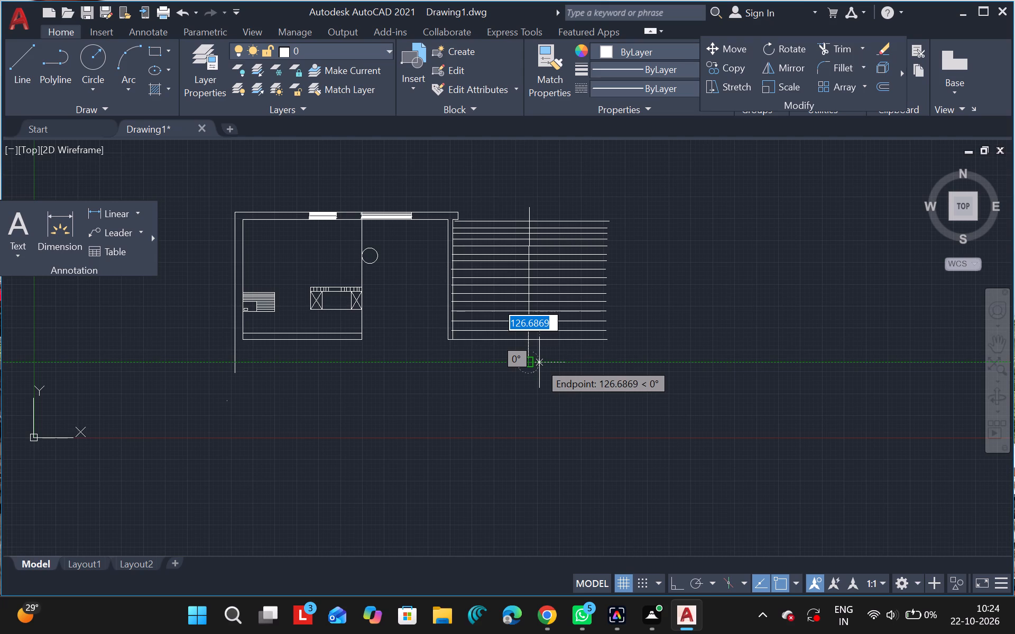
left_click_drag(539, 362, 538, 362)
left_click_drag(538, 362, 535, 292)
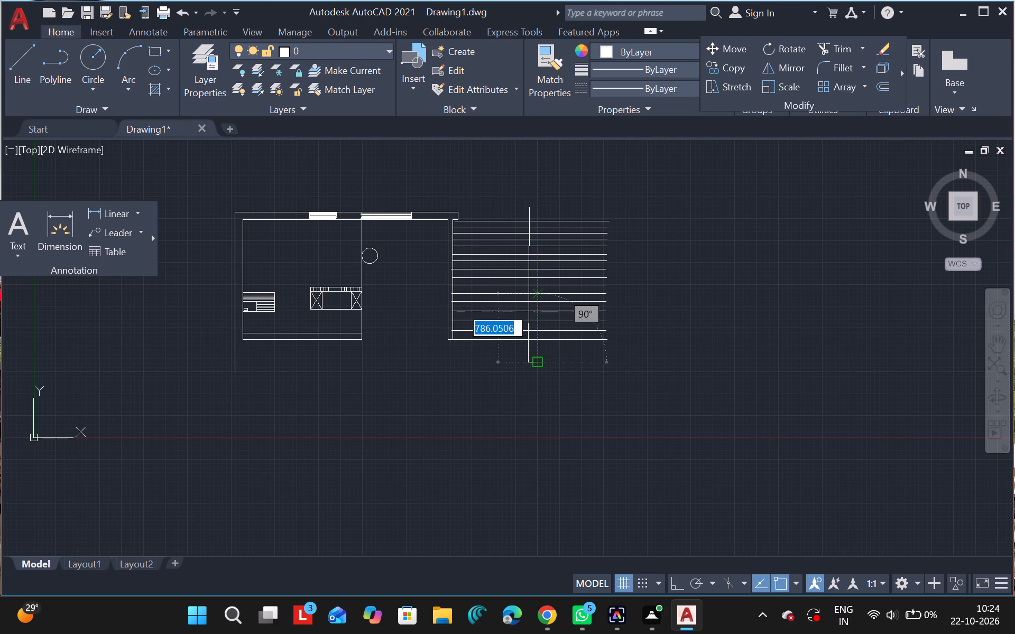
left_click_drag(535, 292, 534, 243)
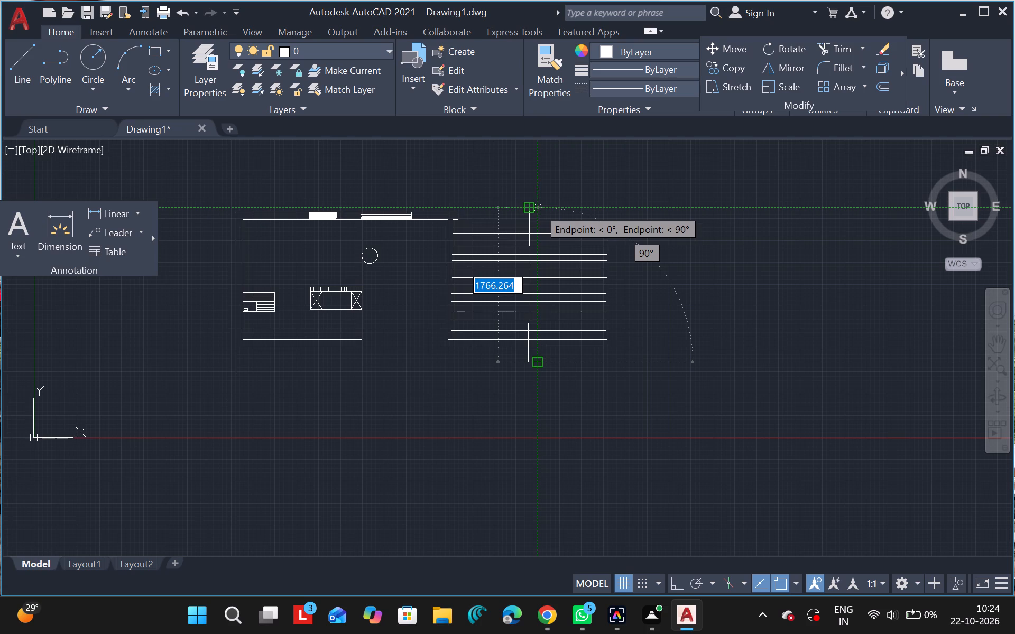
left_click_drag(538, 208, 537, 208)
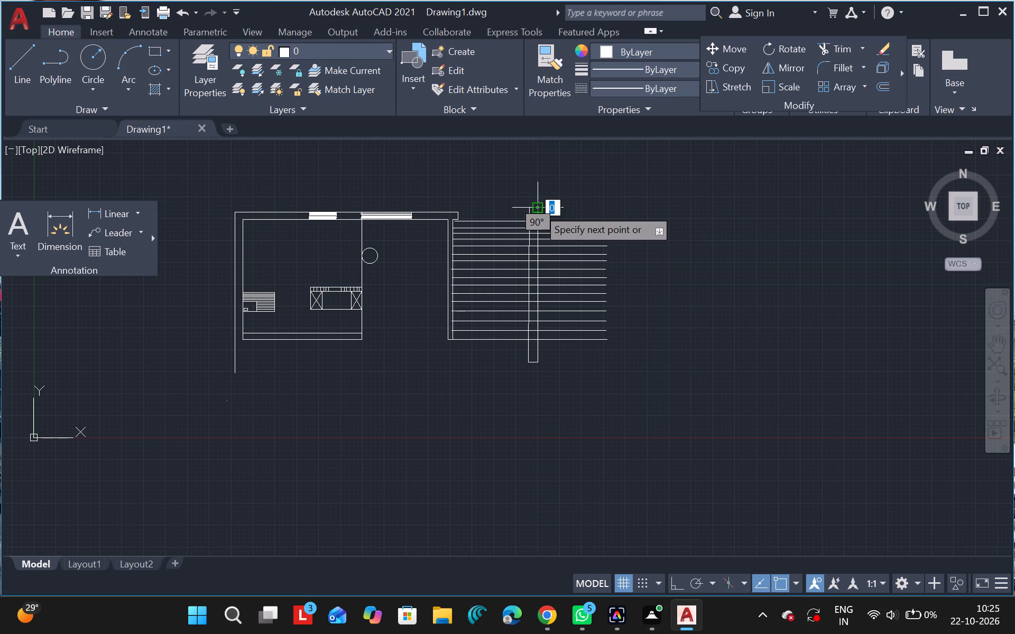
left_click_drag(537, 208, 530, 208)
left_click(530, 208)
key("Escape")
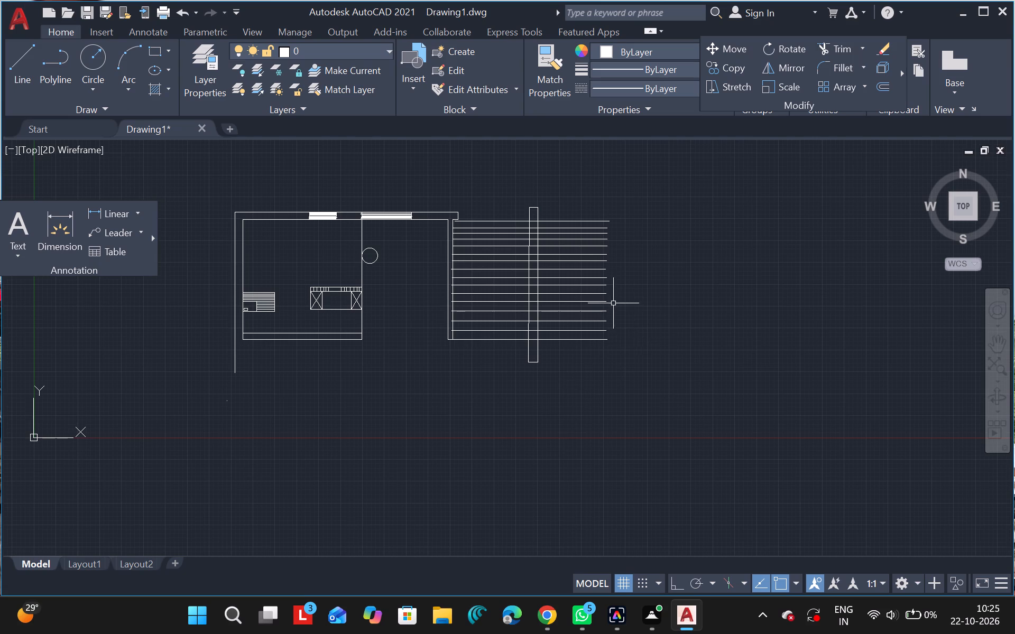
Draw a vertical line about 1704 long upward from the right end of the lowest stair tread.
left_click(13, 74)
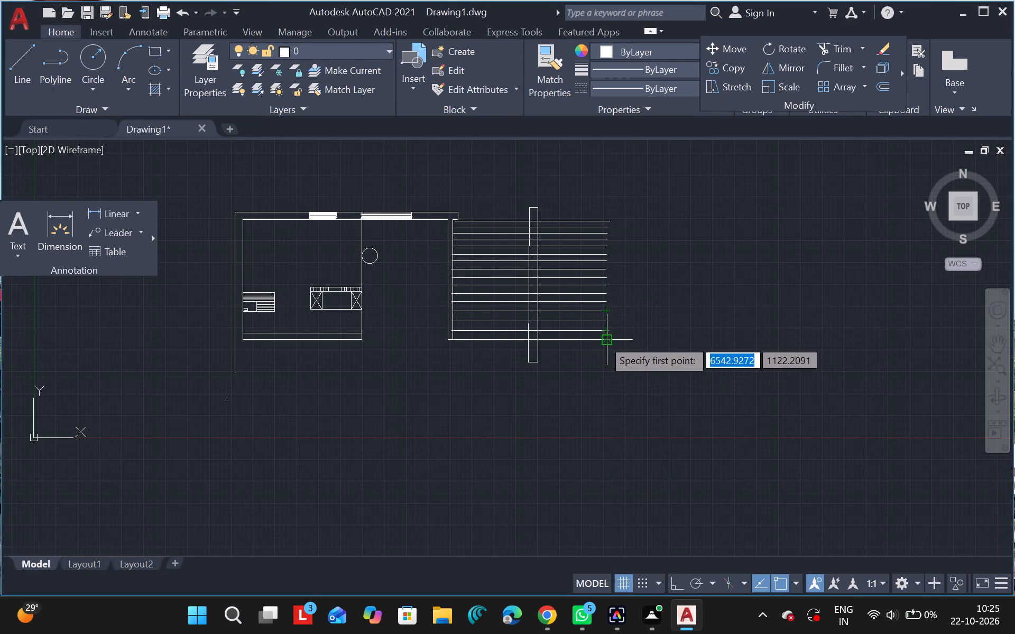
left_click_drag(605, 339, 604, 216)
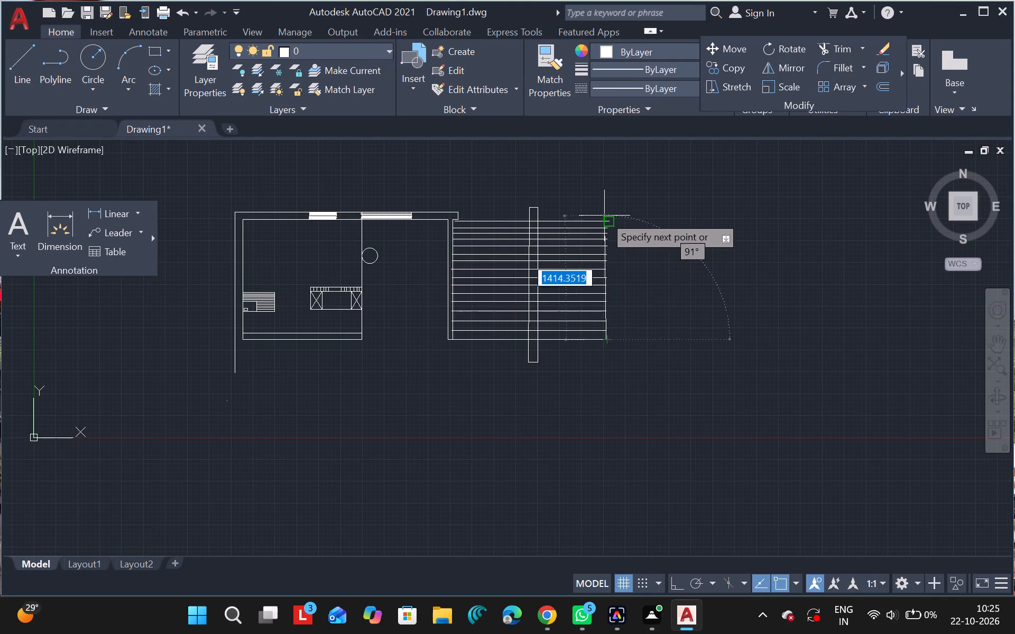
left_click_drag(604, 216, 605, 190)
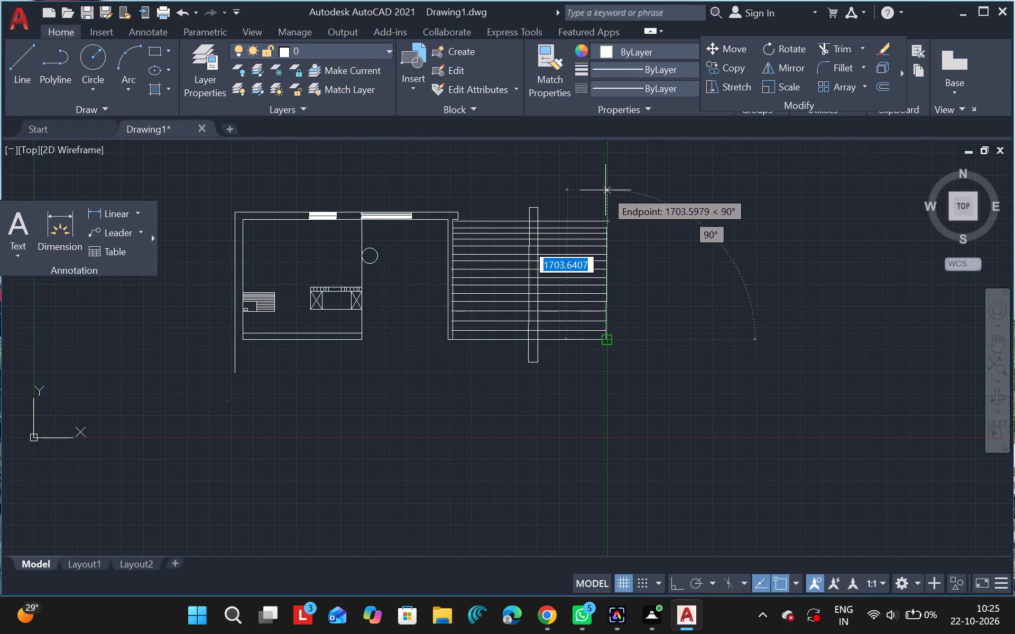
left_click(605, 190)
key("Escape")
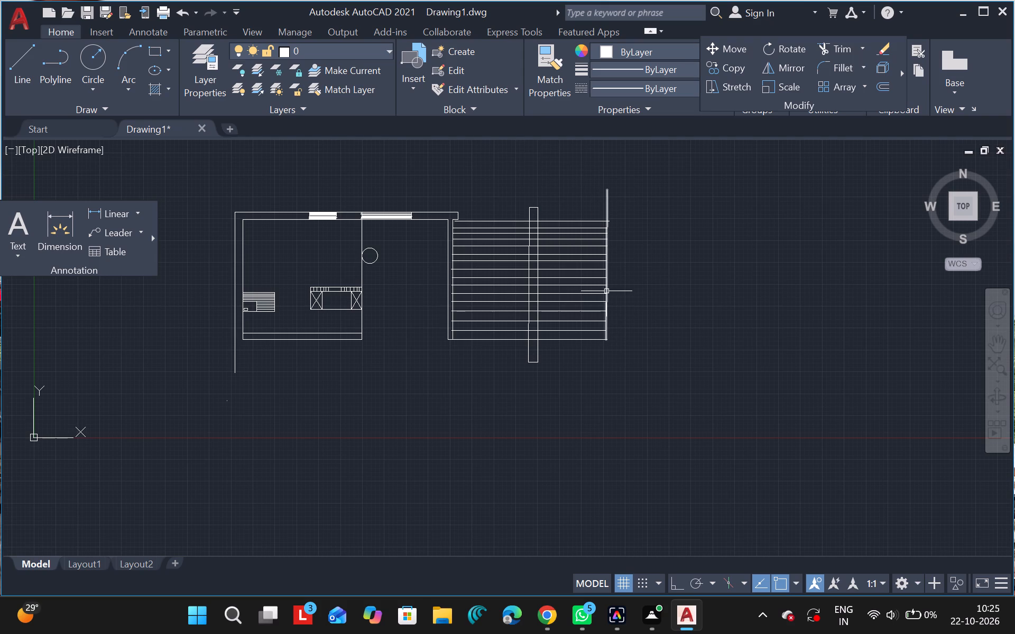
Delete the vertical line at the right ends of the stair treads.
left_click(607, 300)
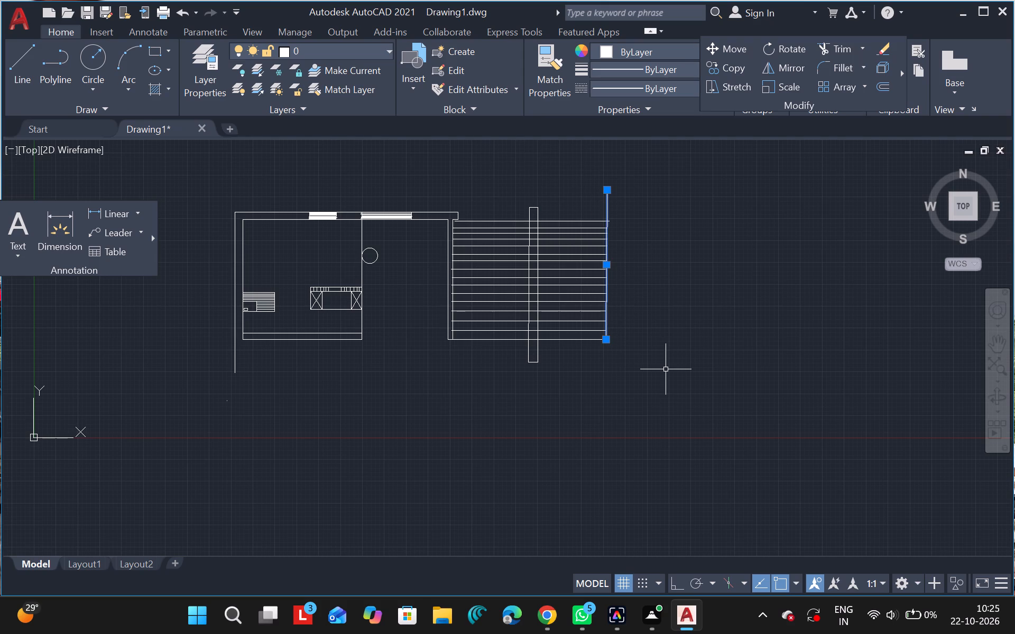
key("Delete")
Draw a straight vertical line about 1794 long from the lowest tread's right end up past the top tread.
double_click(33, 70)
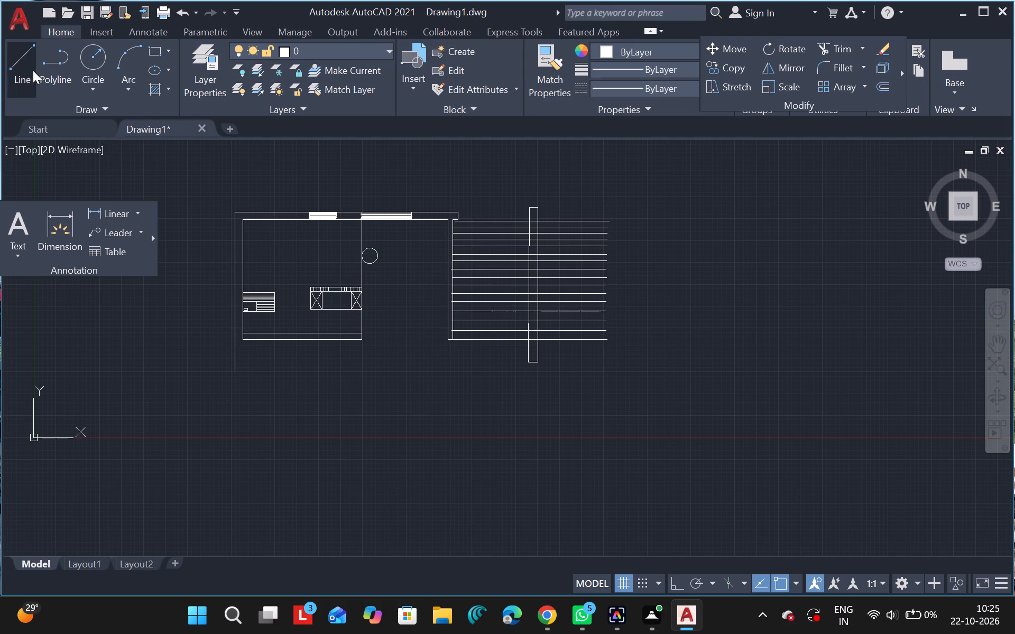
double_click(606, 340)
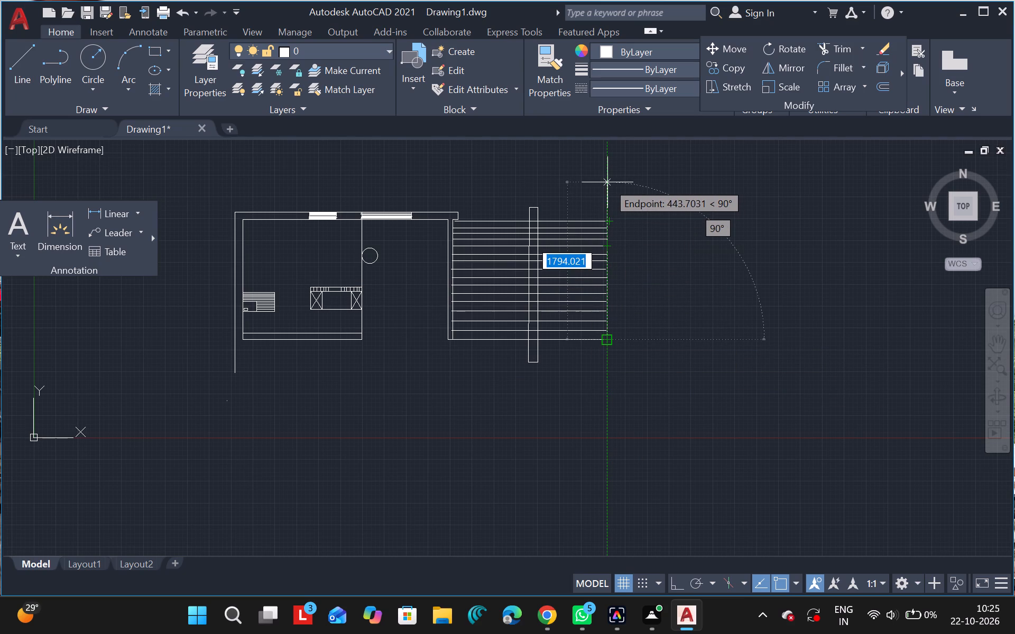
left_click(607, 182)
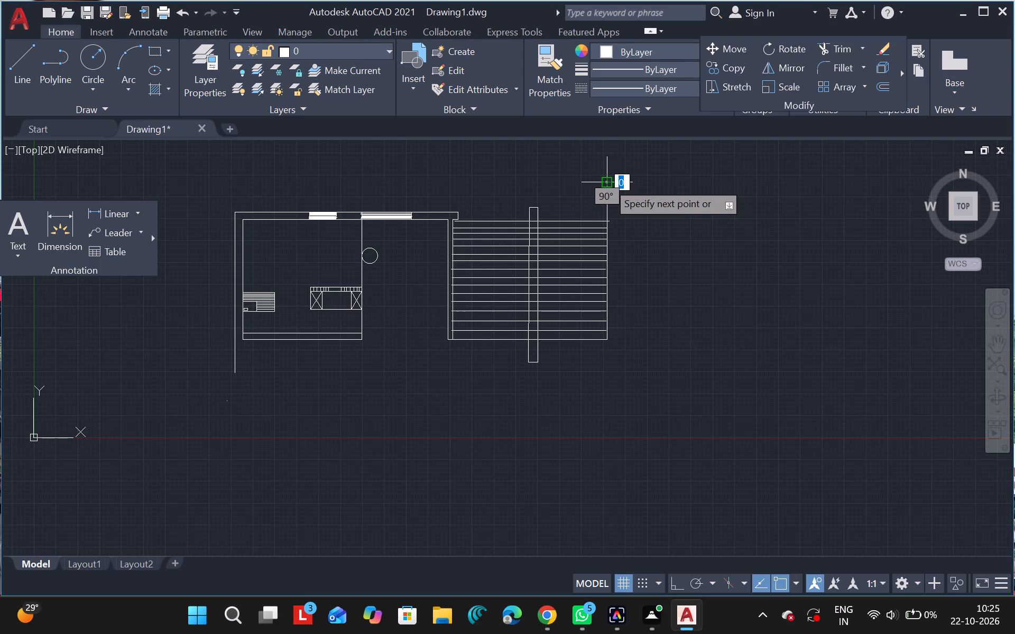
key("Escape")
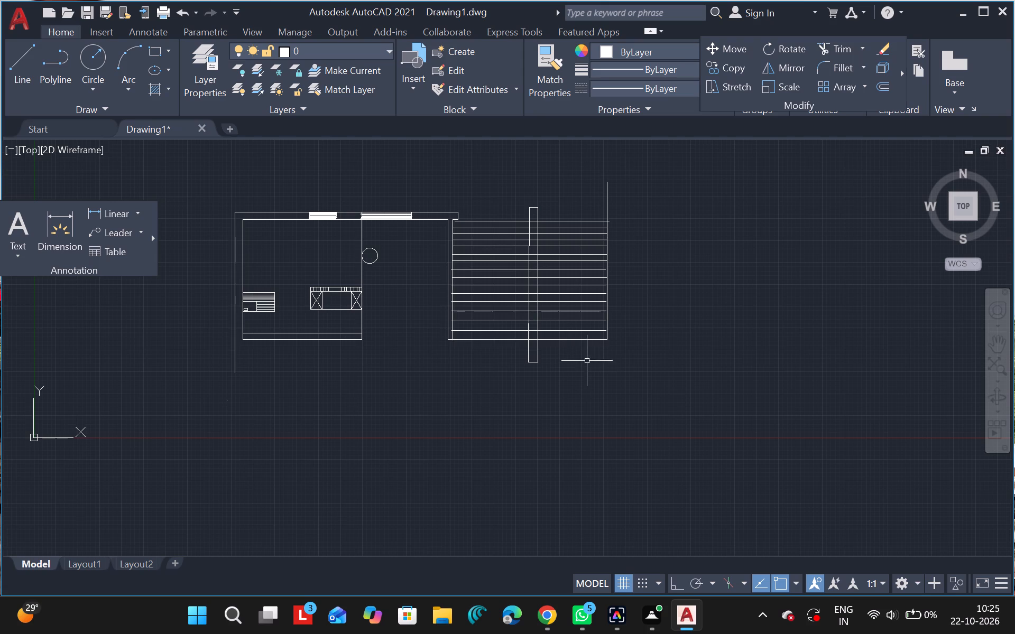
Trim the two lowest treads between the double-lined wall and the narrow vertical rectangle.
key("t")
left_click(559, 432)
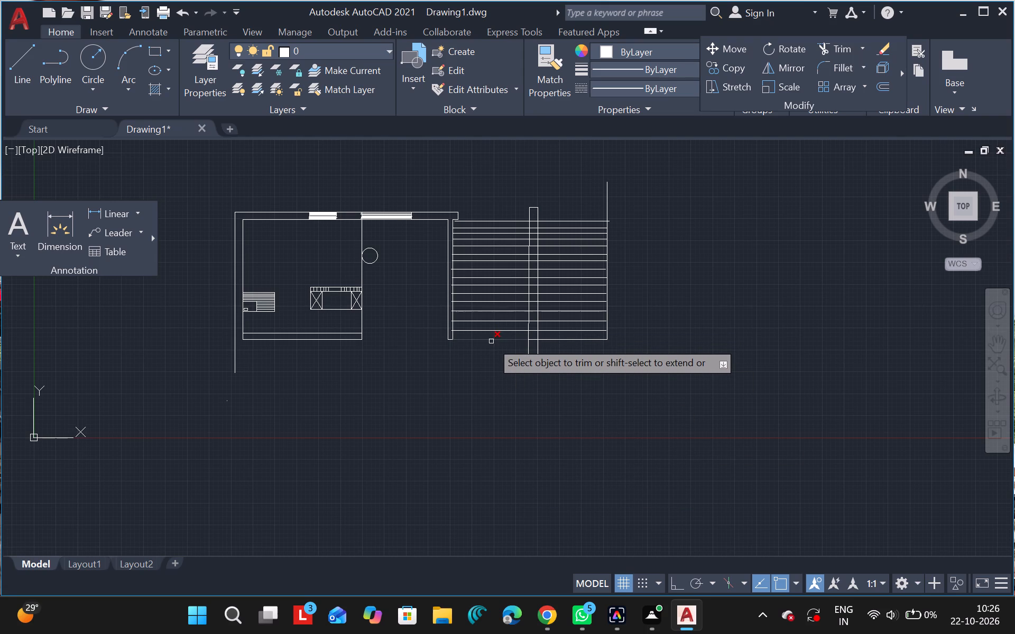
left_click(491, 341)
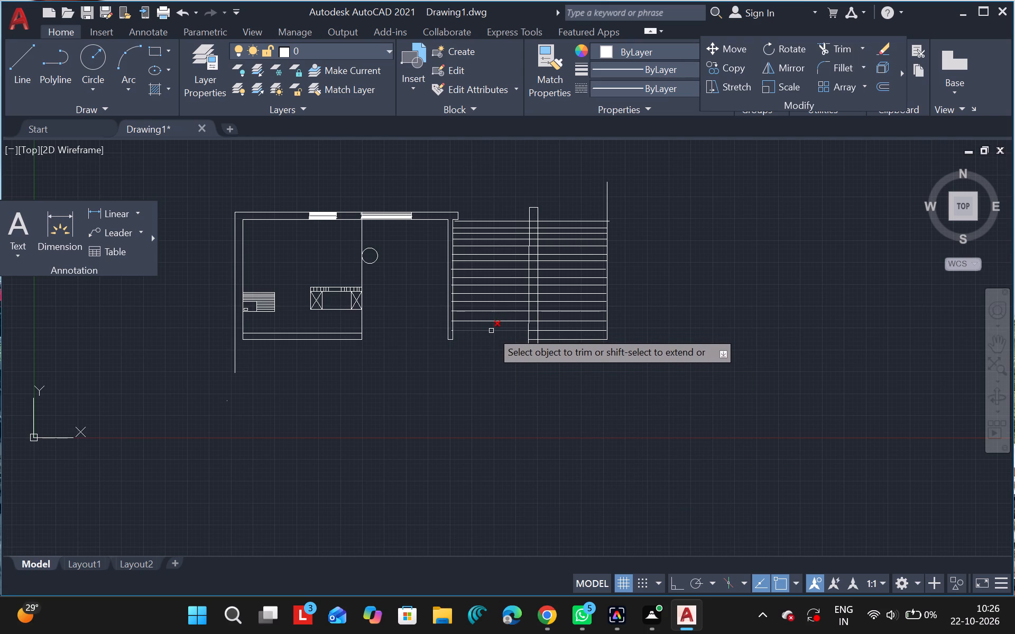
left_click(491, 331)
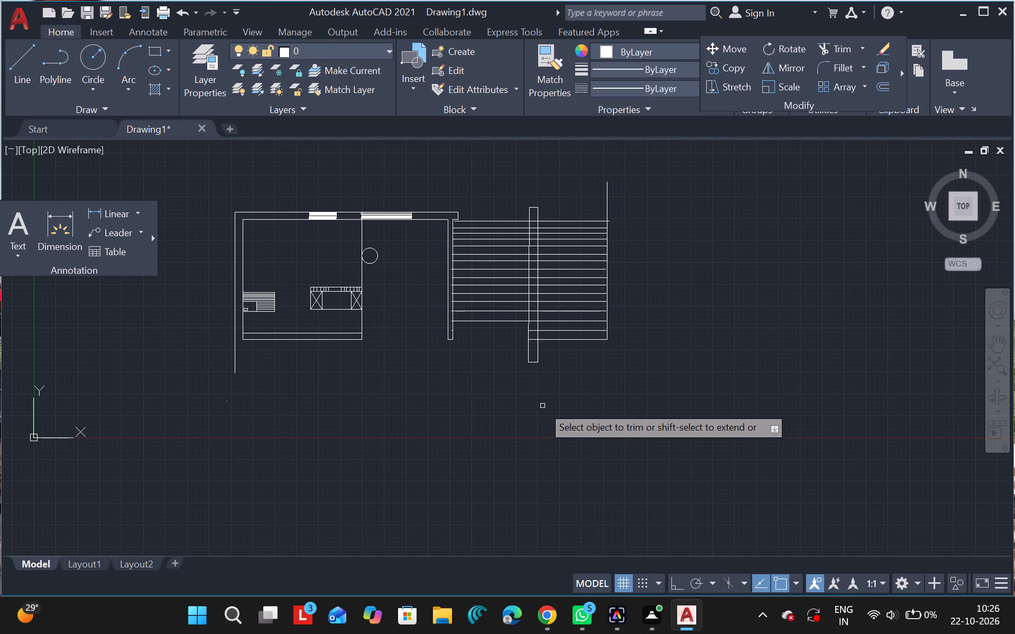
key("Escape")
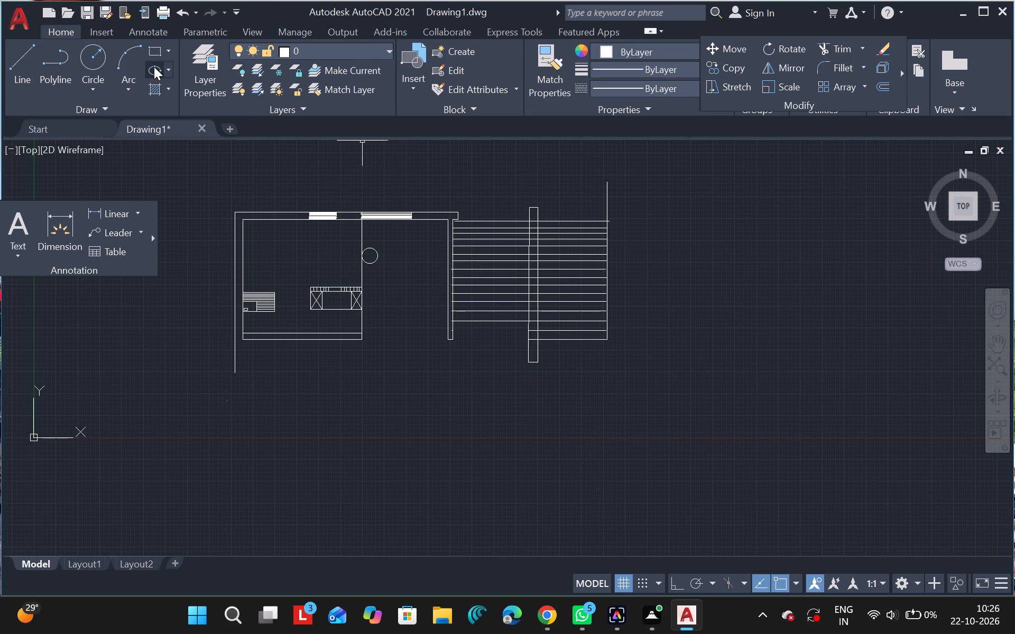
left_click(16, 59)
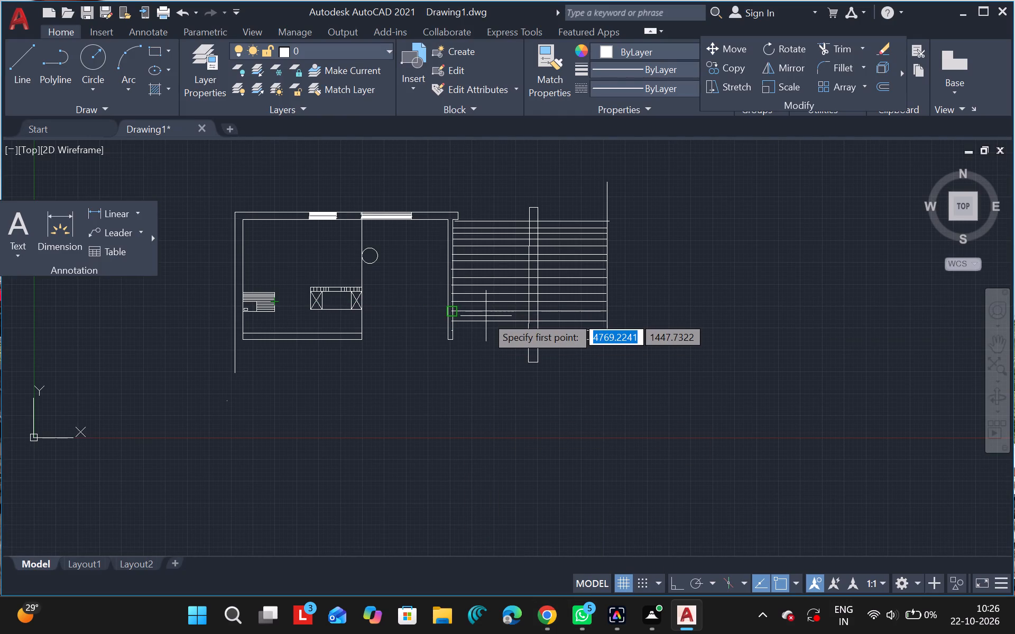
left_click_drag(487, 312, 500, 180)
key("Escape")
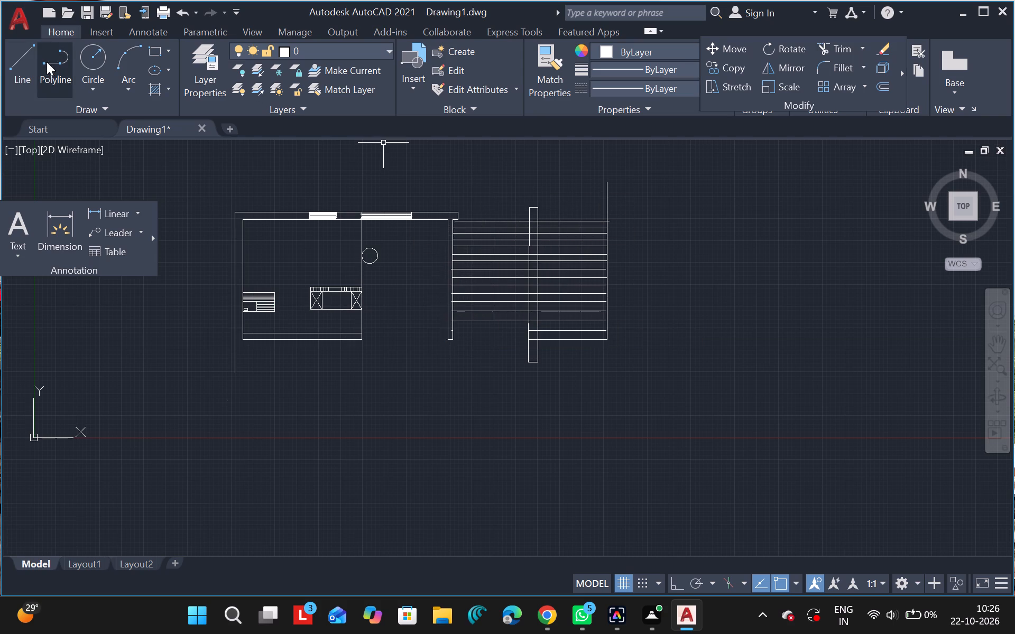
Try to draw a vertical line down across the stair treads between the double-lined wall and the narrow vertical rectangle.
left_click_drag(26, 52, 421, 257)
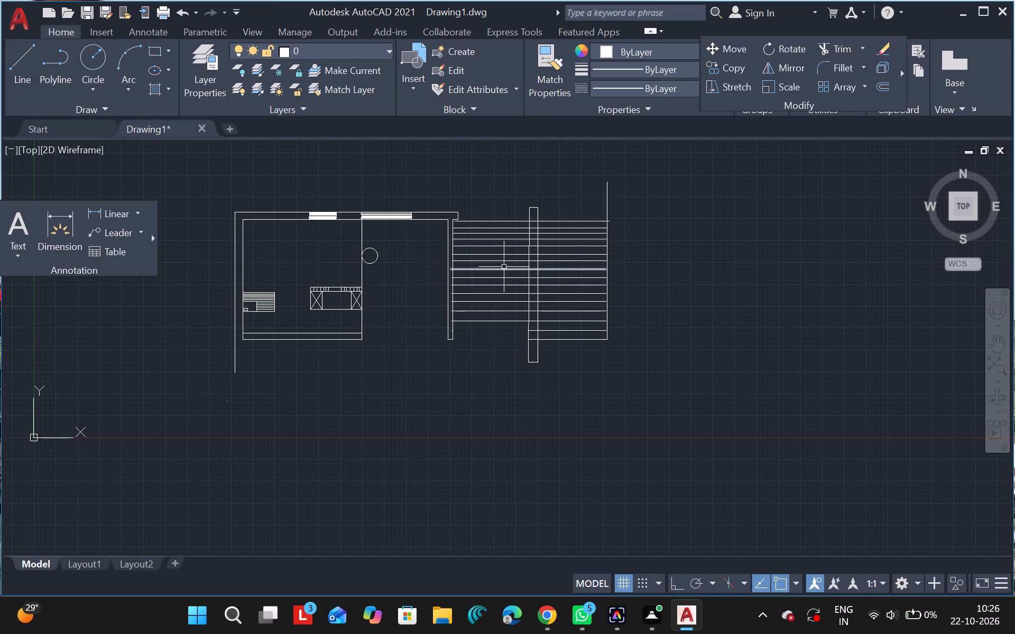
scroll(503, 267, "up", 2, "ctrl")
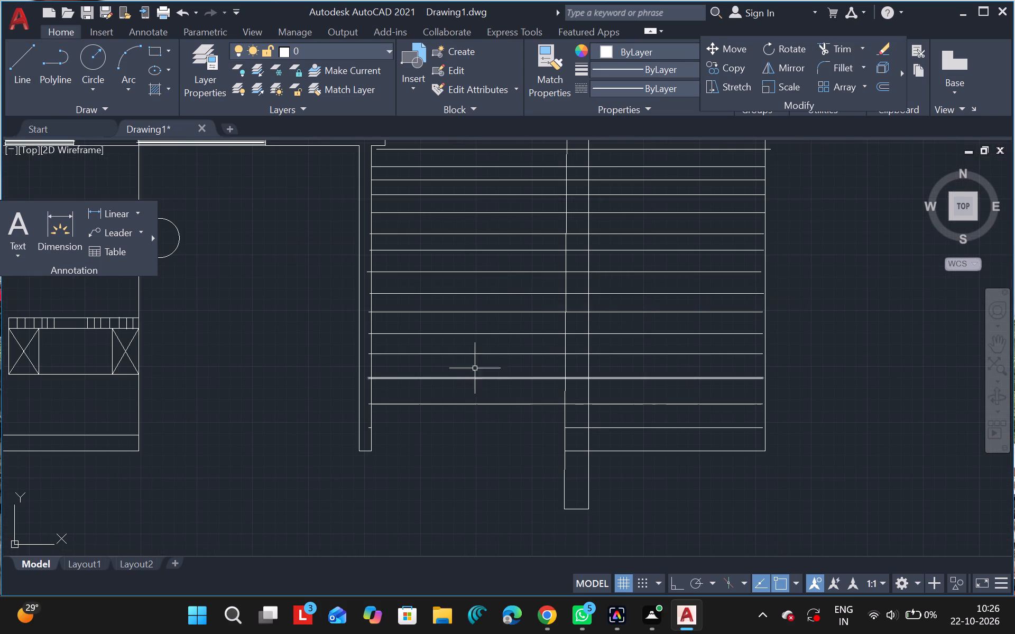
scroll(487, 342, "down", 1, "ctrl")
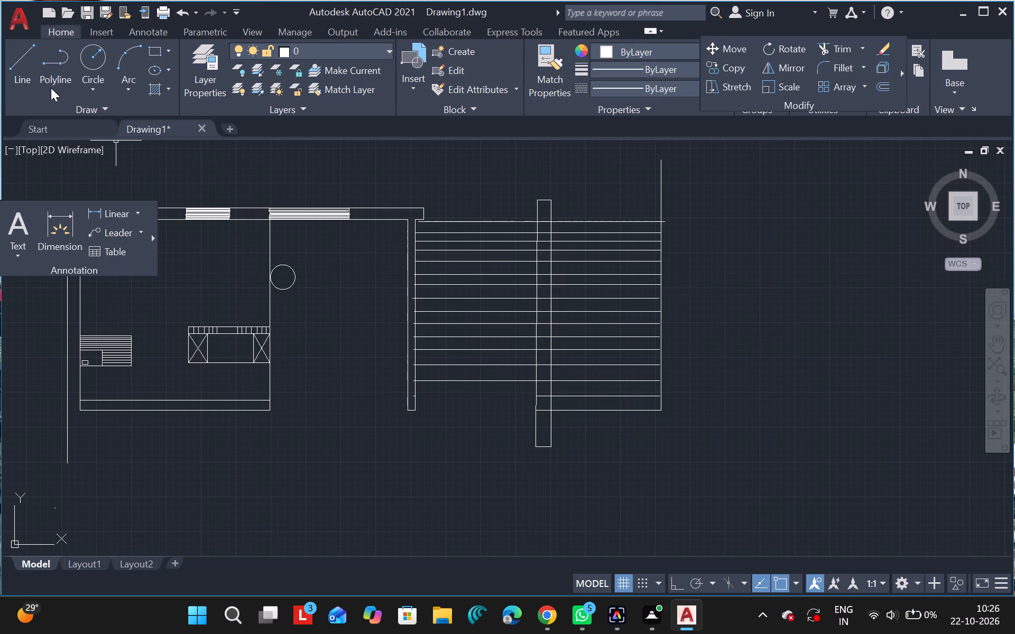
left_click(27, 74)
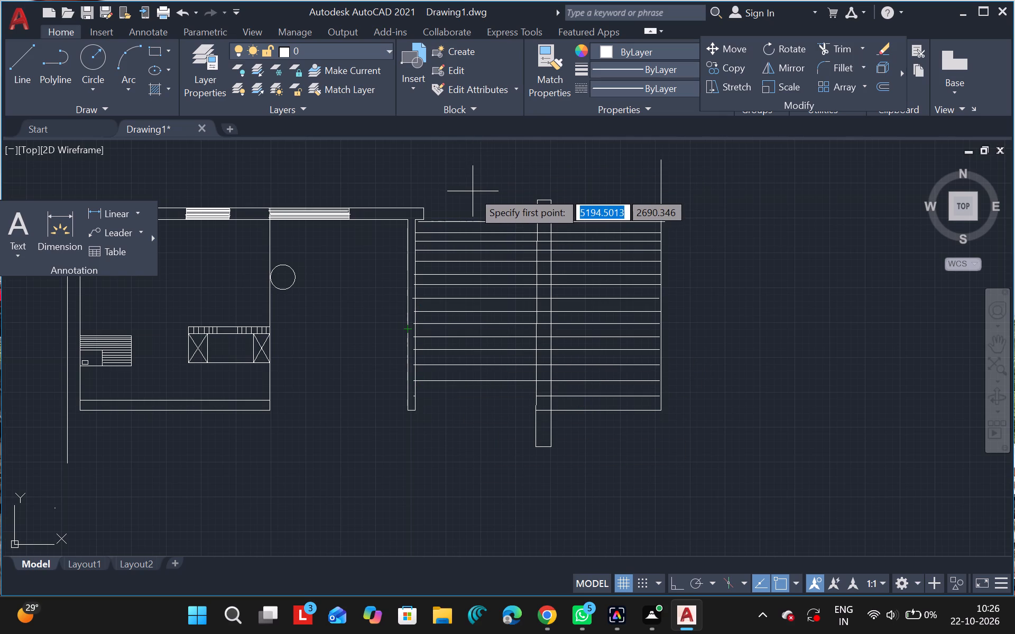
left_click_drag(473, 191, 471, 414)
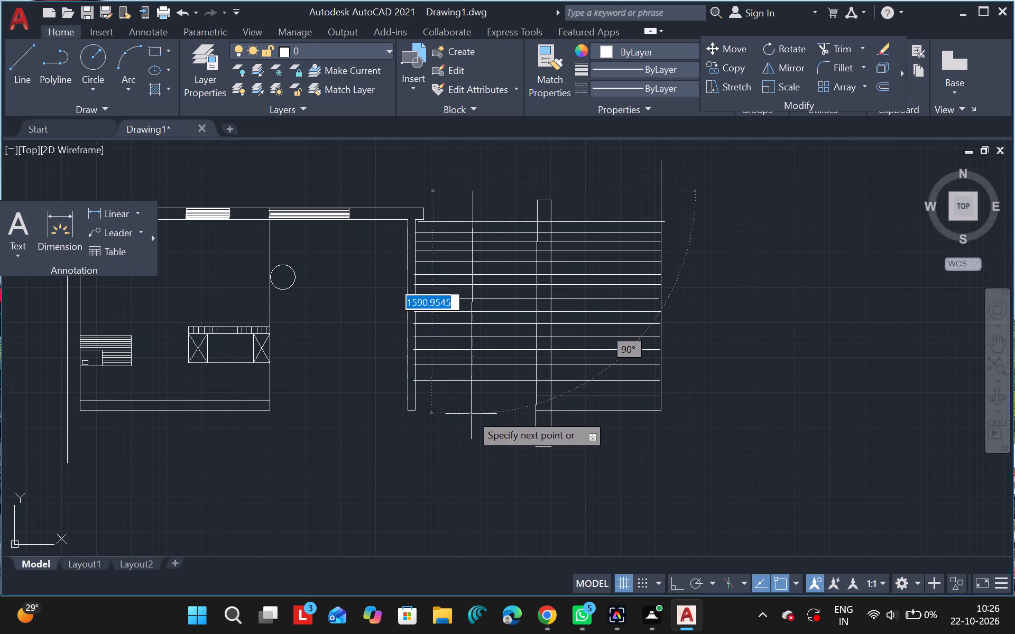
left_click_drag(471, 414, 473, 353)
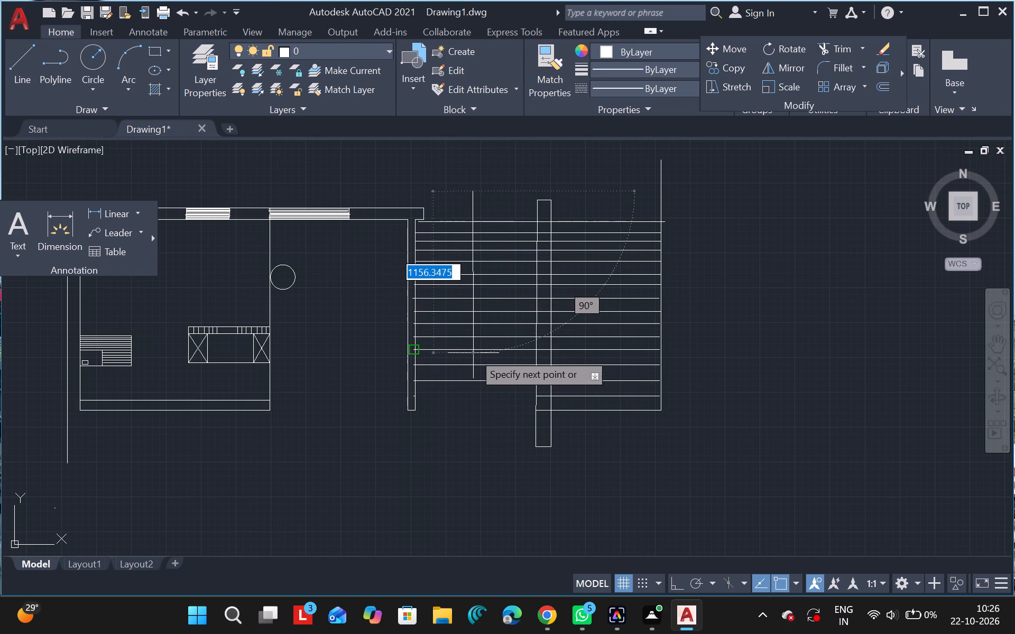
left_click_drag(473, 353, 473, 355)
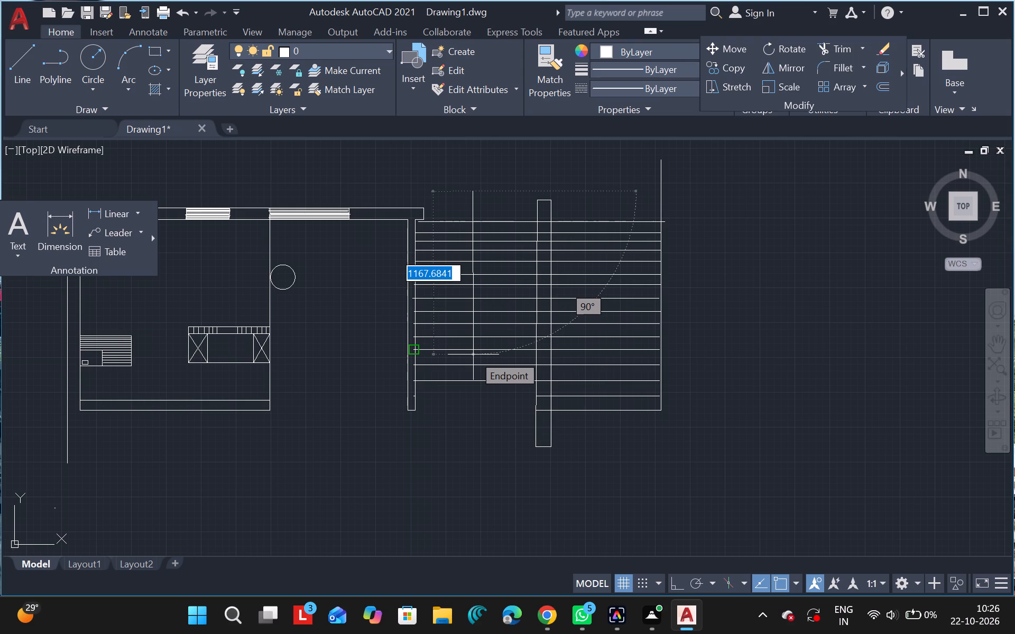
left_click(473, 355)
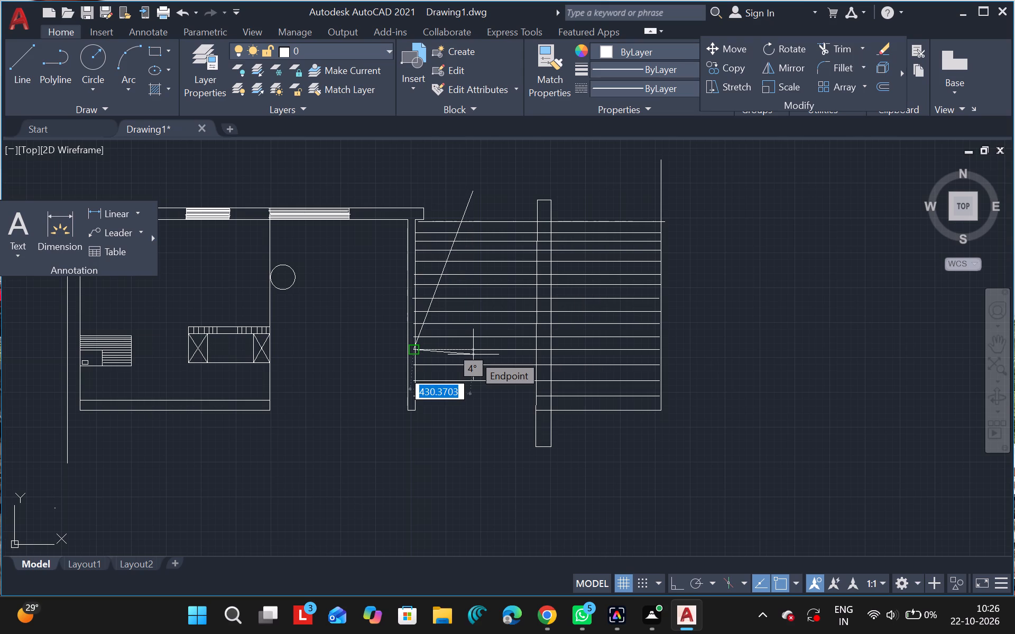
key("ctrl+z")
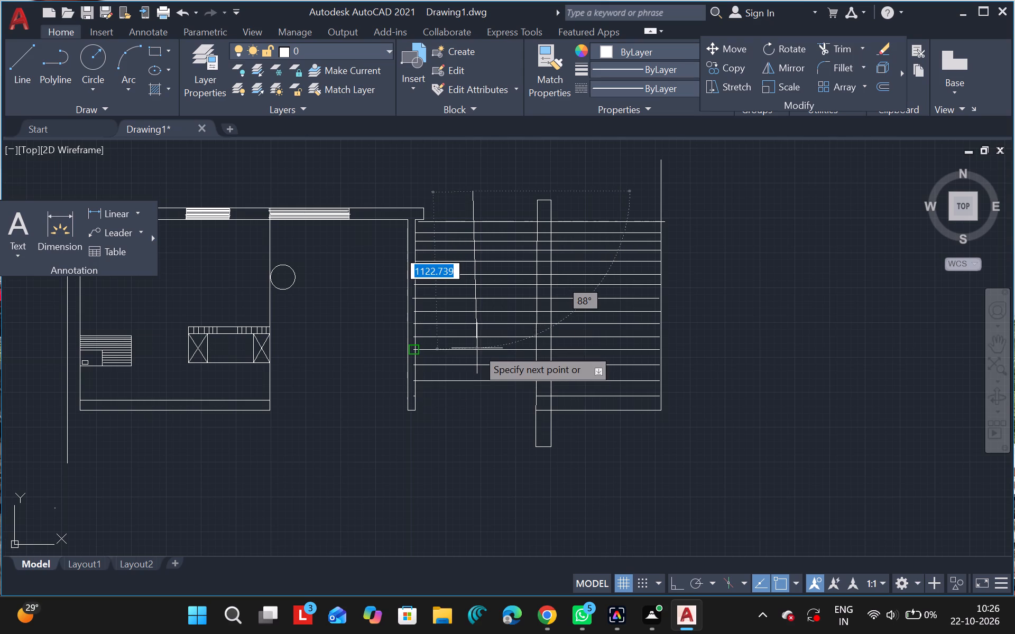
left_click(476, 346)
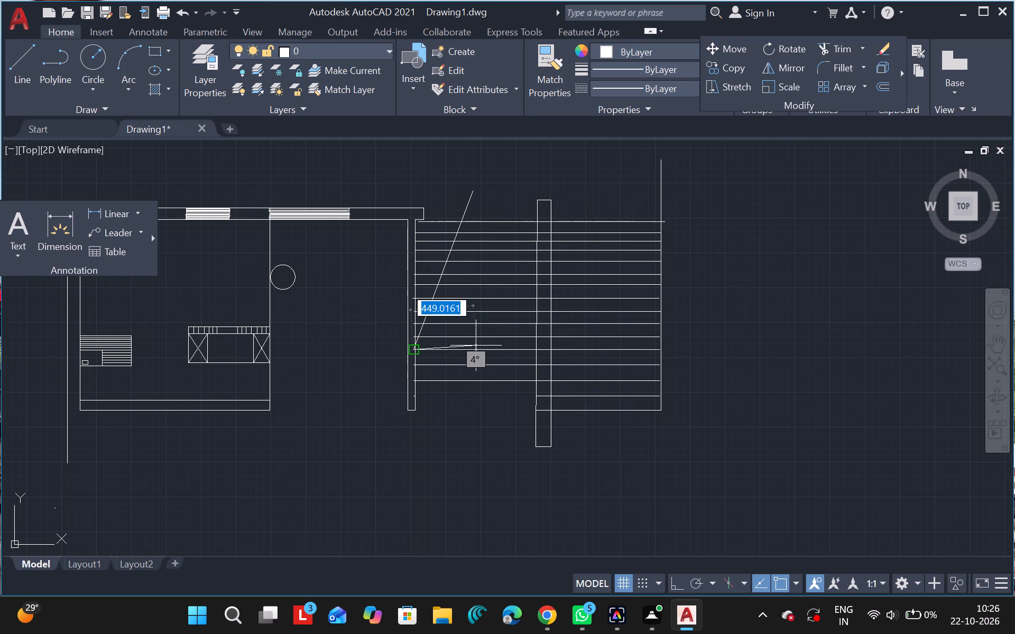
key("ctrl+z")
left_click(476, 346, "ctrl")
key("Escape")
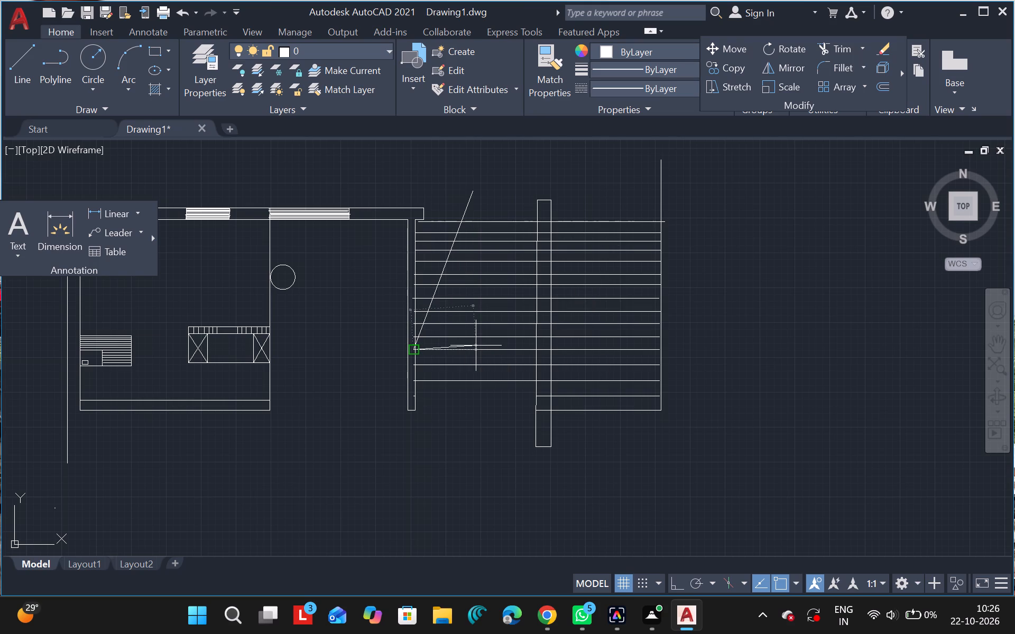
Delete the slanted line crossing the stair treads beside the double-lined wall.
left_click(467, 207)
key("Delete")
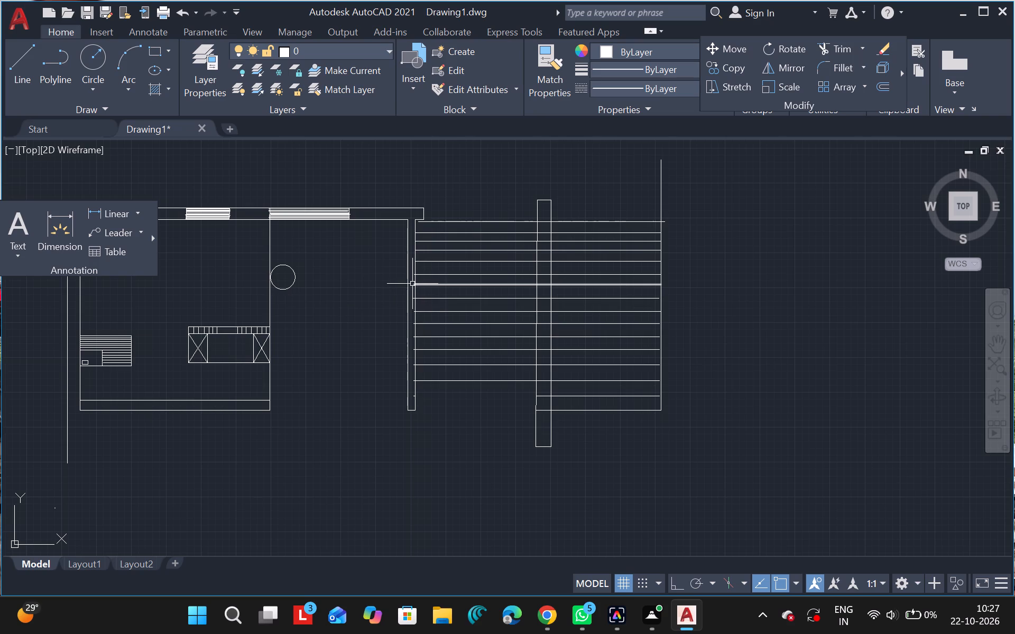
Trim the middle and lower tread ends that overshoot the stair-side line of the double-lined wall.
scroll(412, 284, "up", 2, "ctrl")
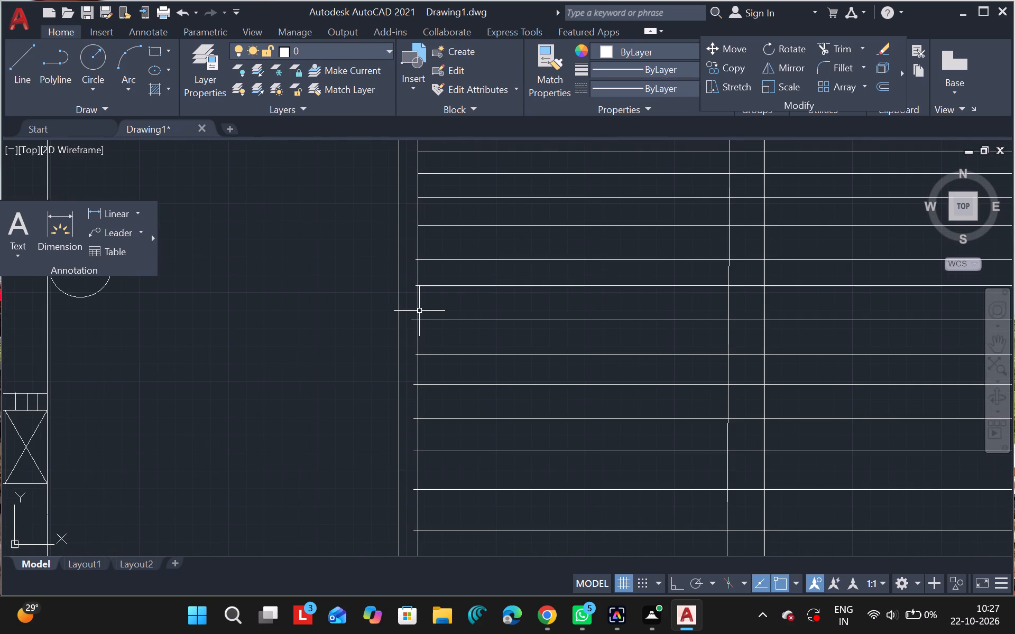
type("tr")
left_click(467, 352)
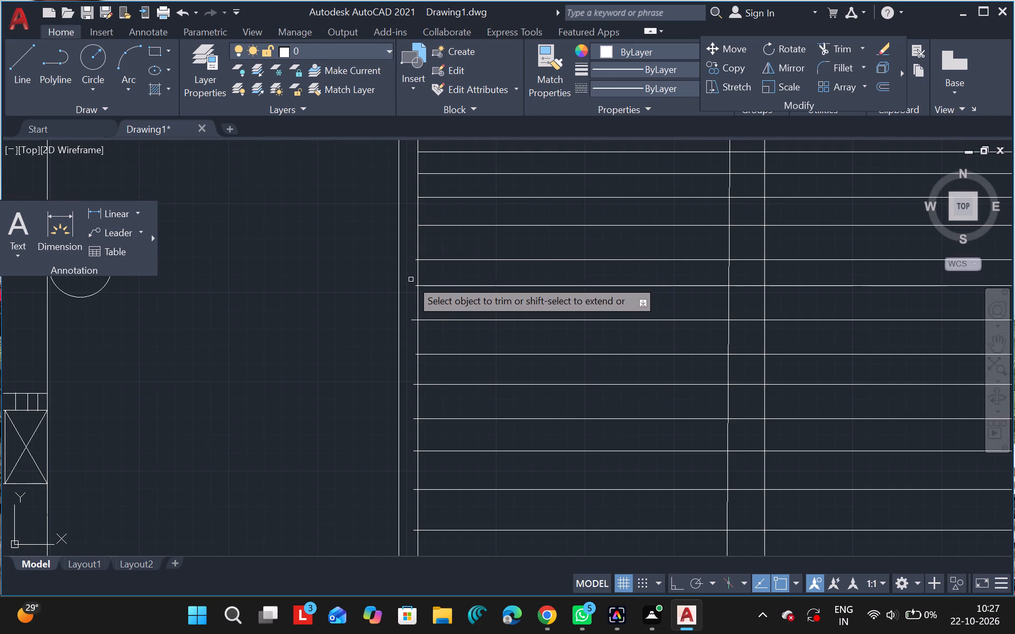
left_click_drag(412, 256, 411, 298)
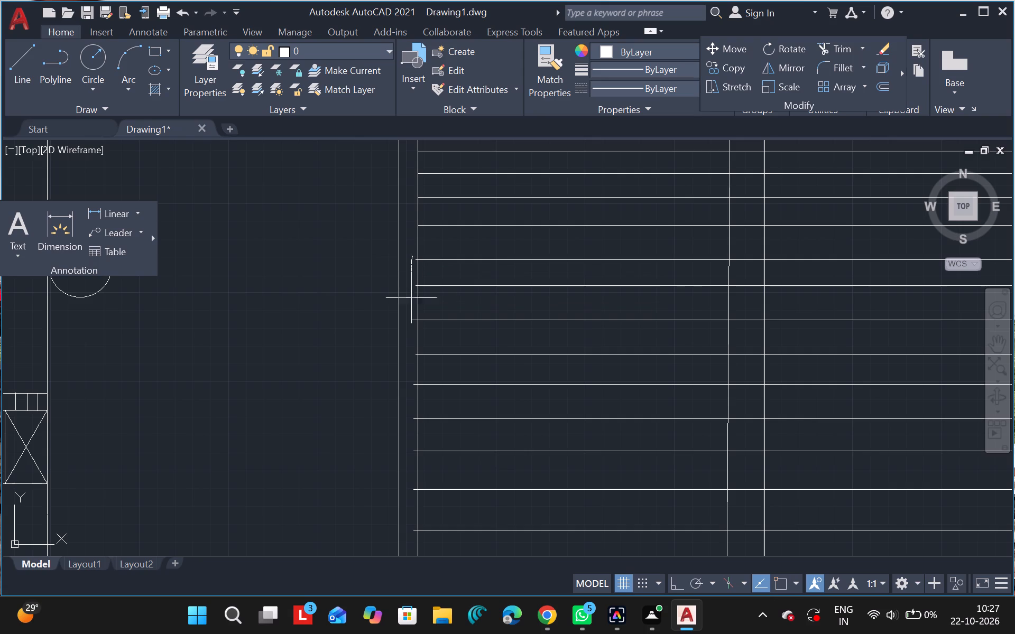
left_click_drag(411, 298, 414, 430)
left_click_drag(414, 430, 416, 495)
left_click_drag(416, 495, 416, 533)
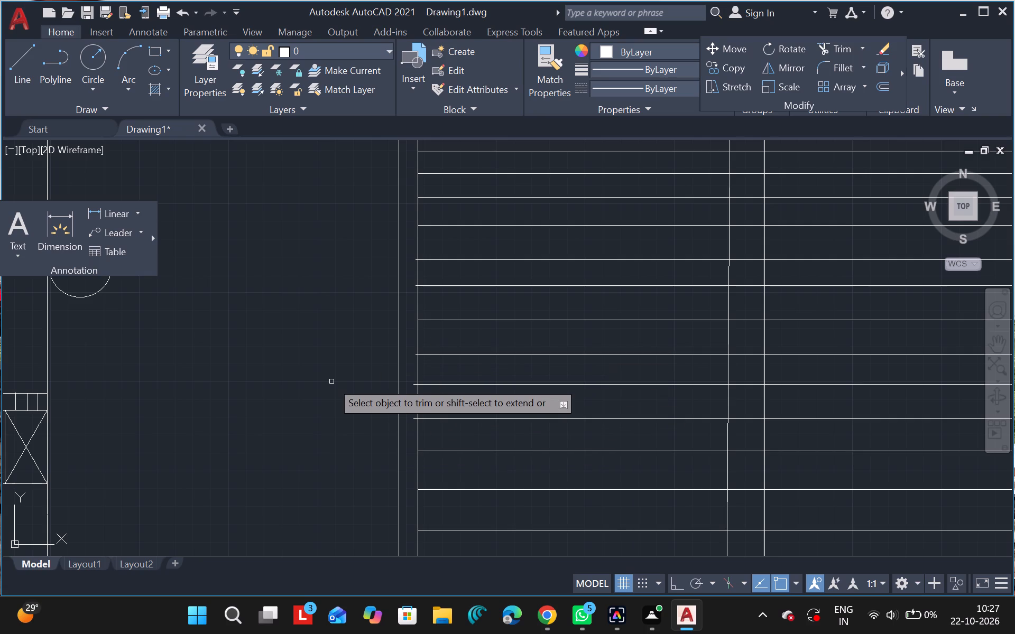
scroll(331, 381, "up", 3, "ctrl")
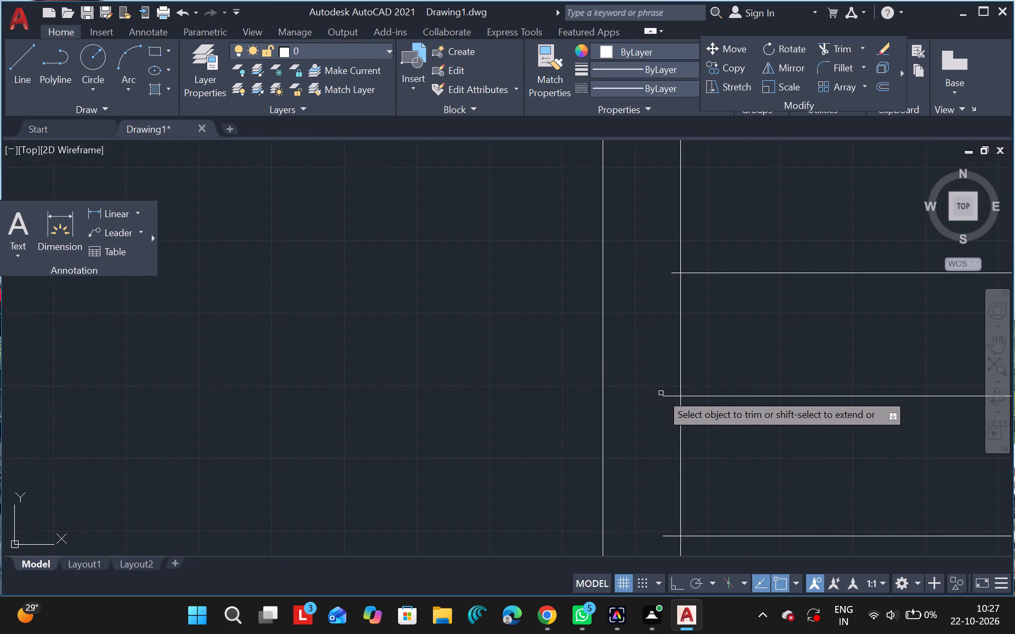
left_click_drag(664, 396, 671, 265)
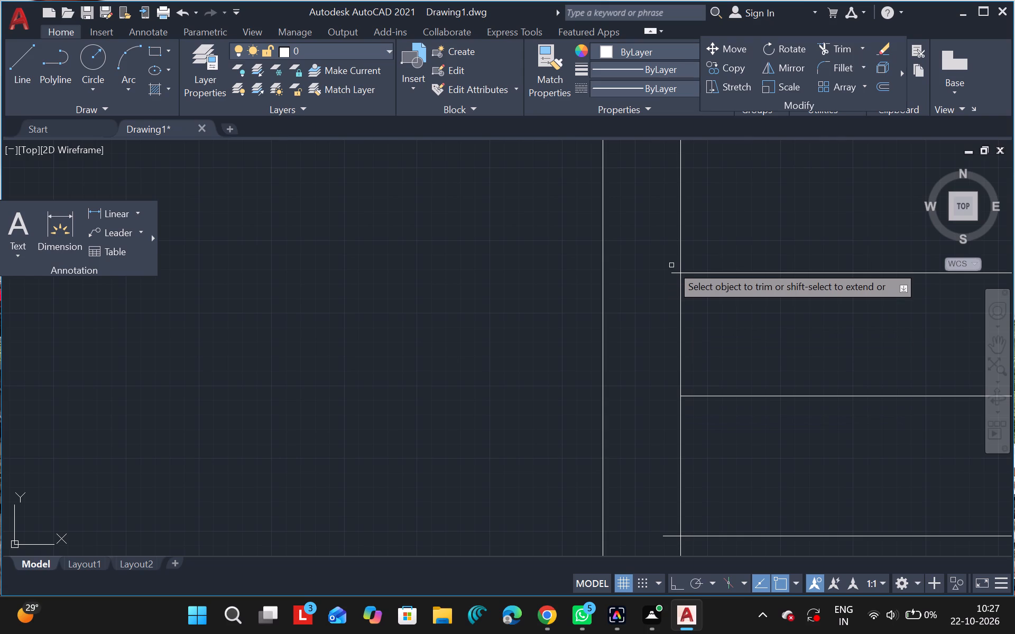
left_click_drag(671, 265, 673, 273)
left_click(673, 273)
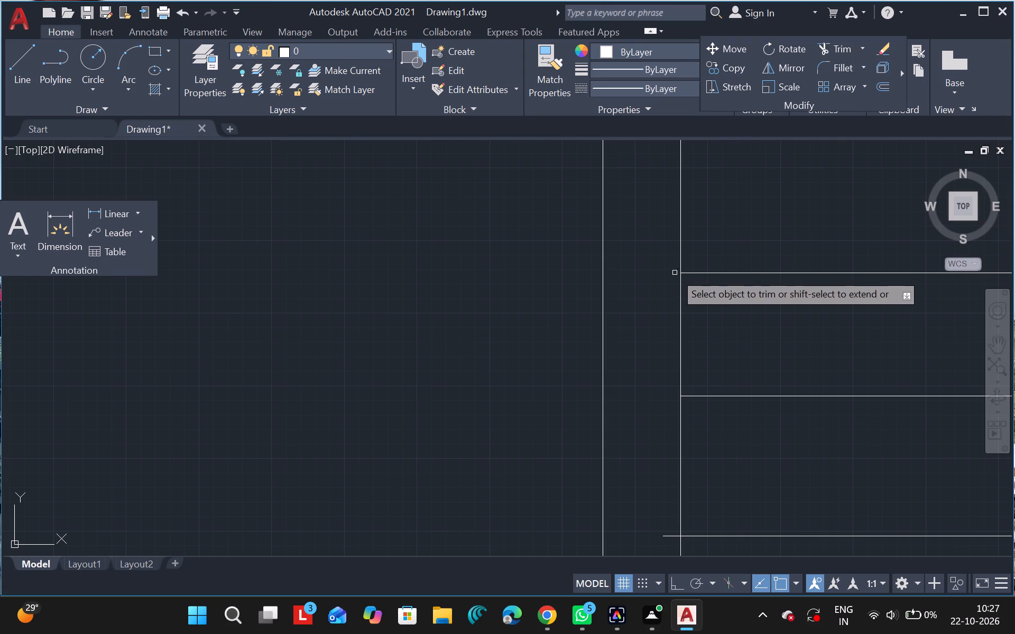
left_click(670, 538)
Trim the two upper treads' remaining overshoots and the leftover tread stub near the lower end of the double-lined wall.
scroll(670, 538, "down", 2, "ctrl")
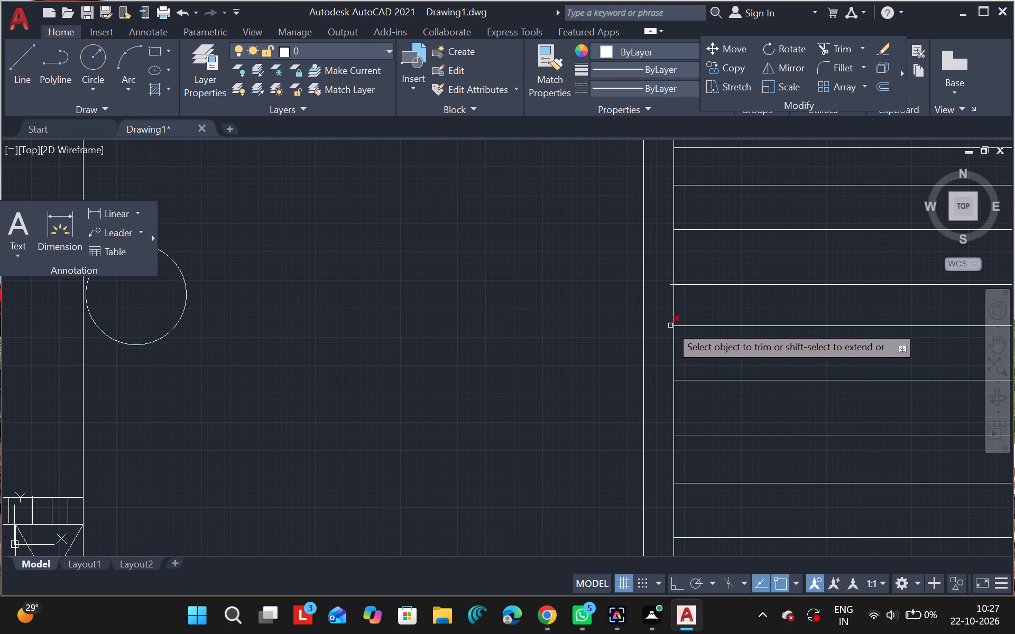
left_click_drag(671, 327, 669, 269)
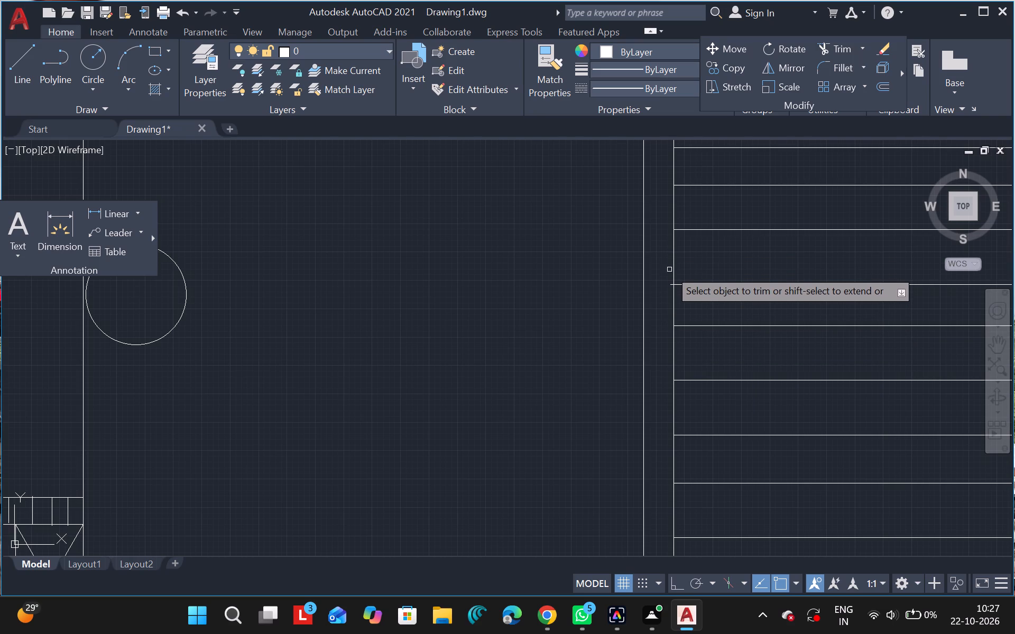
left_click_drag(669, 269, 669, 286)
left_click_drag(669, 286, 654, 214)
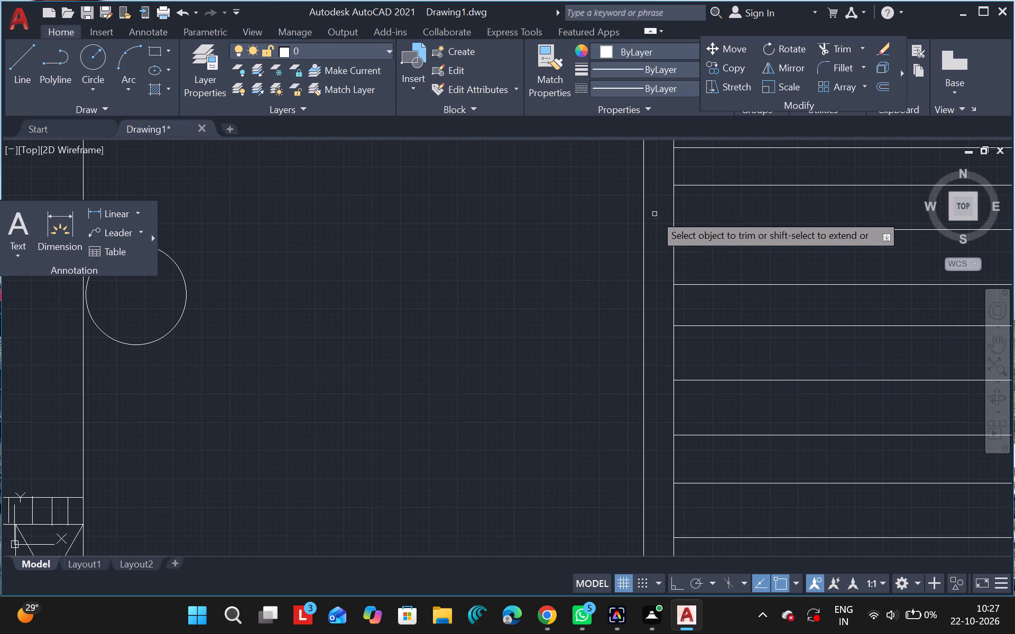
left_click_drag(654, 214, 656, 185)
scroll(656, 185, "down", 2, "ctrl")
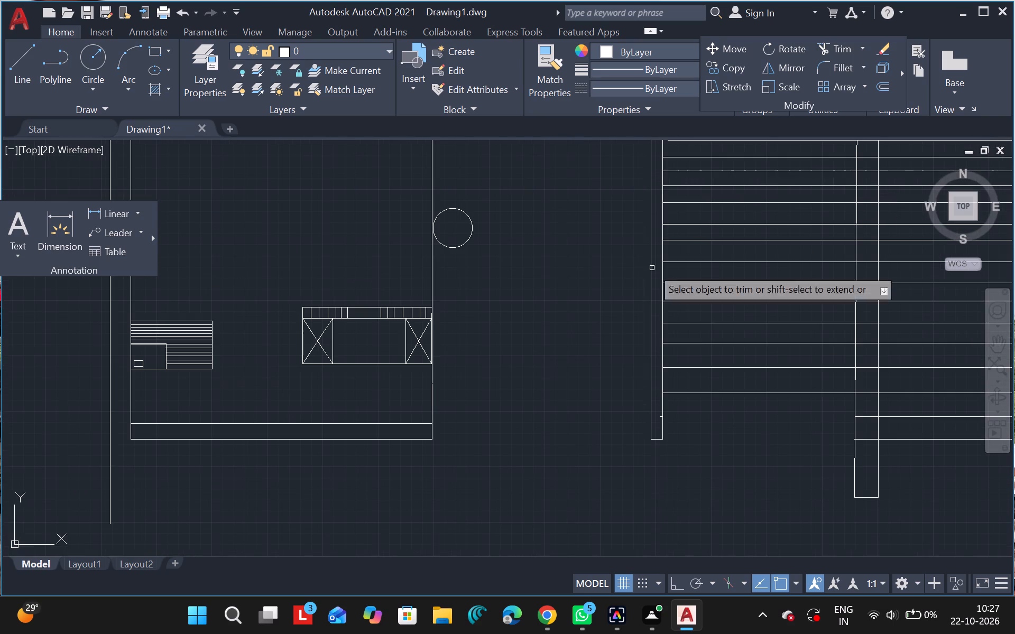
left_click(658, 416)
scroll(658, 416, "down", 1, "ctrl")
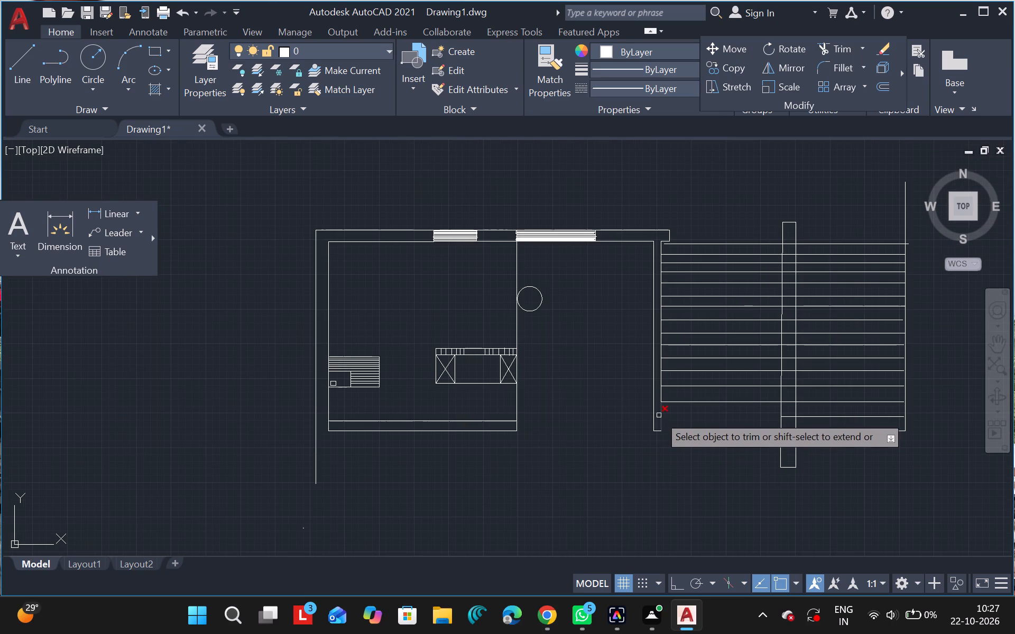
key("Escape")
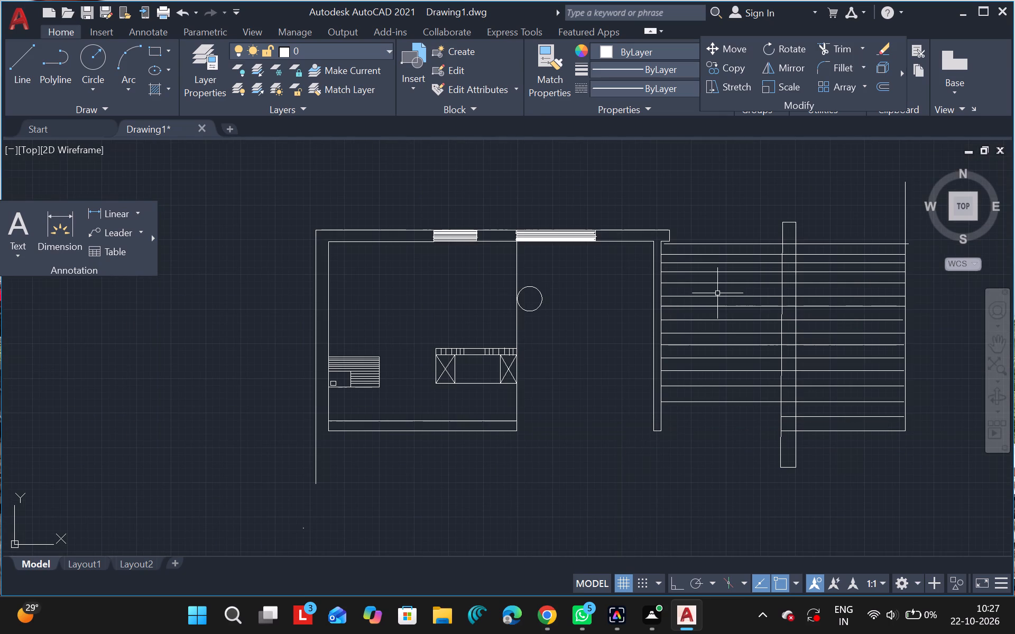
Move the top stair tread slightly upward and outward, level with the inner line of the room's upper wall.
left_click(713, 246)
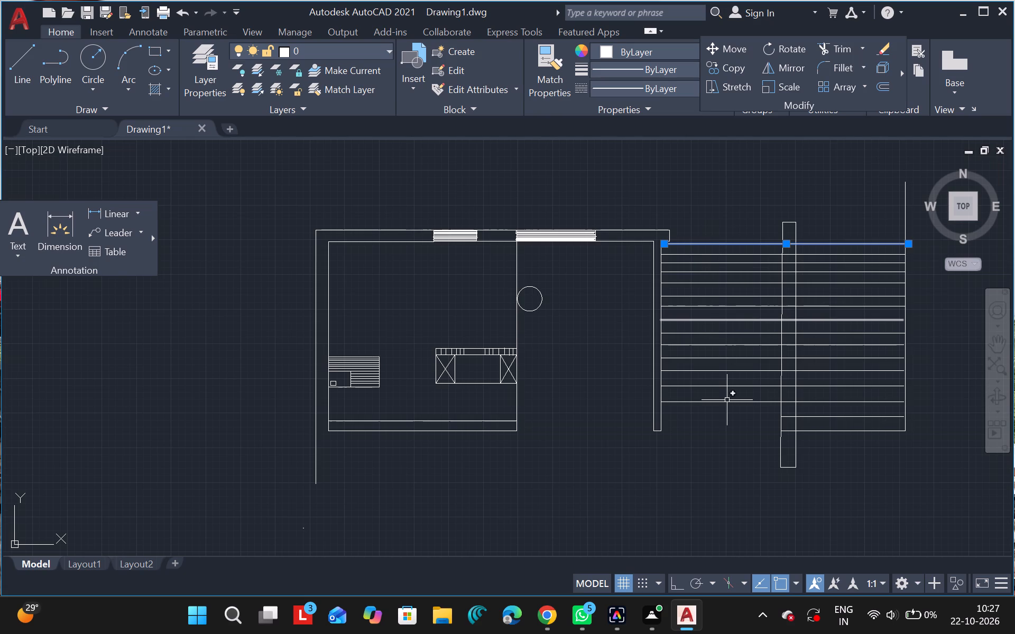
type("mo")
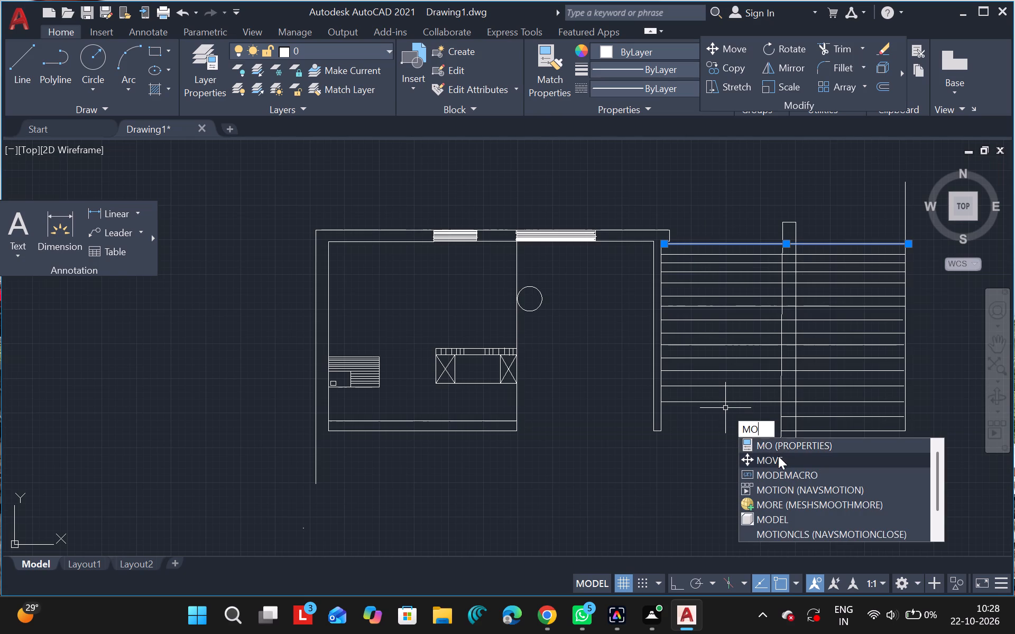
left_click_drag(778, 456, 703, 498)
left_click_drag(703, 498, 702, 479)
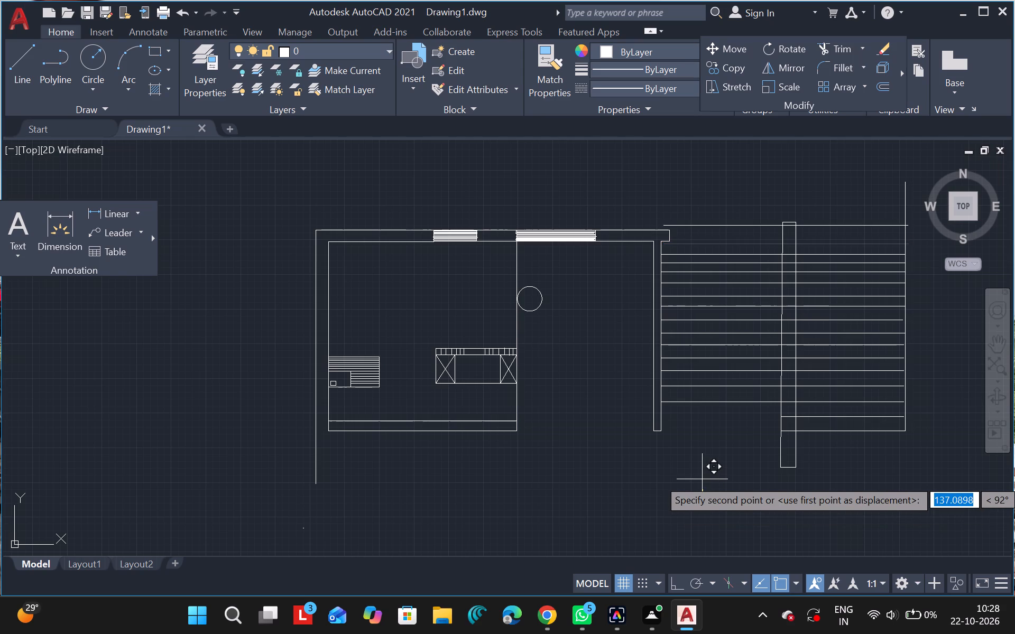
left_click_drag(702, 479, 709, 495)
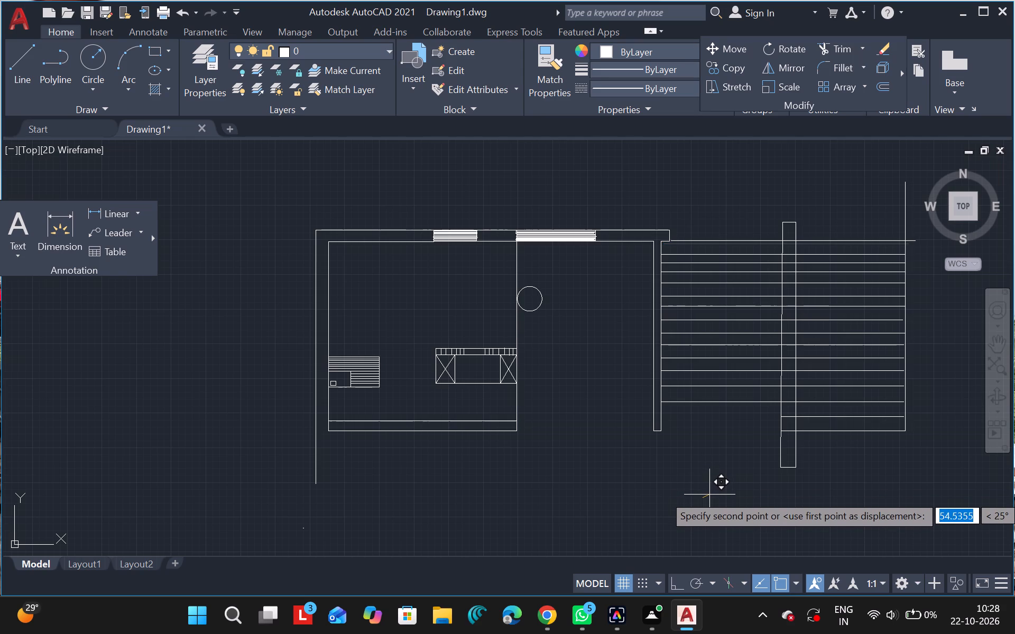
left_click_drag(709, 495, 707, 495)
left_click(707, 495)
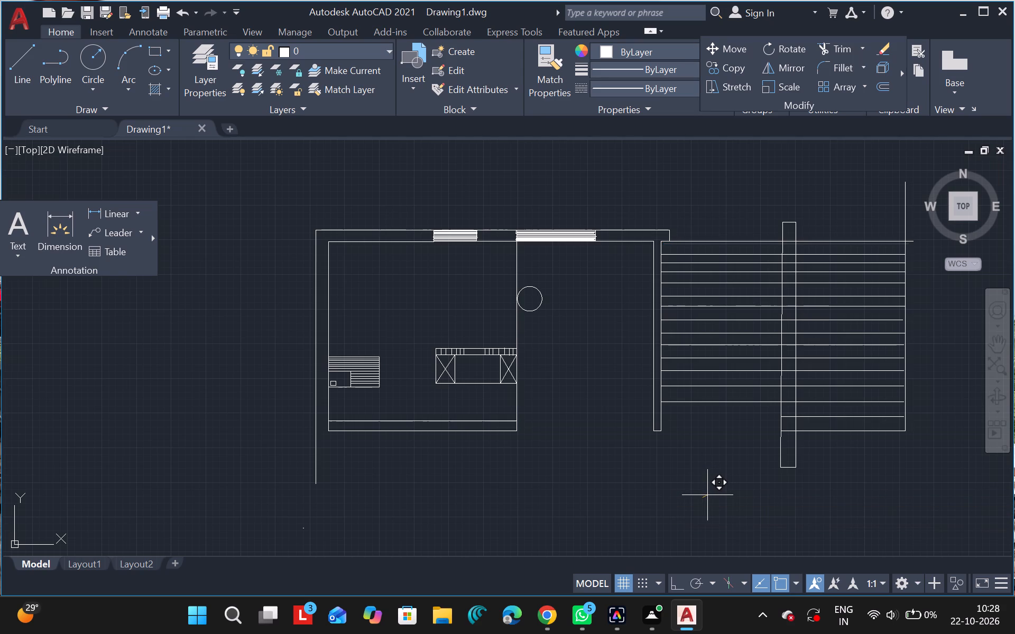
key("Escape")
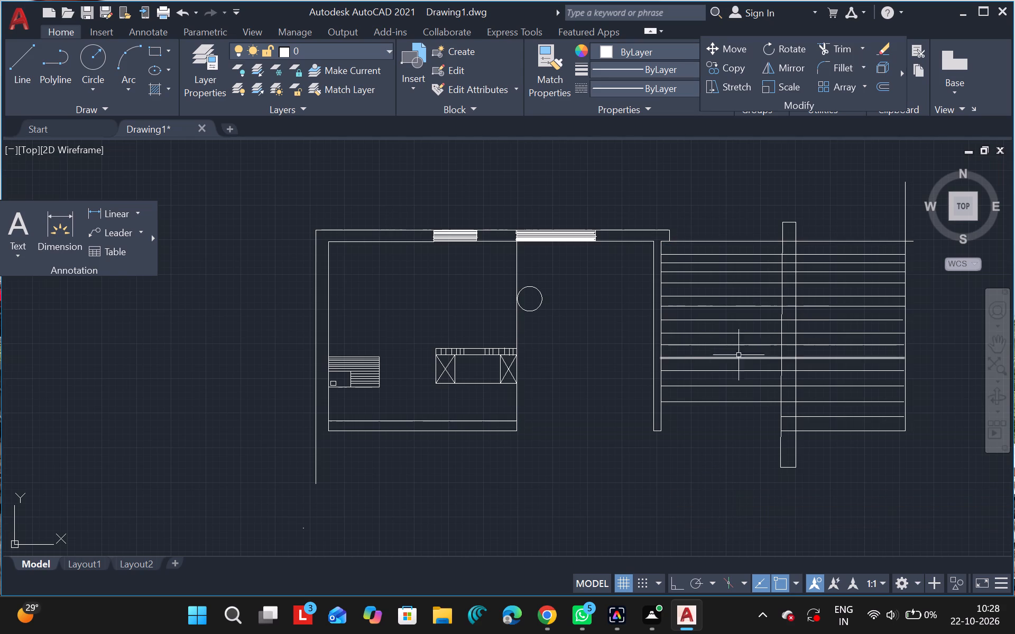
Draw a vertical line across the stair flight beside the double-lined room wall, from above the top tread to below the lowest tread.
left_click(20, 71)
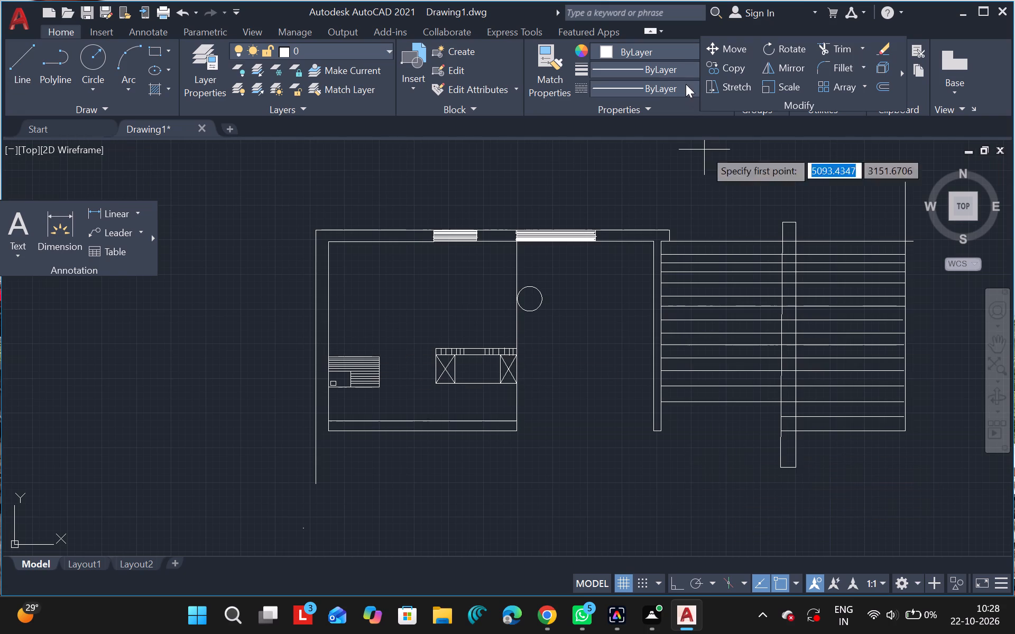
left_click_drag(719, 212, 718, 218)
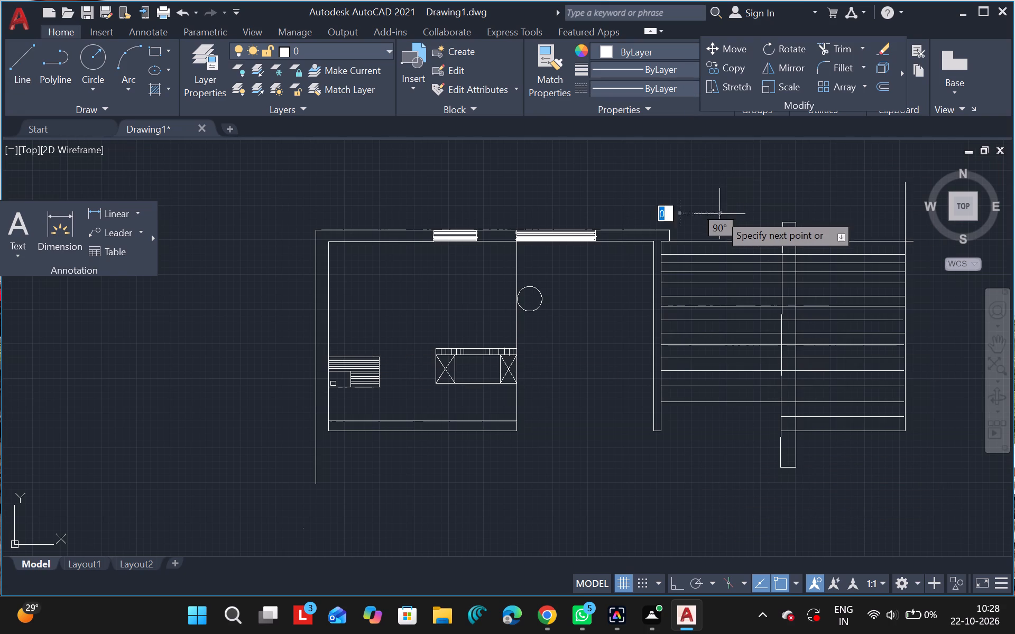
left_click_drag(718, 218, 719, 382)
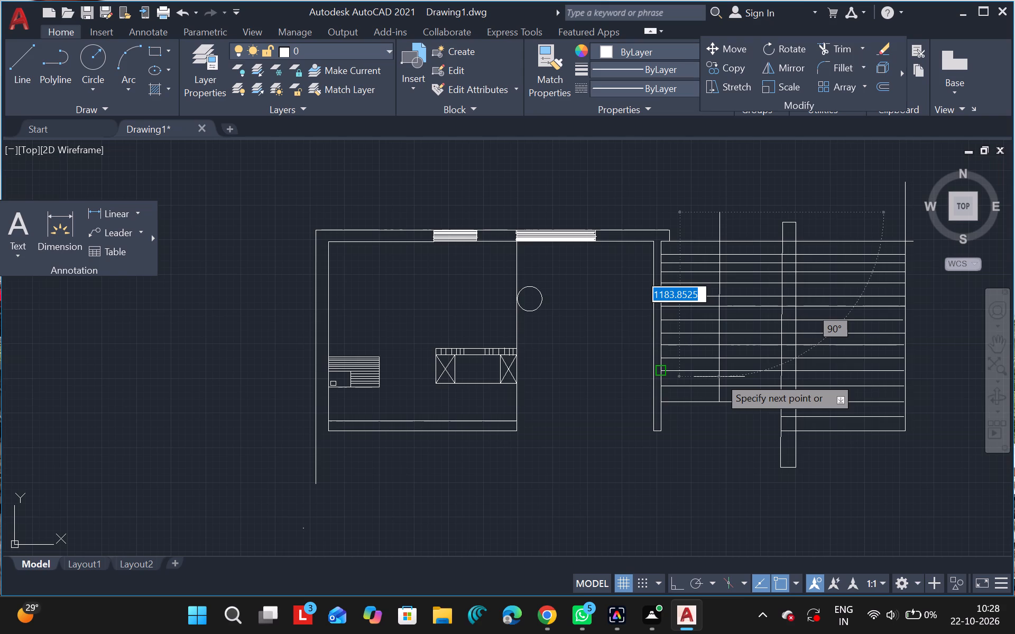
left_click(719, 377)
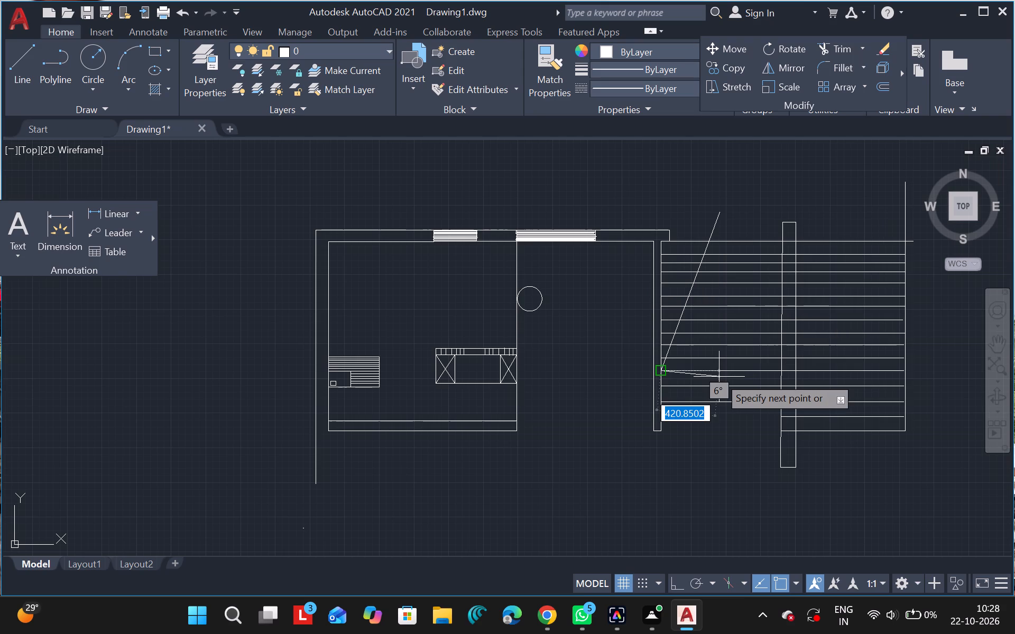
key("ctrl+z")
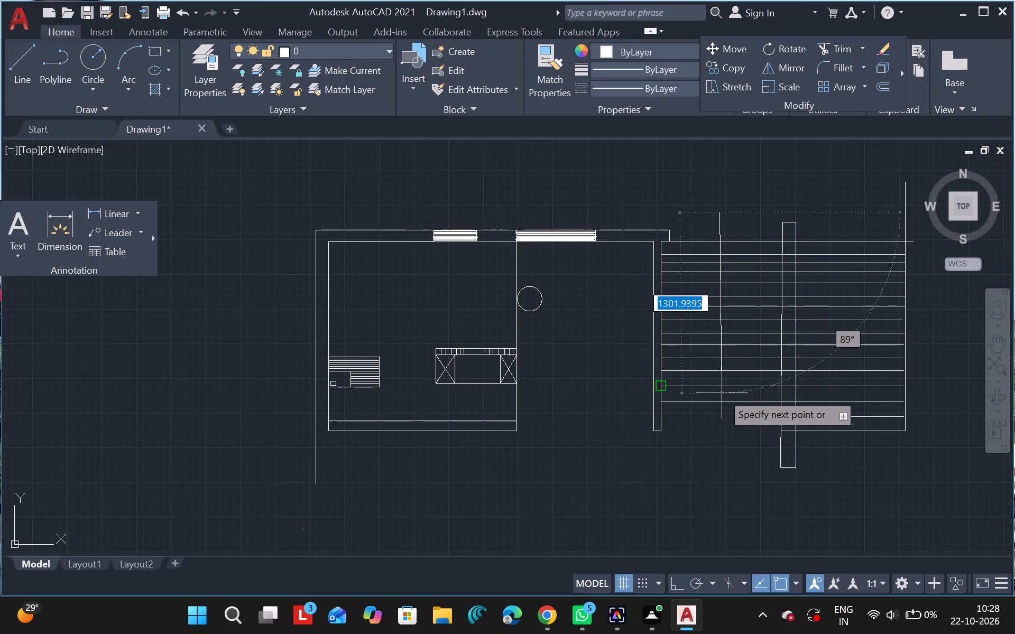
left_click(720, 445)
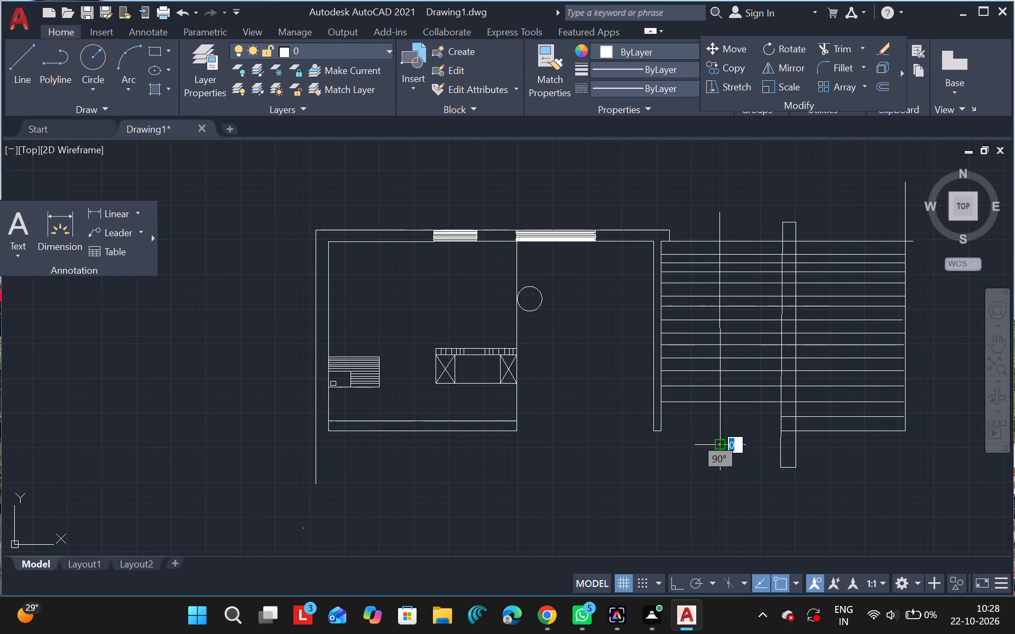
key("Escape")
From that line's upper end, draw a horizontal line about 926 long over the central stair wall, and another about 1142 down the other flight.
left_click(5, 69)
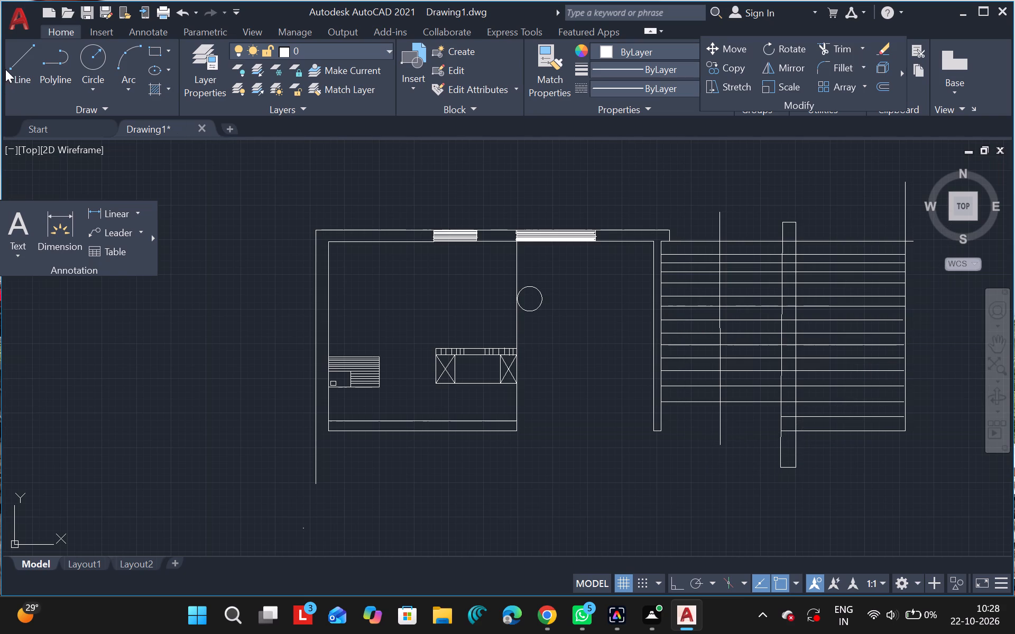
left_click(14, 70)
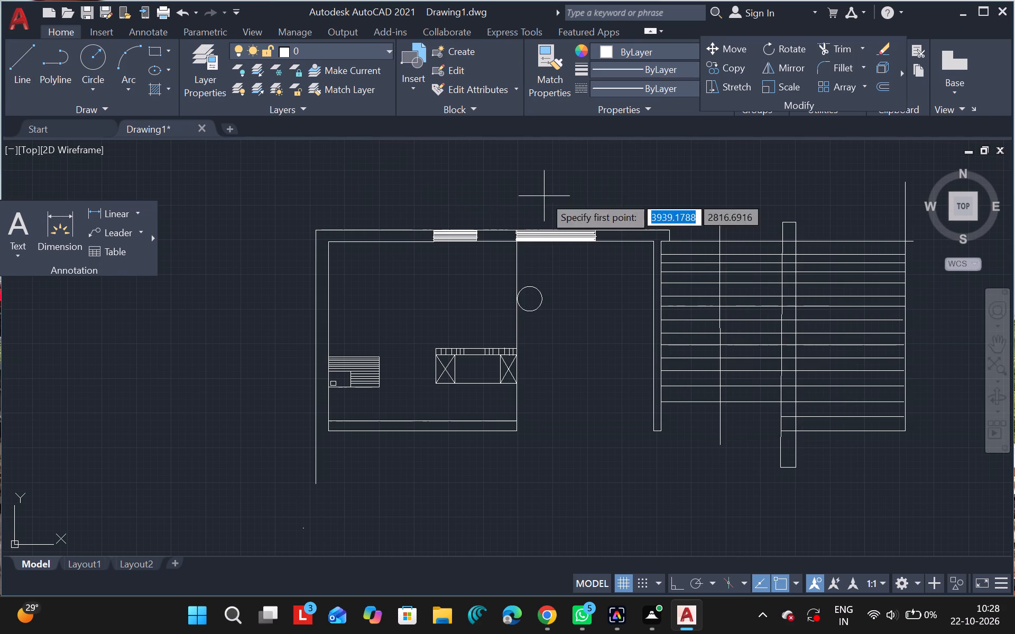
left_click_drag(723, 215, 771, 218)
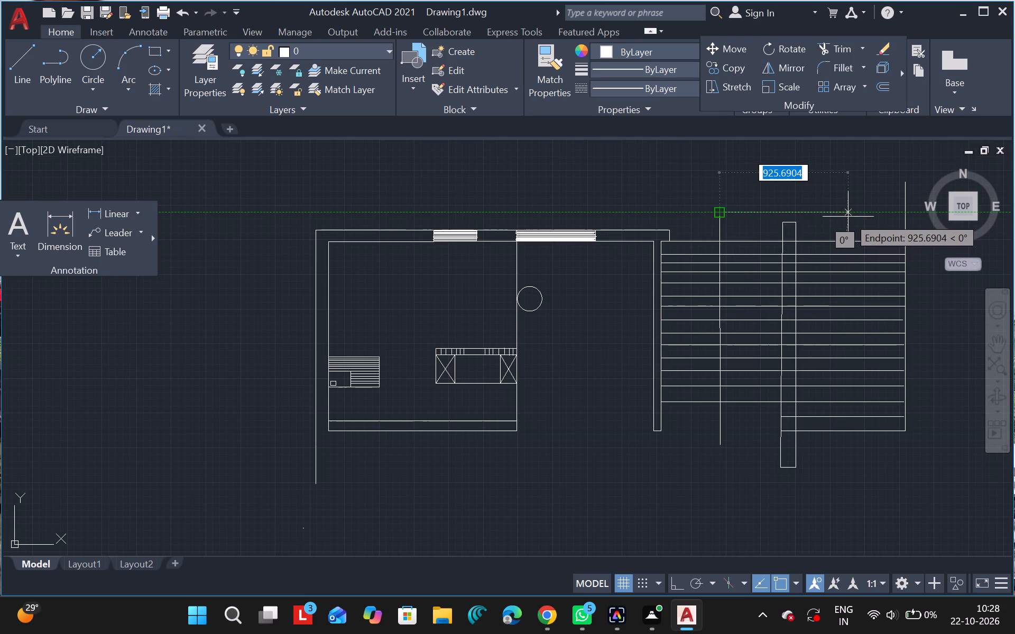
left_click_drag(848, 217, 851, 297)
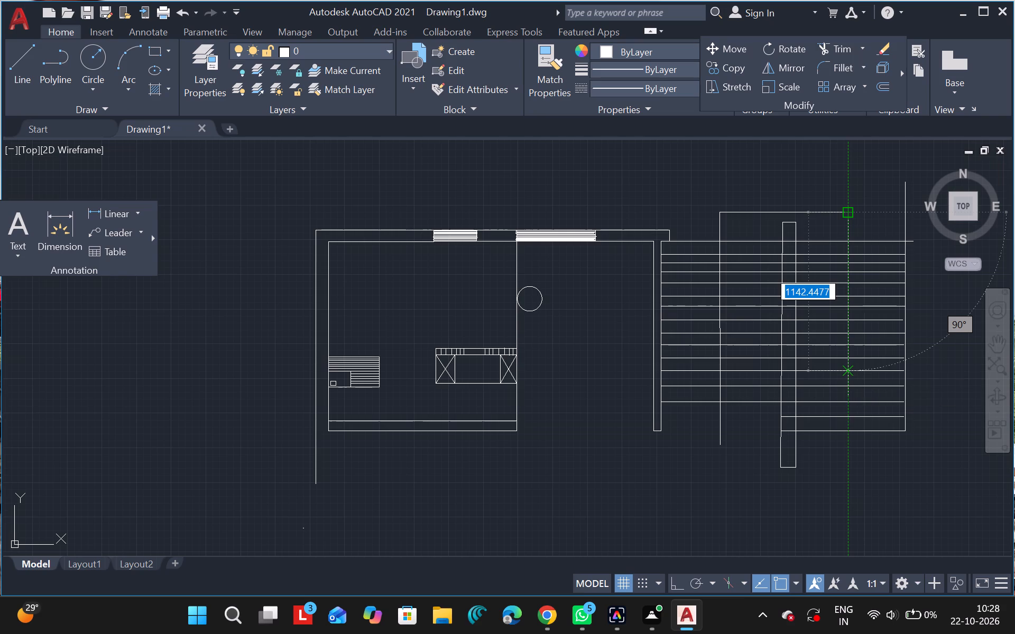
left_click(848, 371)
key("Escape")
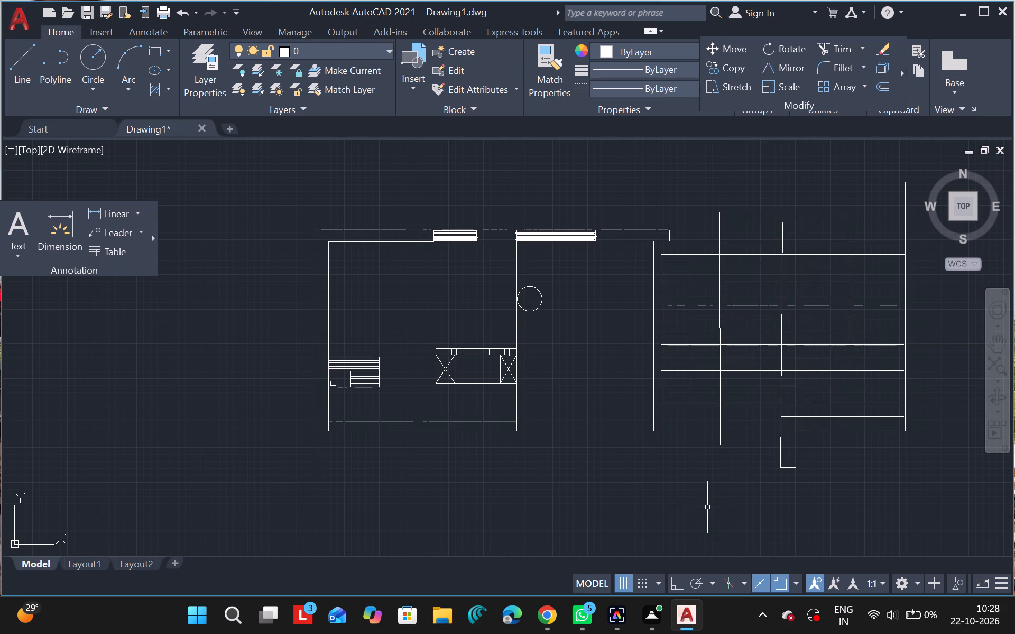
Trim the lower end of the first flight's vertical line back to the tread where the other flight's line ends.
type("tr")
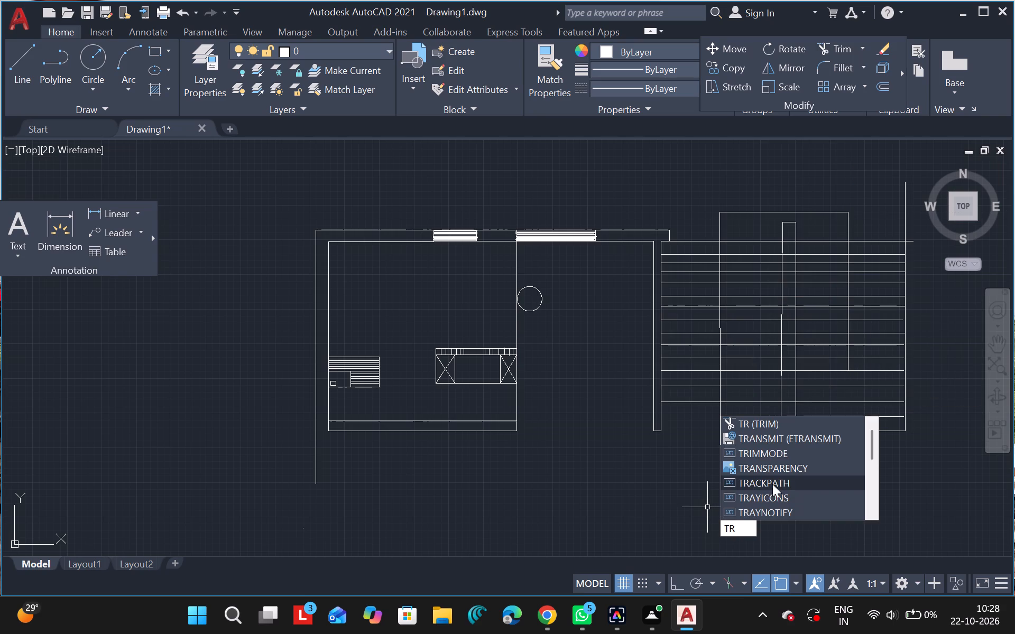
left_click(755, 427)
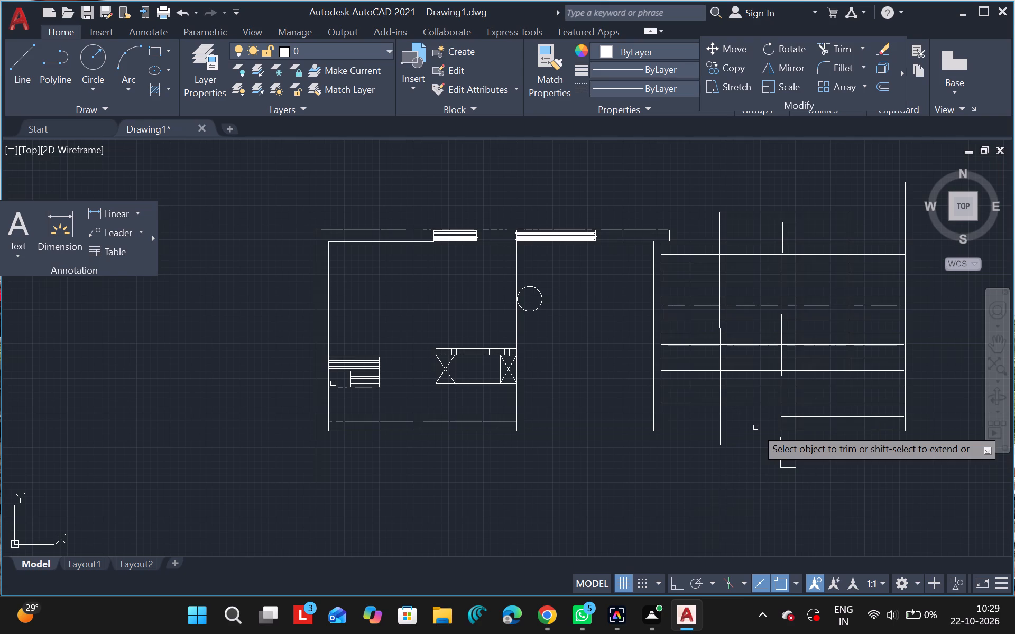
left_click(721, 424)
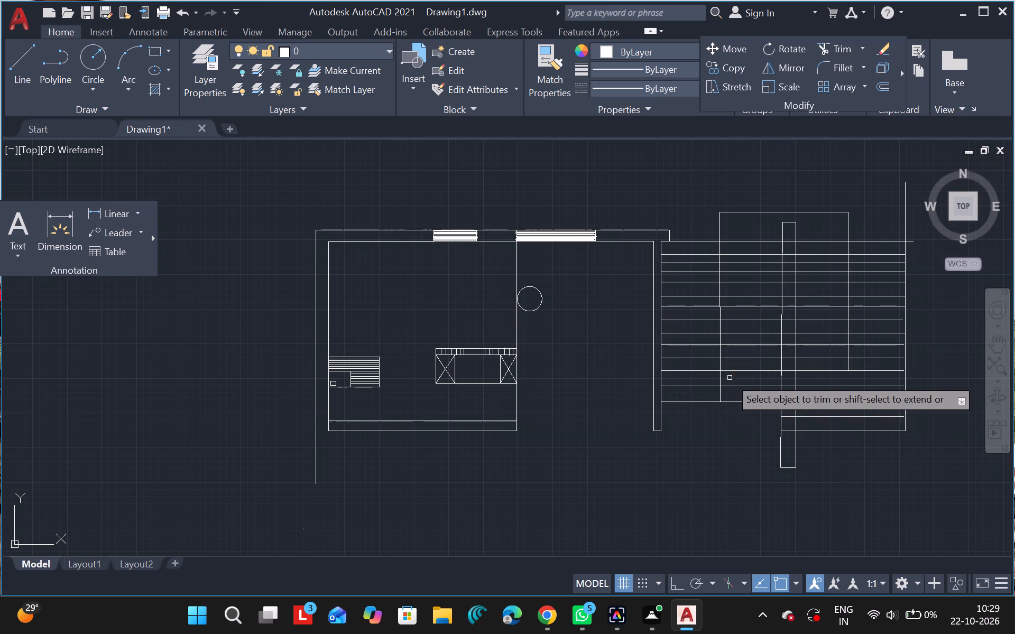
left_click_drag(720, 393, 720, 376)
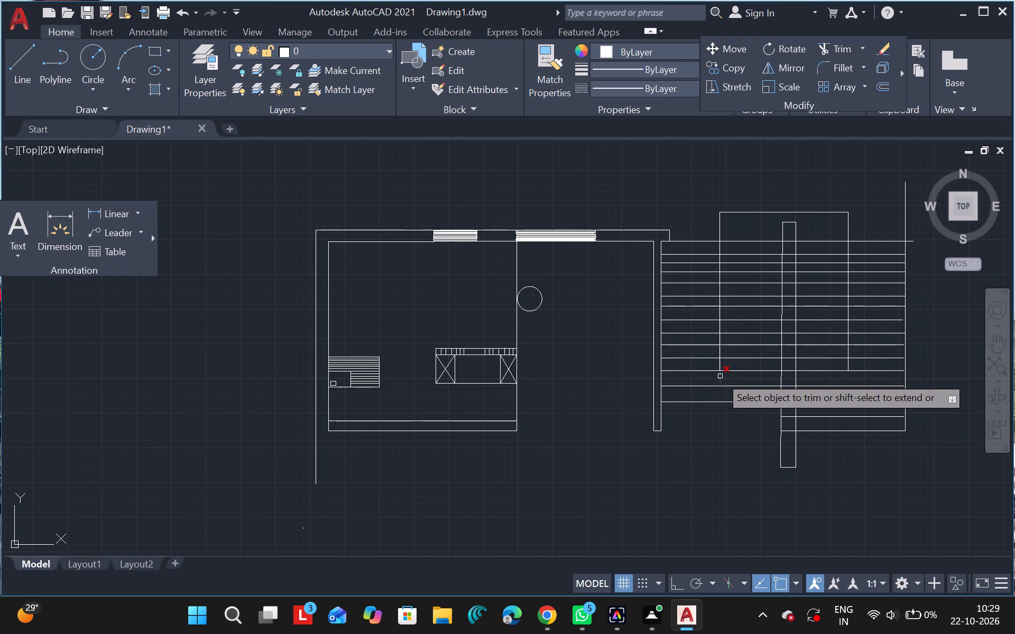
left_click_drag(720, 376, 719, 377)
left_click(719, 377)
key("Escape")
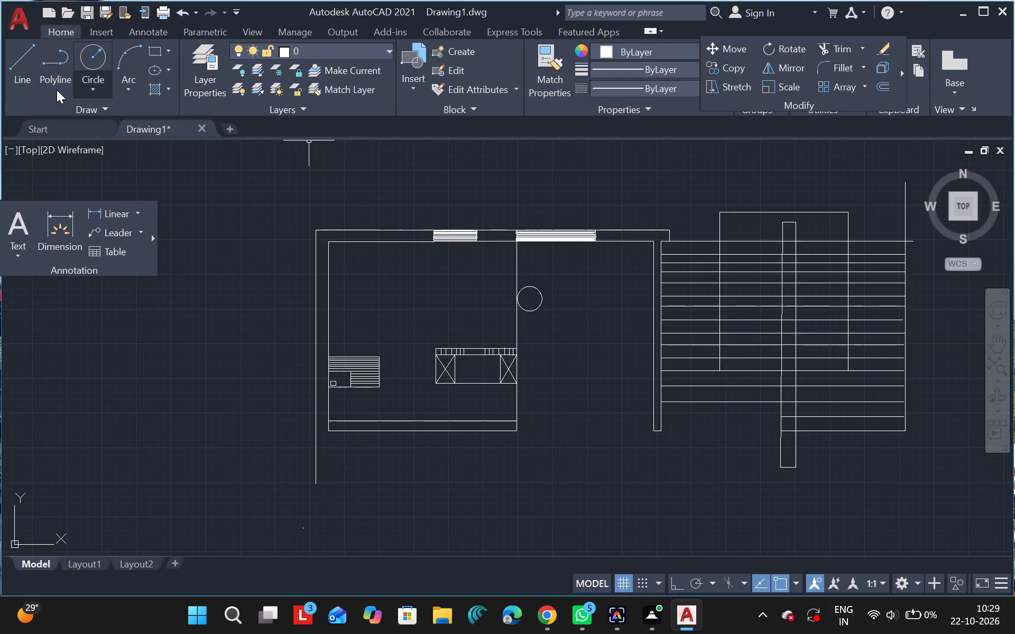
Continue the vertical line on the outer flight downward across two more treads with two short line segments, the second about 115 long.
left_click(5, 61)
left_click(20, 62)
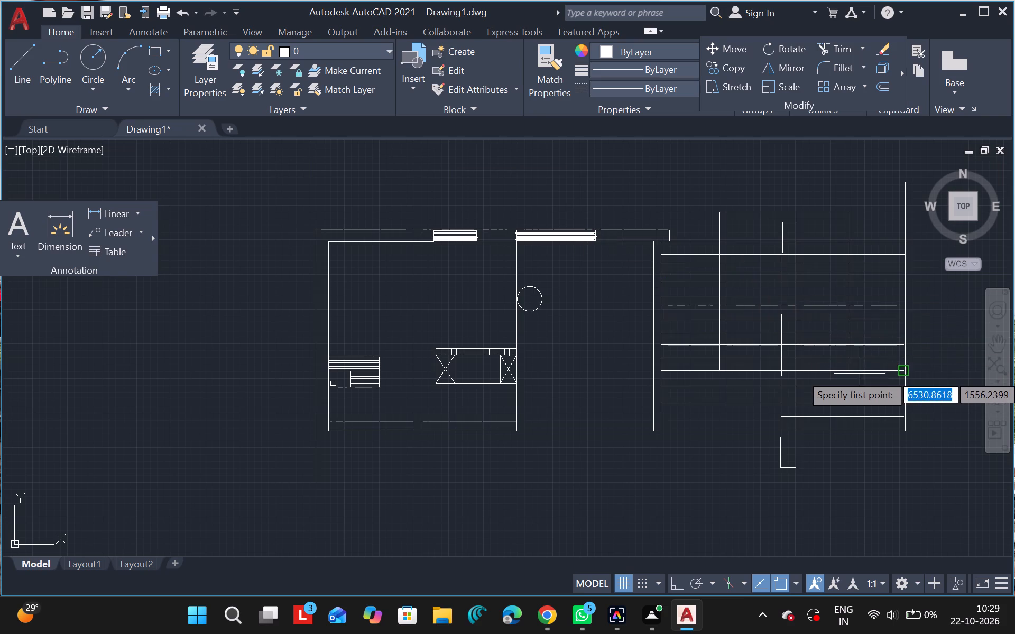
left_click_drag(849, 370, 849, 390)
left_click(849, 390)
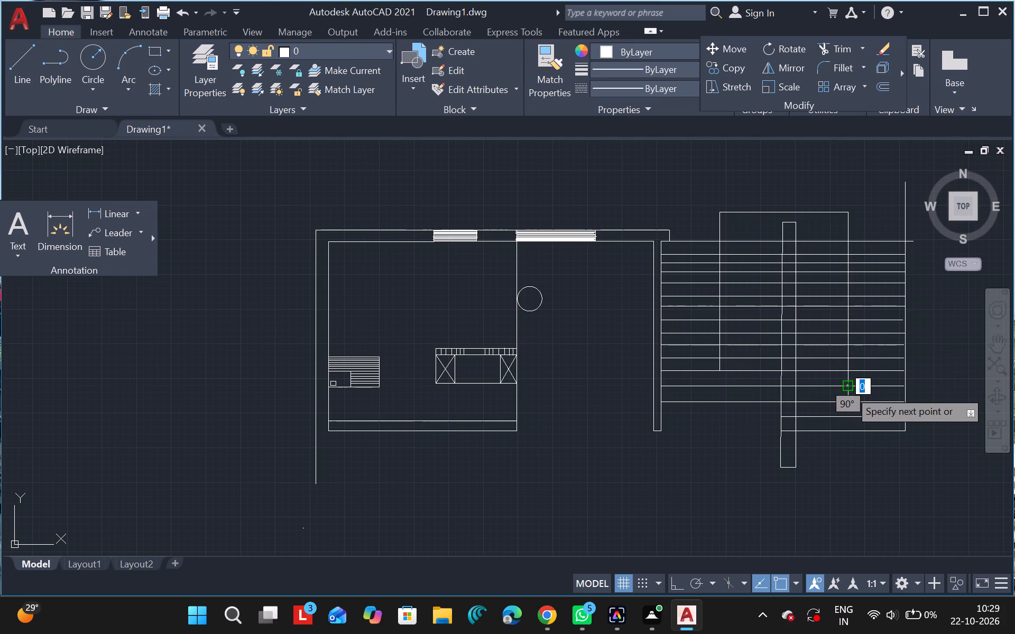
key("Escape")
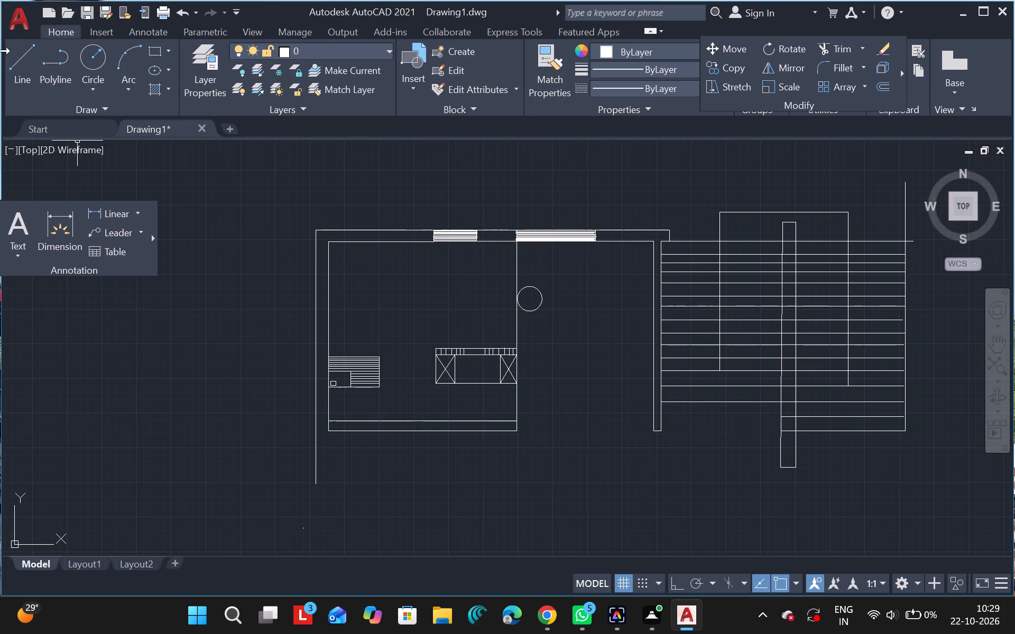
left_click(21, 52)
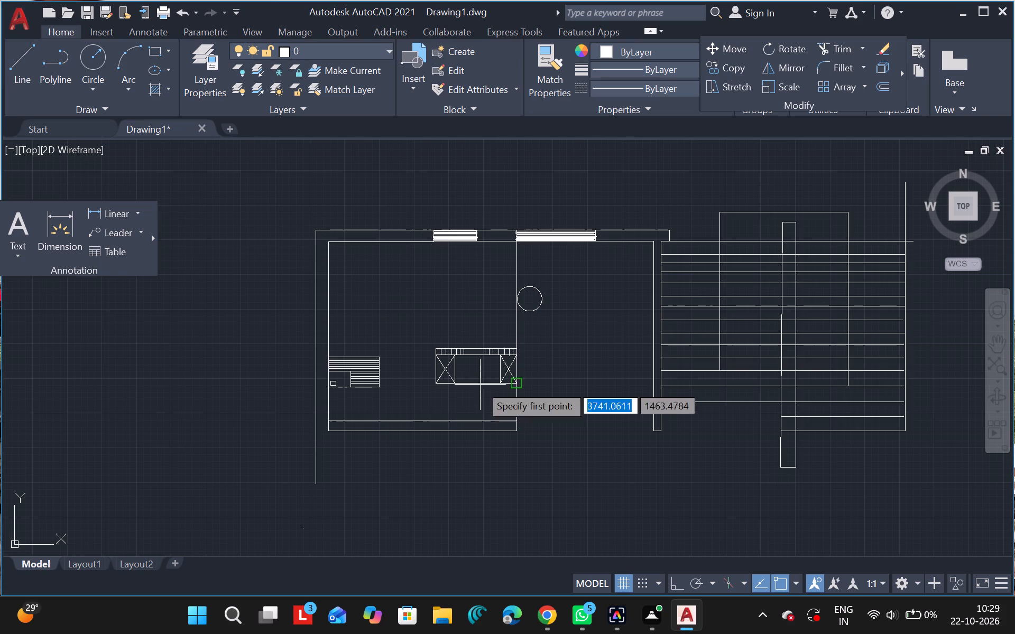
left_click_drag(846, 390, 846, 400)
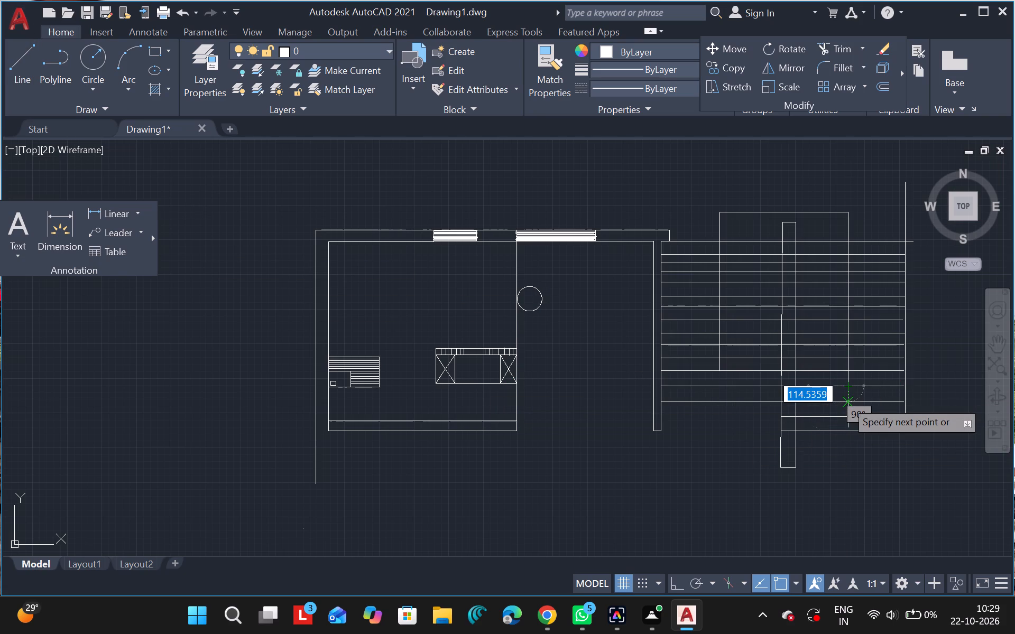
left_click(846, 400)
key("Escape")
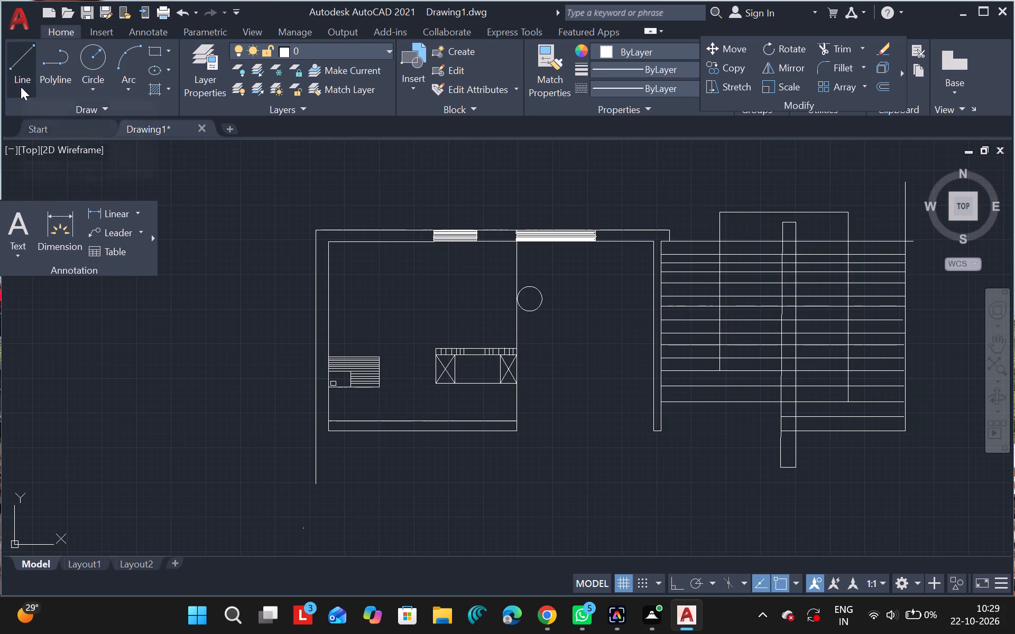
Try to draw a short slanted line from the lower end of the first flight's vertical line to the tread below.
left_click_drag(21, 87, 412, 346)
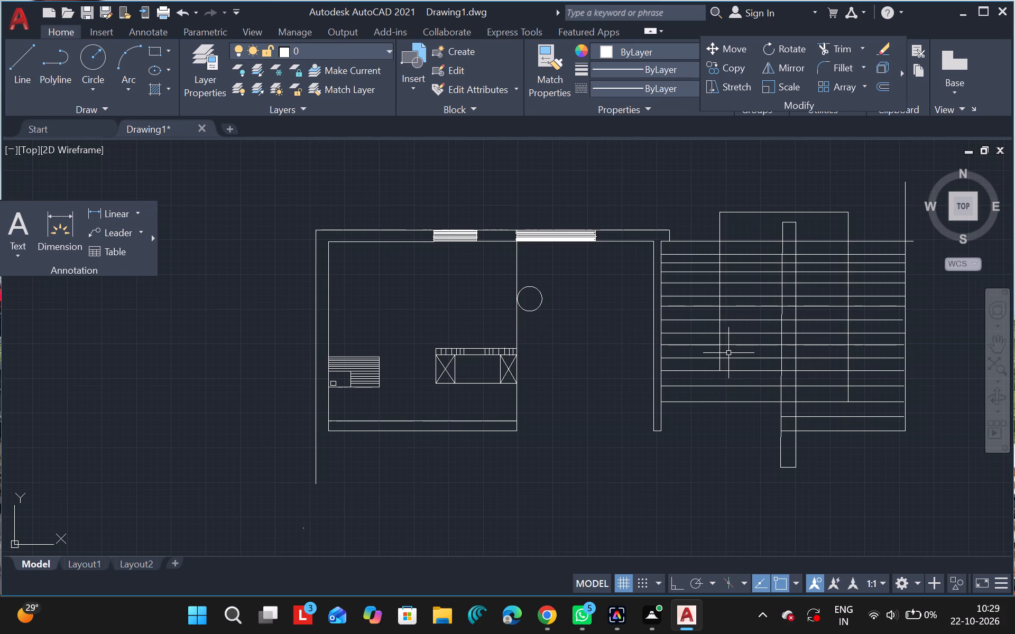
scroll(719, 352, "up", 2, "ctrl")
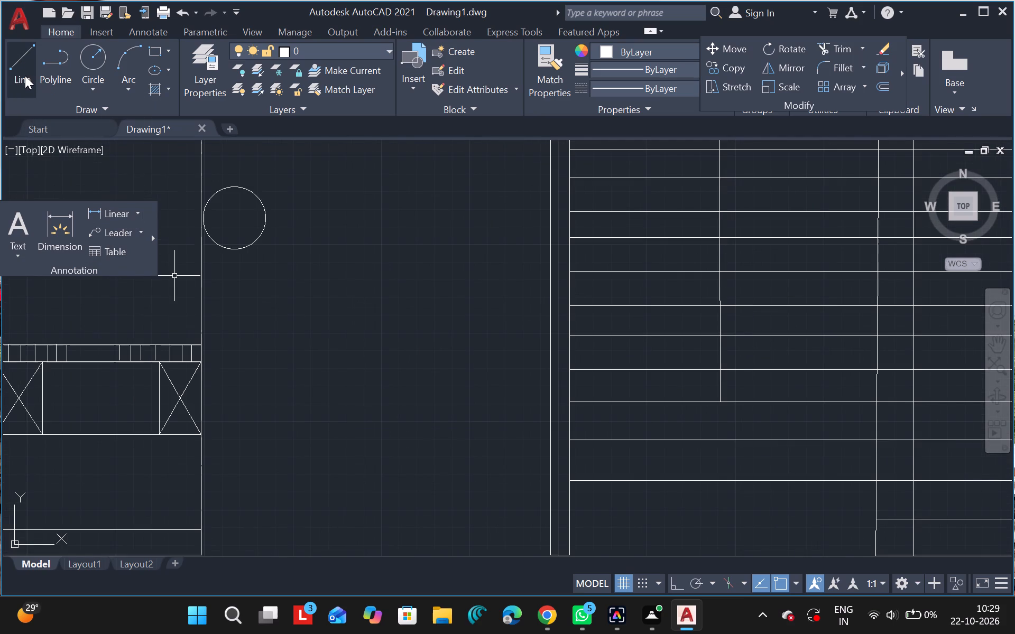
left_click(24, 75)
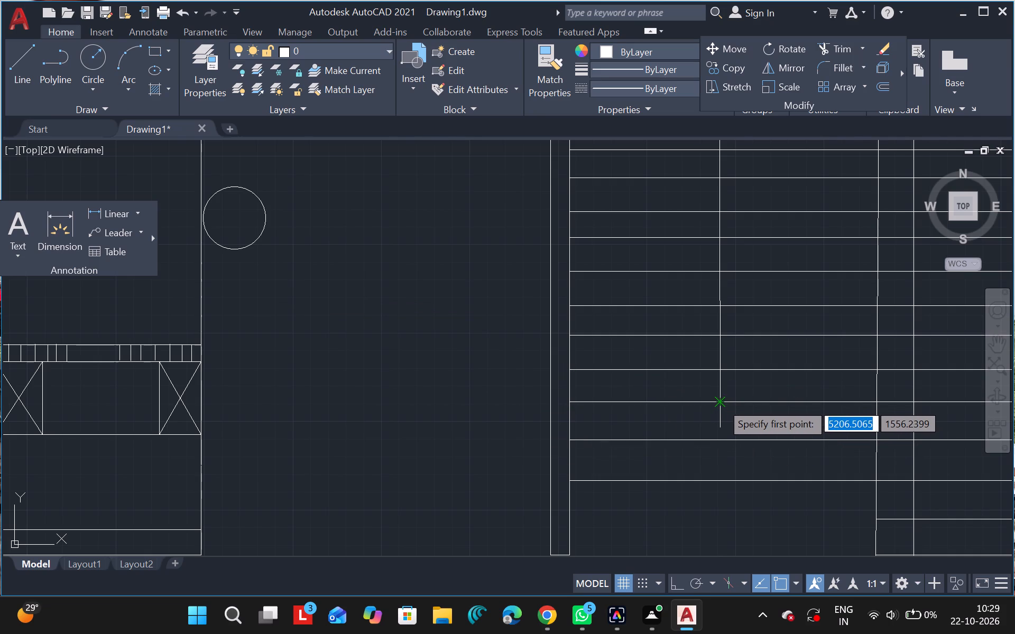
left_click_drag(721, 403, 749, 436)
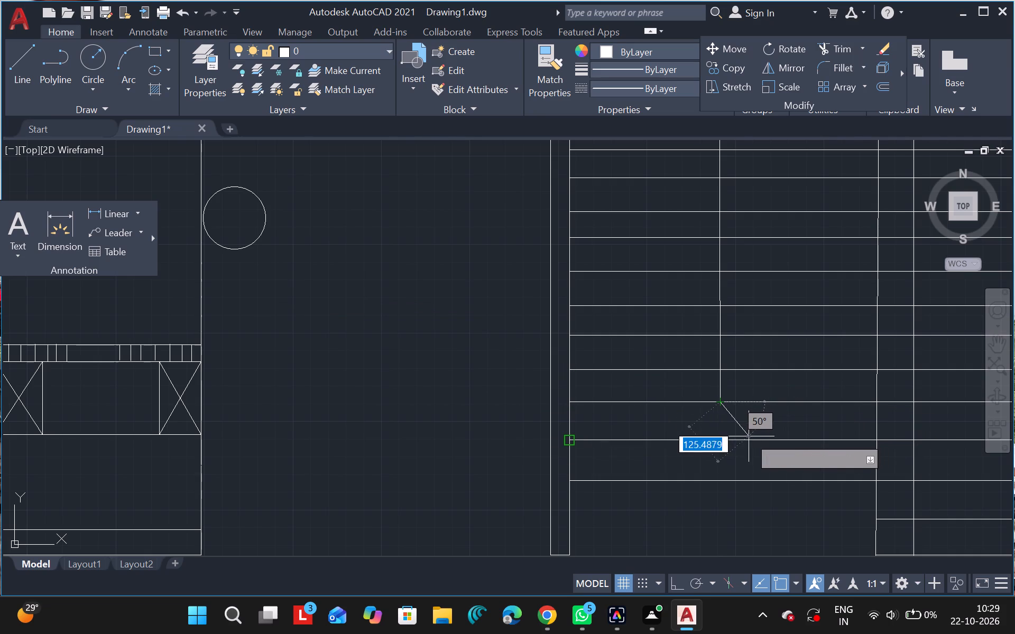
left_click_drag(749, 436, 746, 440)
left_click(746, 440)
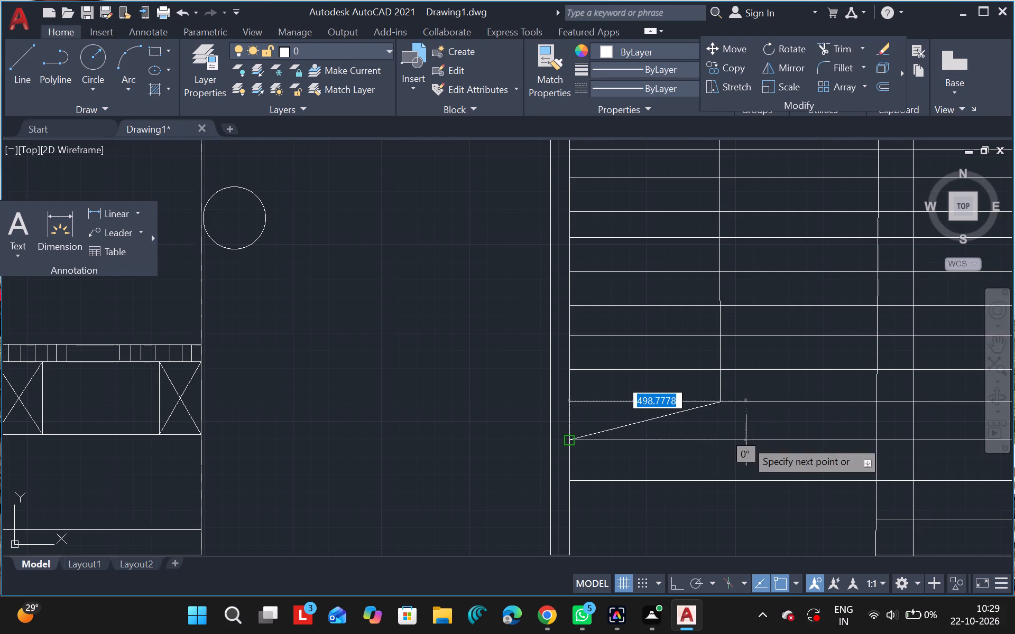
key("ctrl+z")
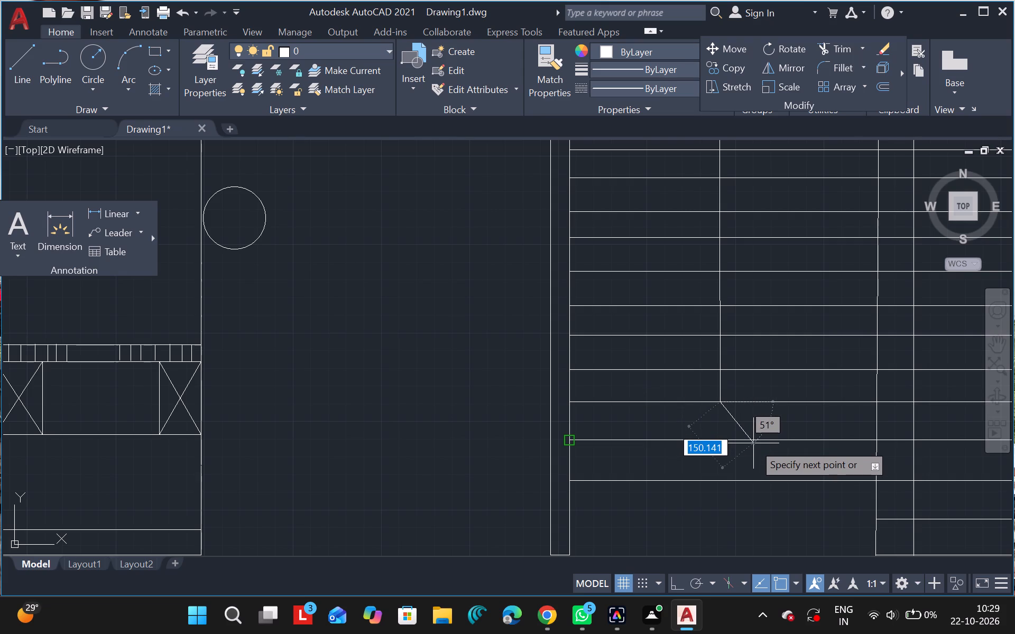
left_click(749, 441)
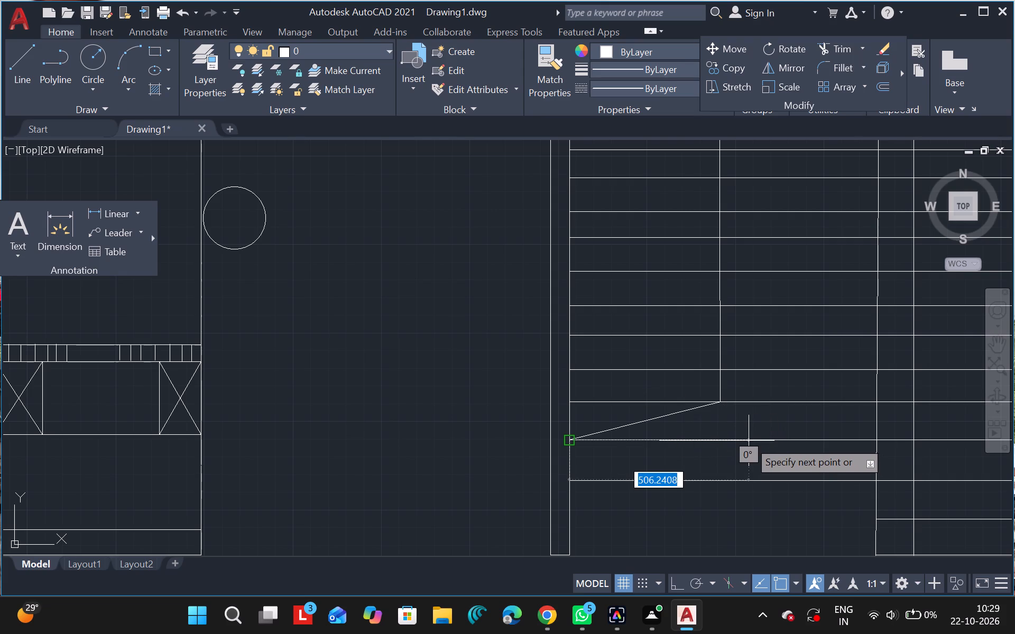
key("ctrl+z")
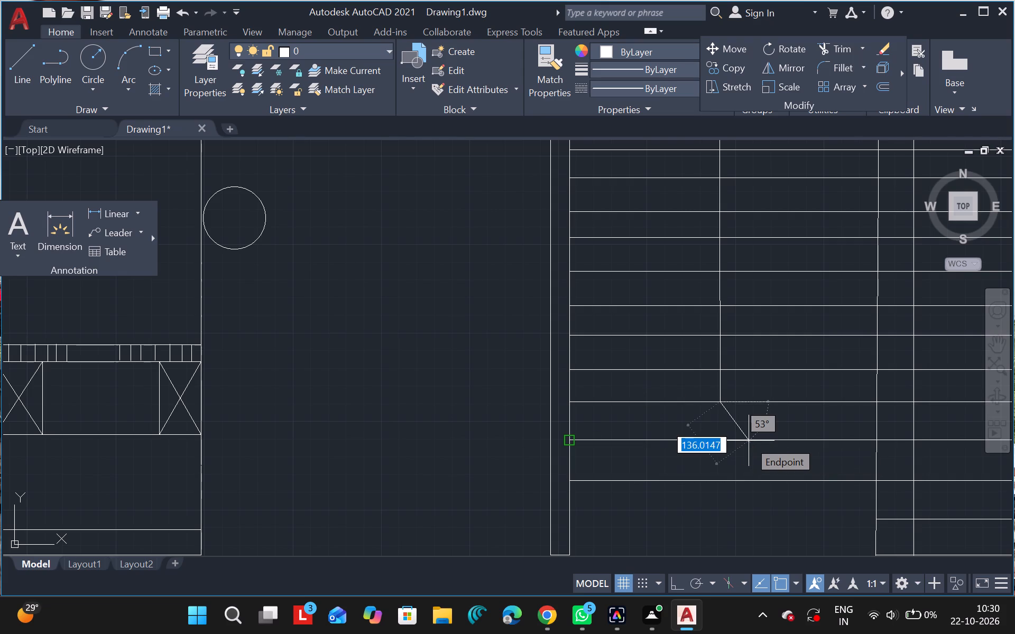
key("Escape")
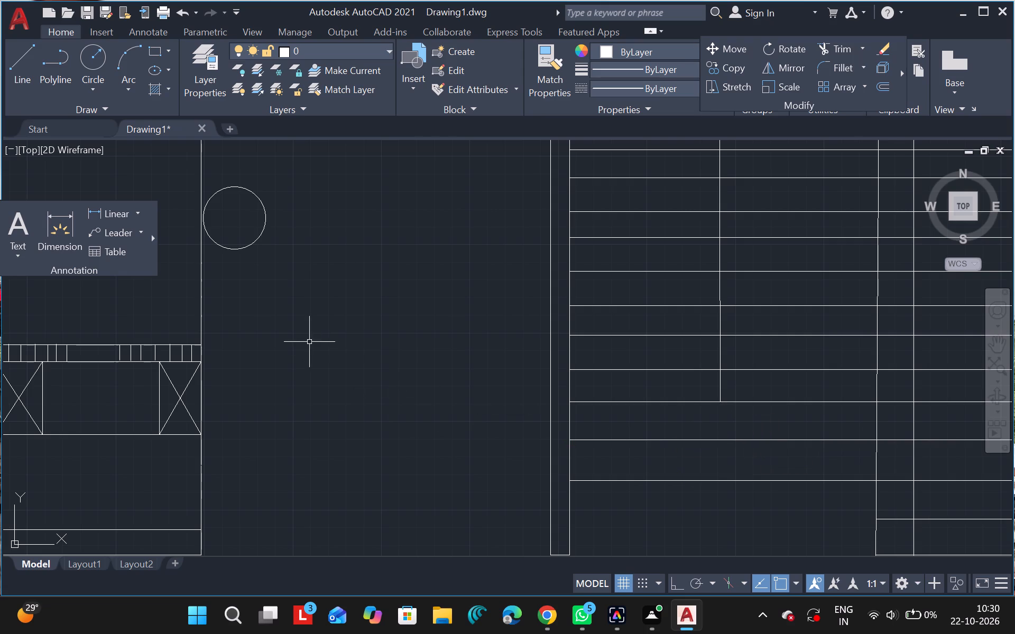
Draw a small downward-pointing triangle in the open space beside the staircase, with a horizontal top side about 110 long and a slanted side about 90.
left_click(8, 73)
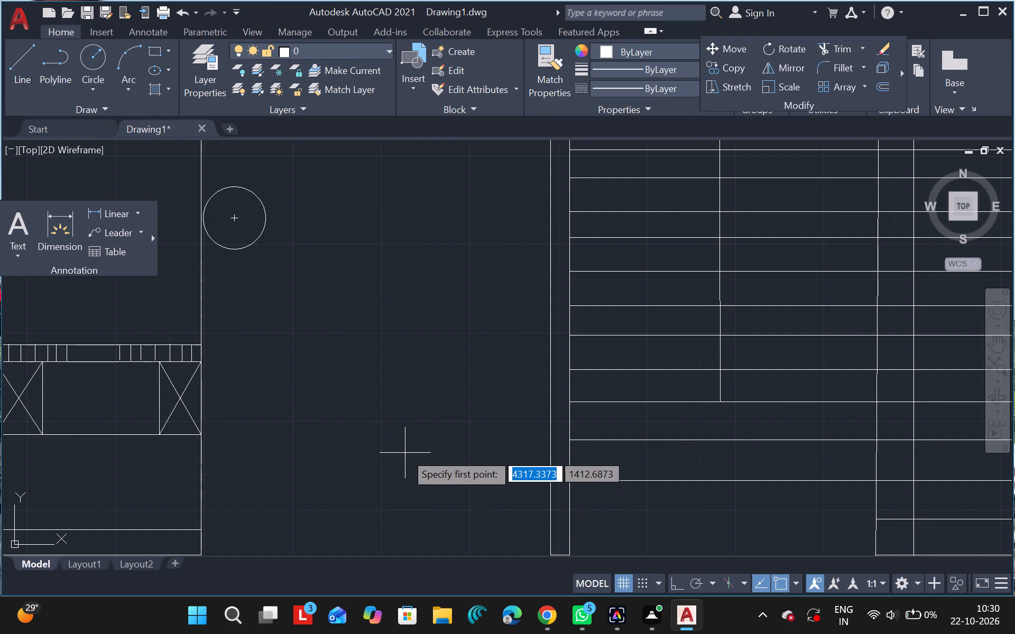
left_click_drag(428, 446, 415, 475)
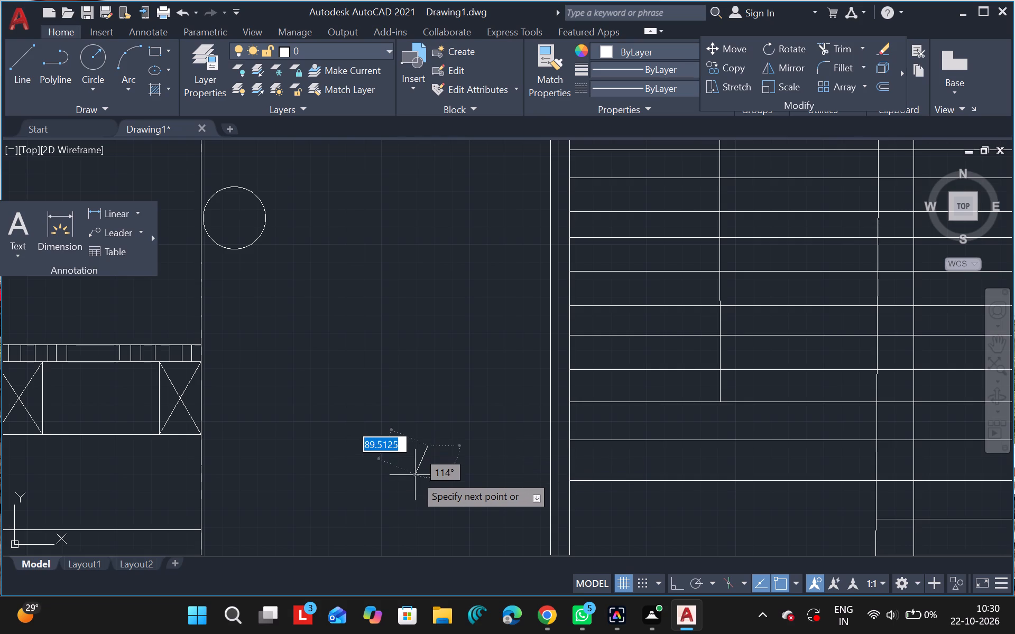
left_click_drag(415, 475, 414, 475)
left_click(414, 475)
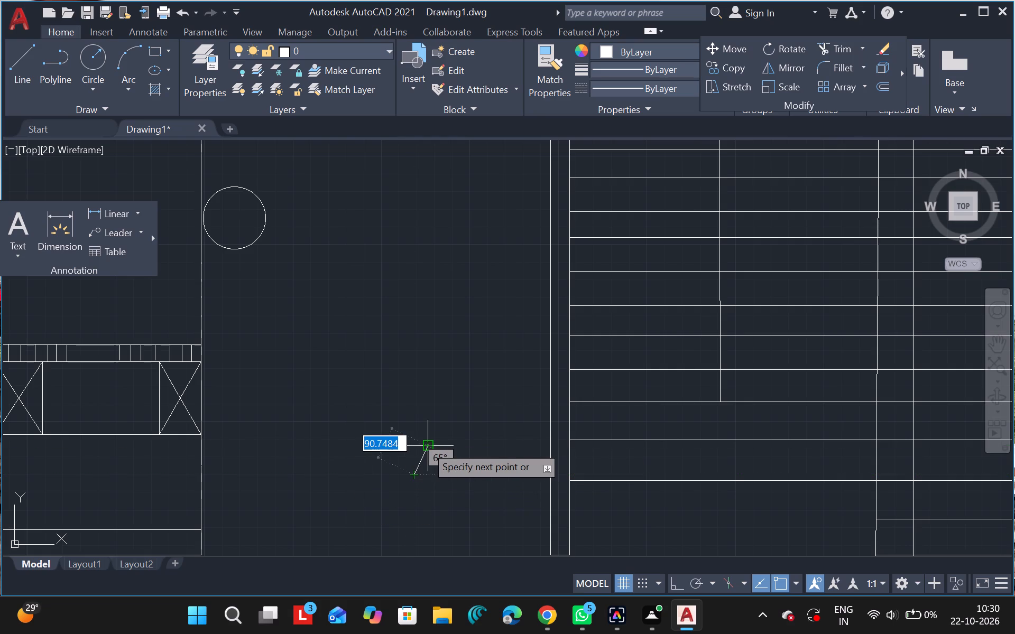
left_click(389, 447)
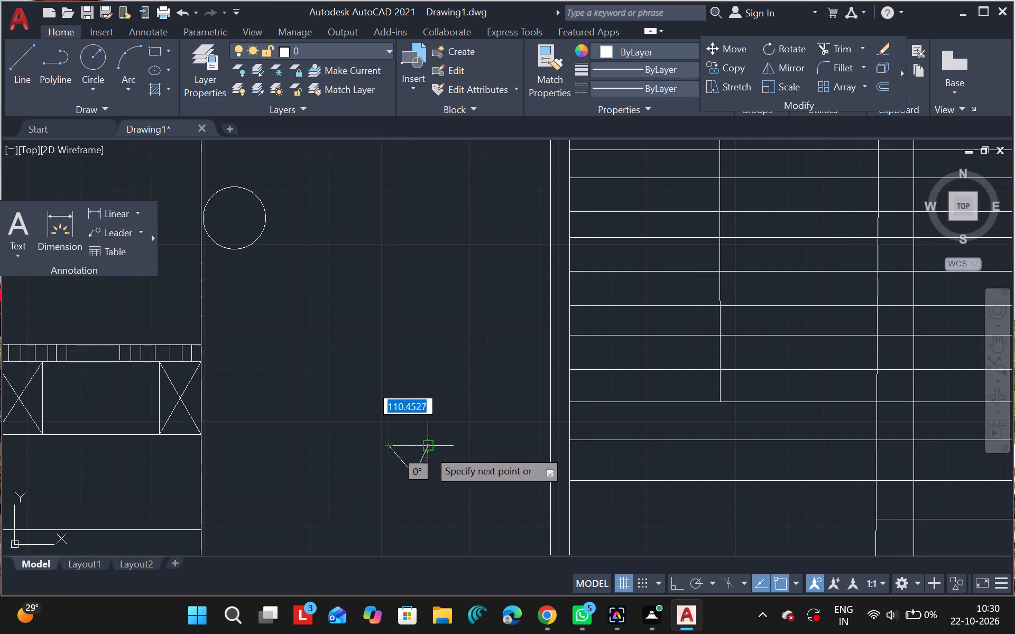
left_click(430, 450)
key("Escape")
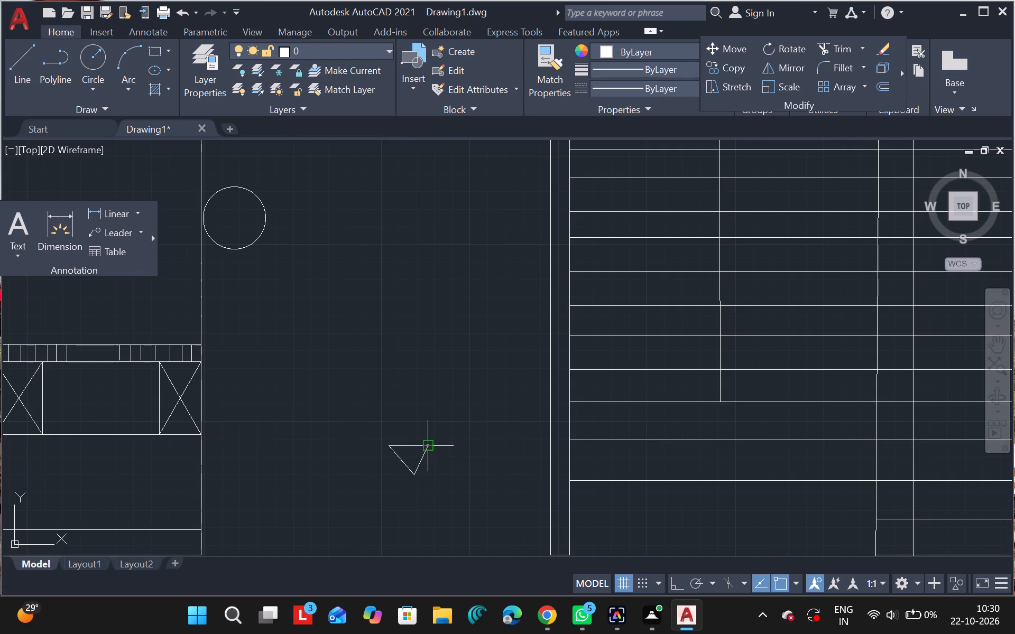
Copy the triangle onto the staircase, near the lower end of the first flight's vertical line.
left_click_drag(364, 435, 316, 533)
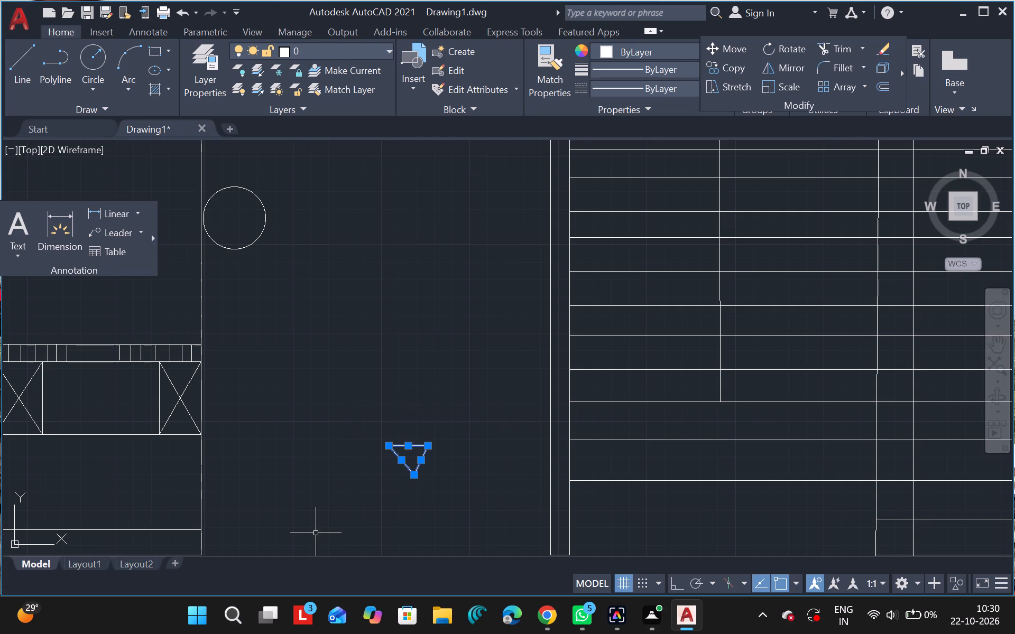
type("co")
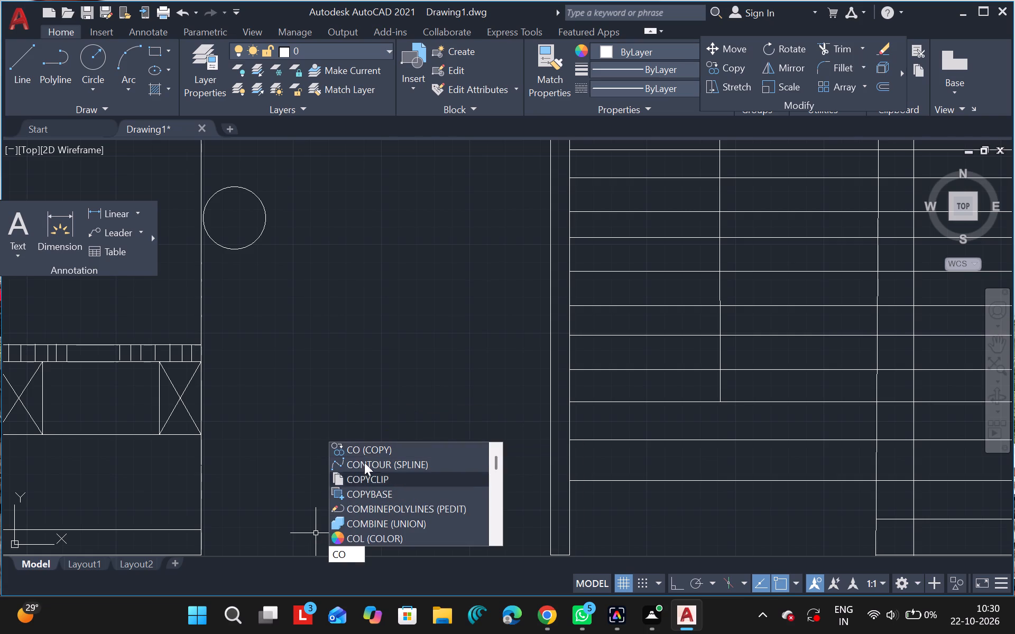
left_click(391, 448)
left_click_drag(658, 550, 800, 570)
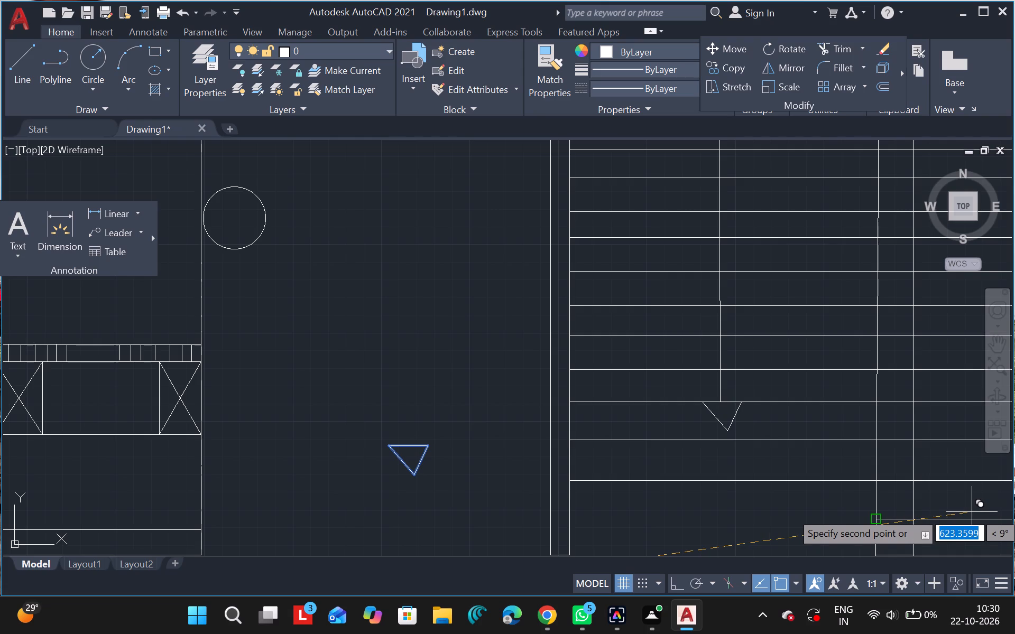
left_click(972, 512)
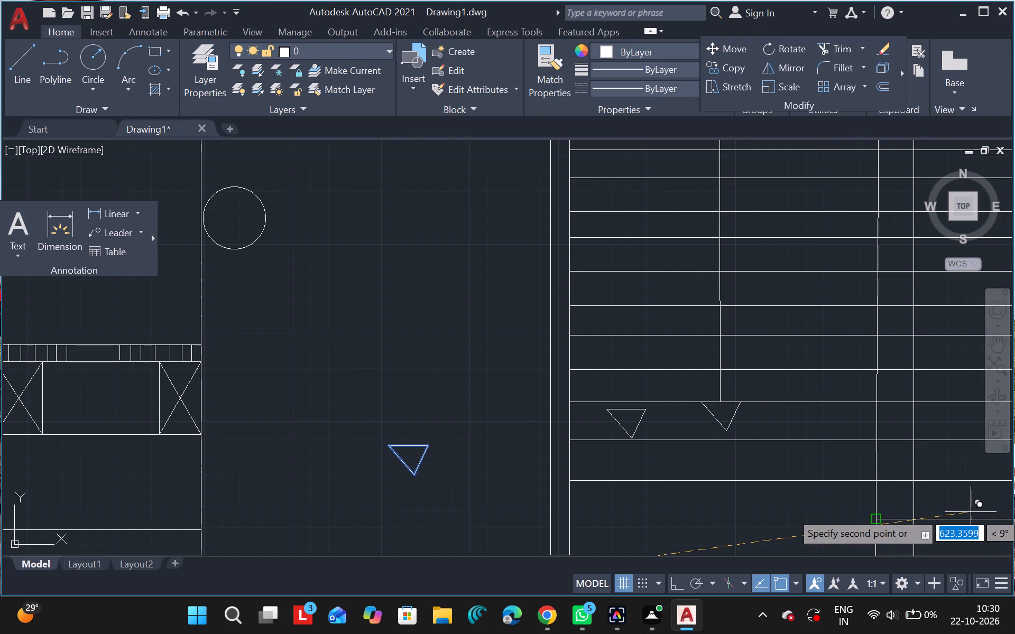
left_click(971, 512)
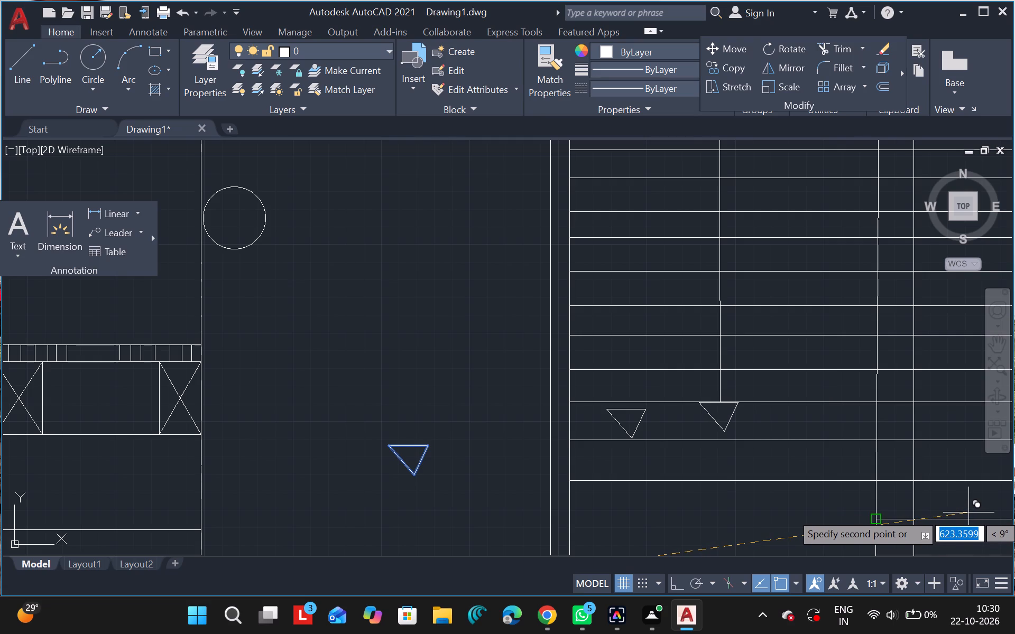
left_click(969, 512)
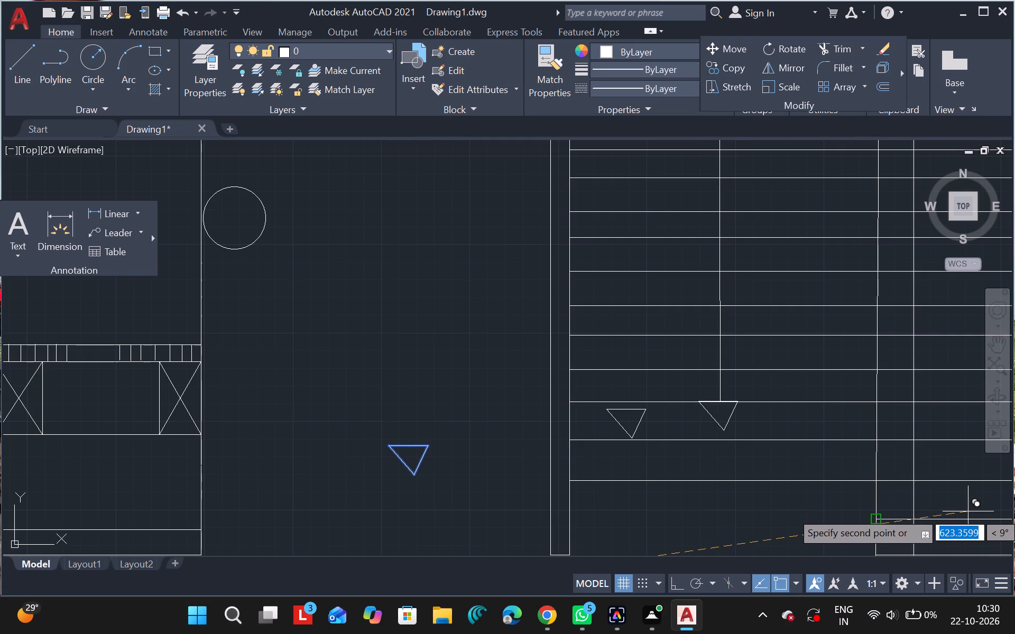
left_click(969, 511)
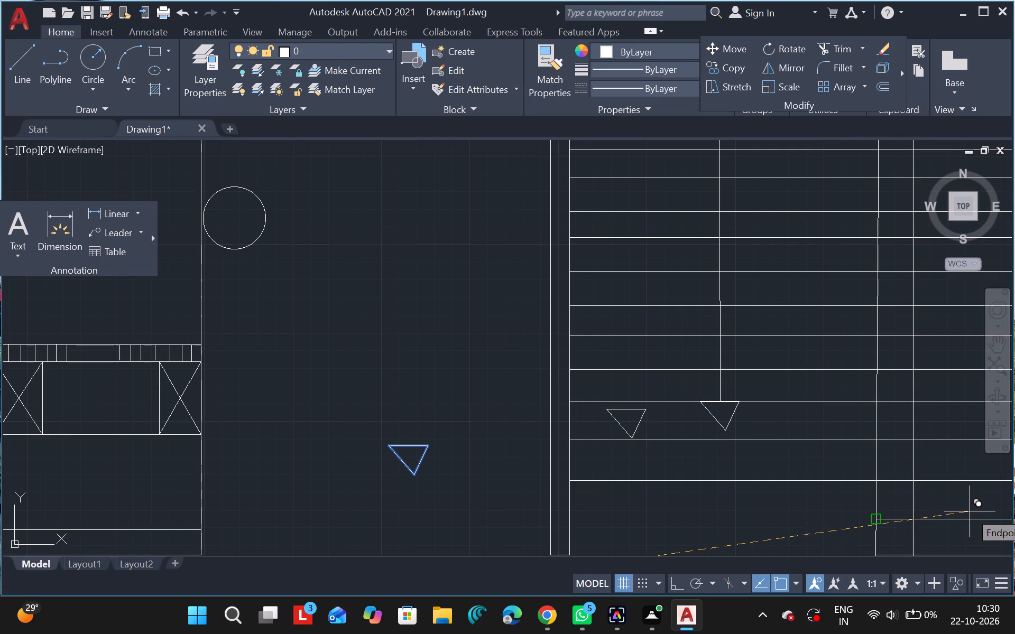
left_click(969, 511)
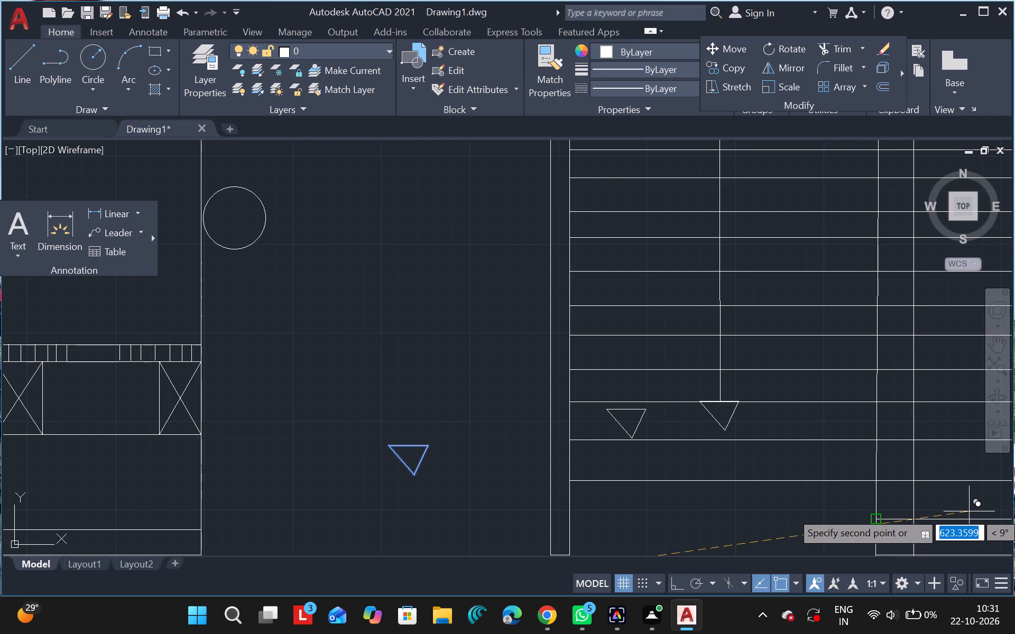
left_click(969, 511)
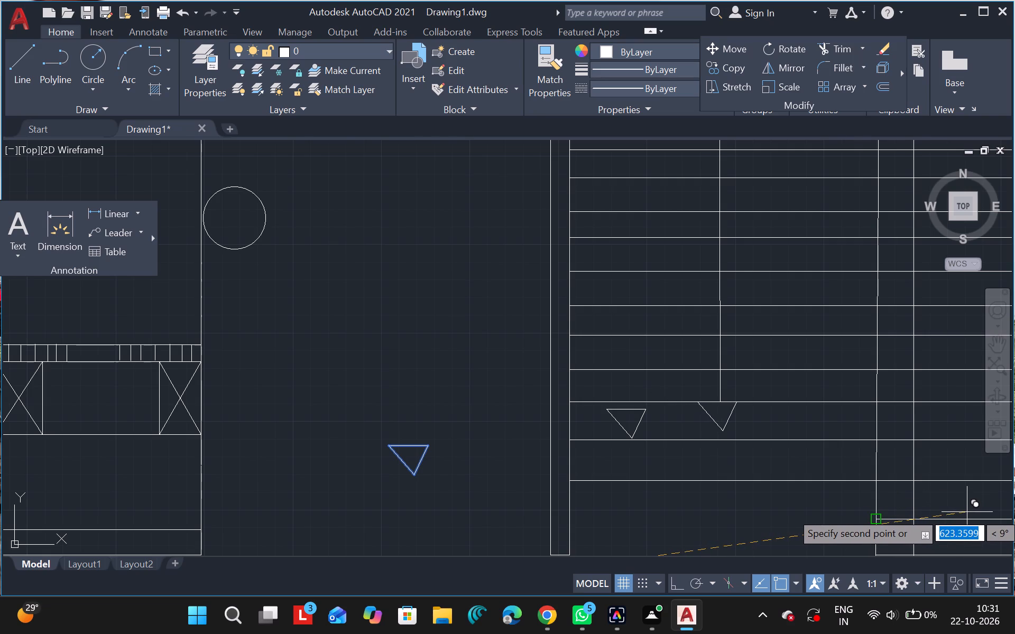
left_click(967, 512)
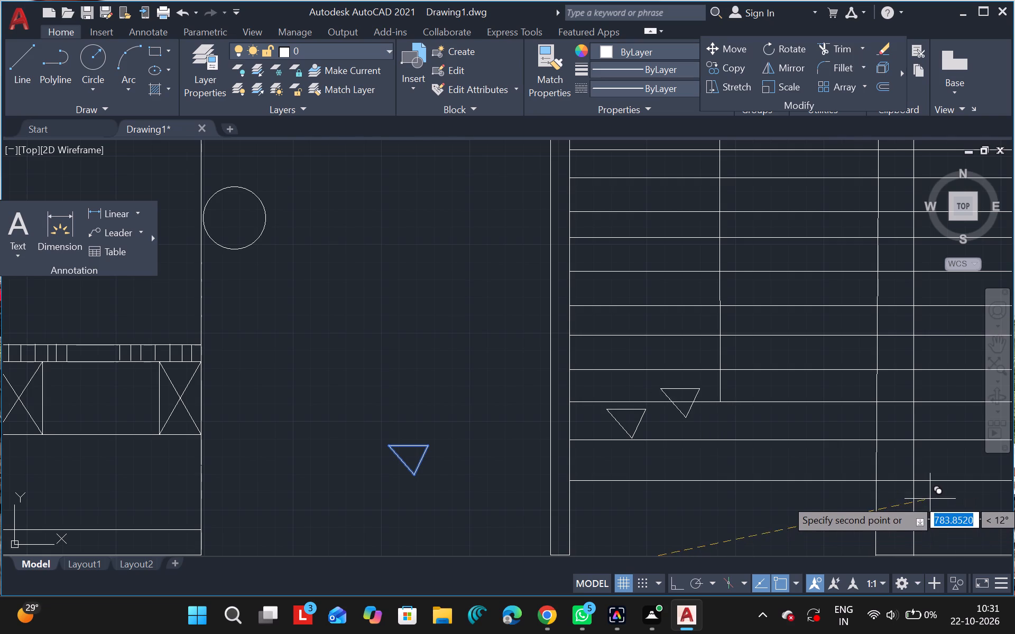
key("Escape")
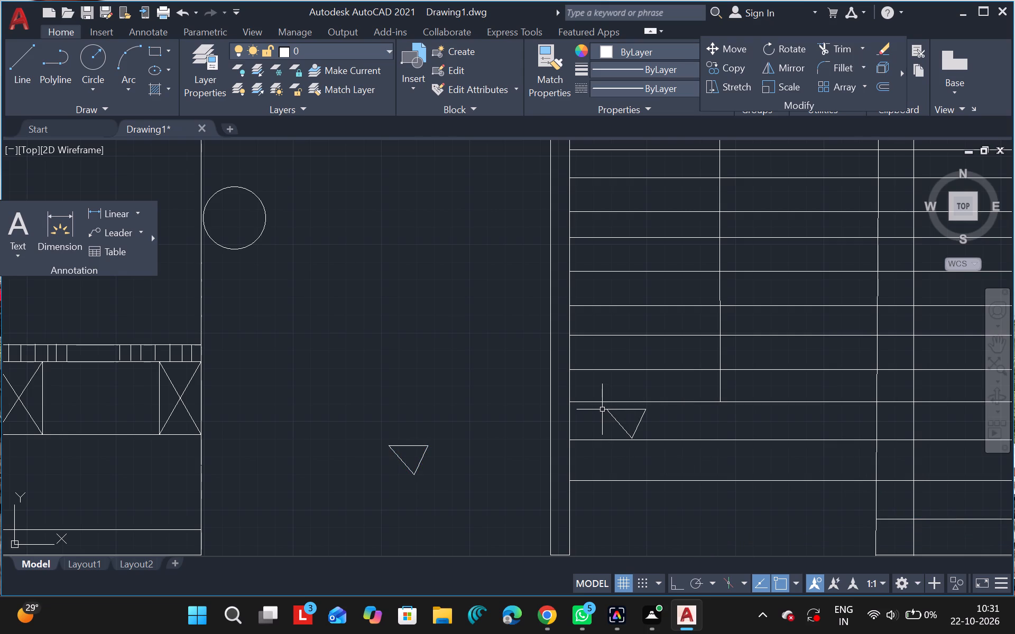
Try to copy the staircase triangle so its top side meets the lower end of the first flight's vertical line.
left_click_drag(602, 409, 629, 451)
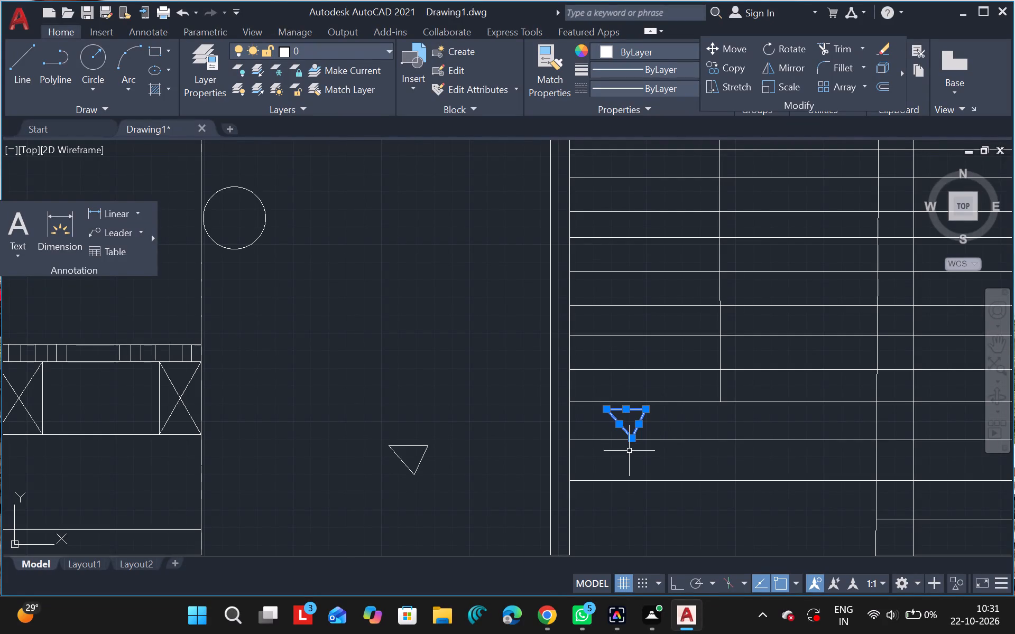
type("co")
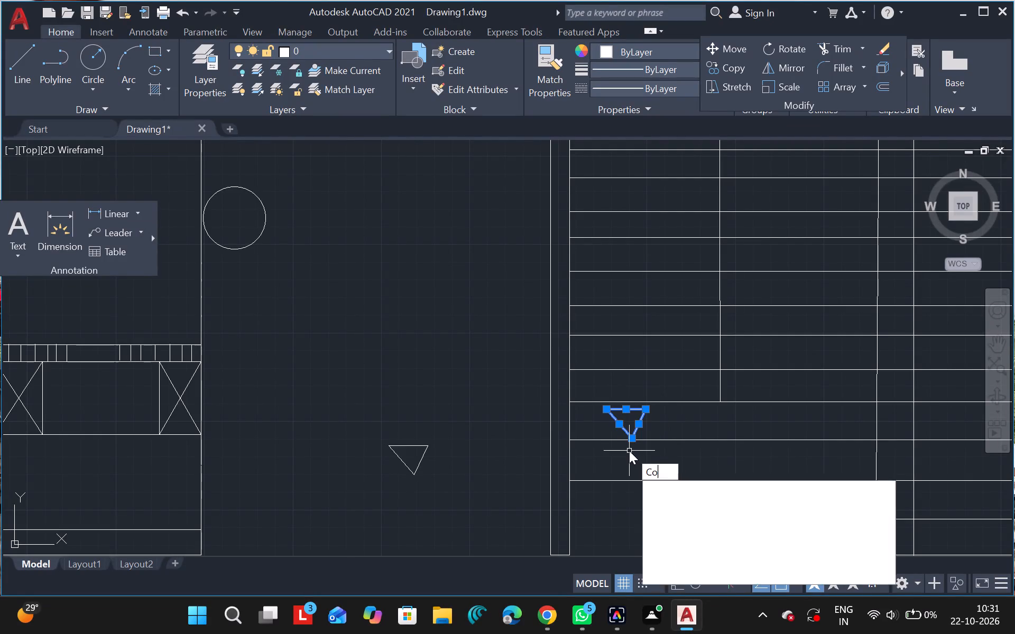
left_click(698, 495)
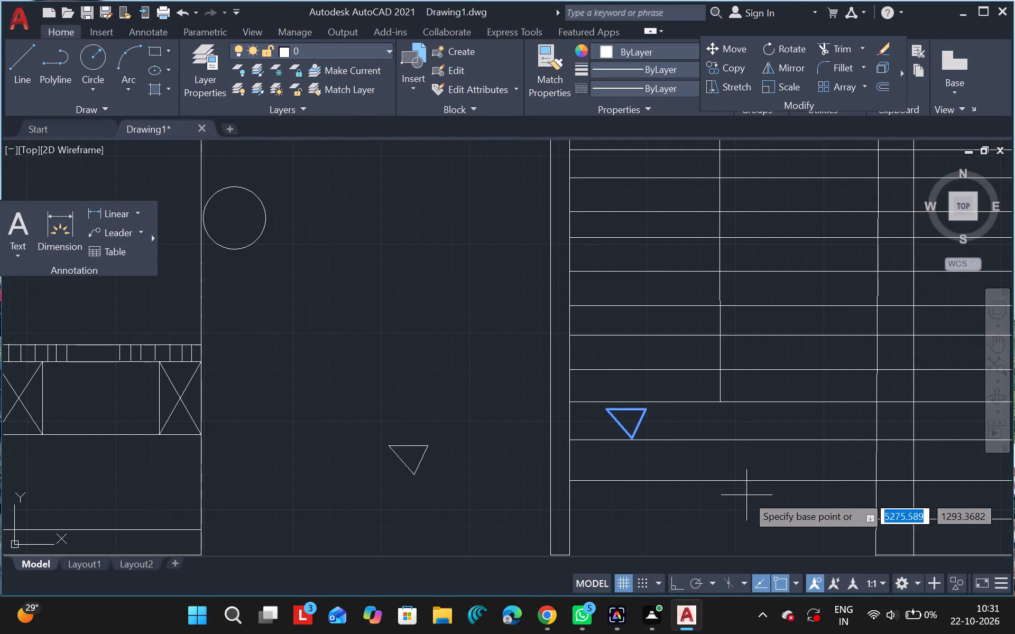
left_click_drag(748, 492, 837, 490)
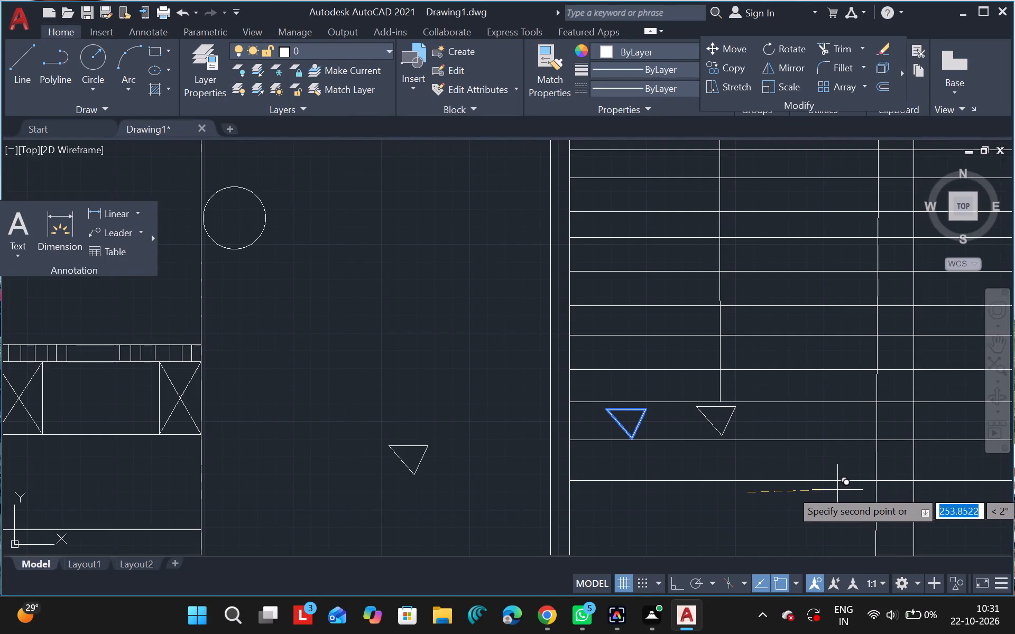
left_click_drag(837, 490, 842, 486)
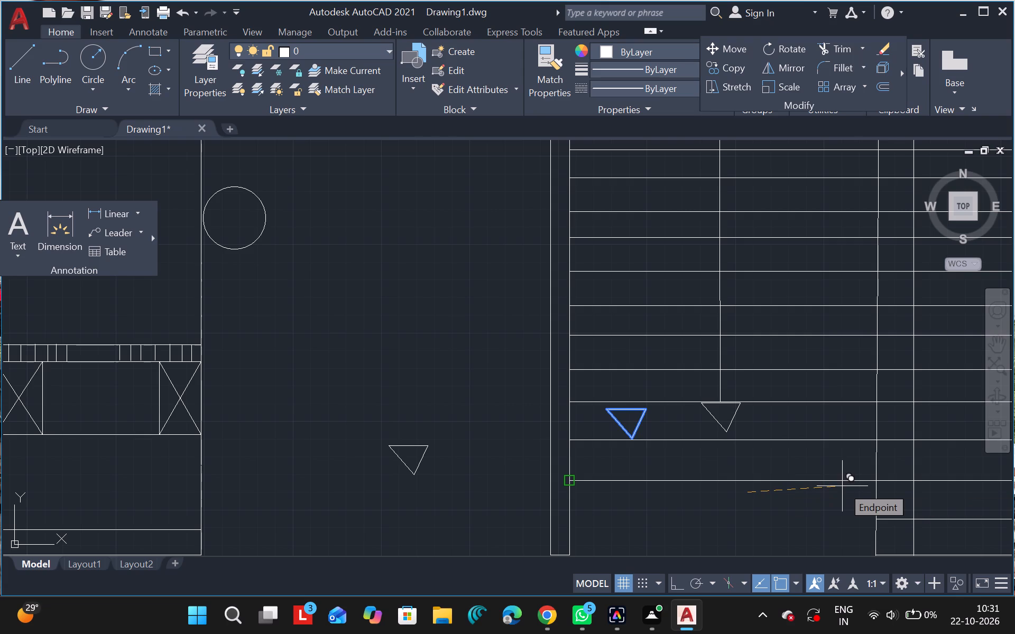
left_click_drag(842, 486, 842, 484)
left_click(842, 484)
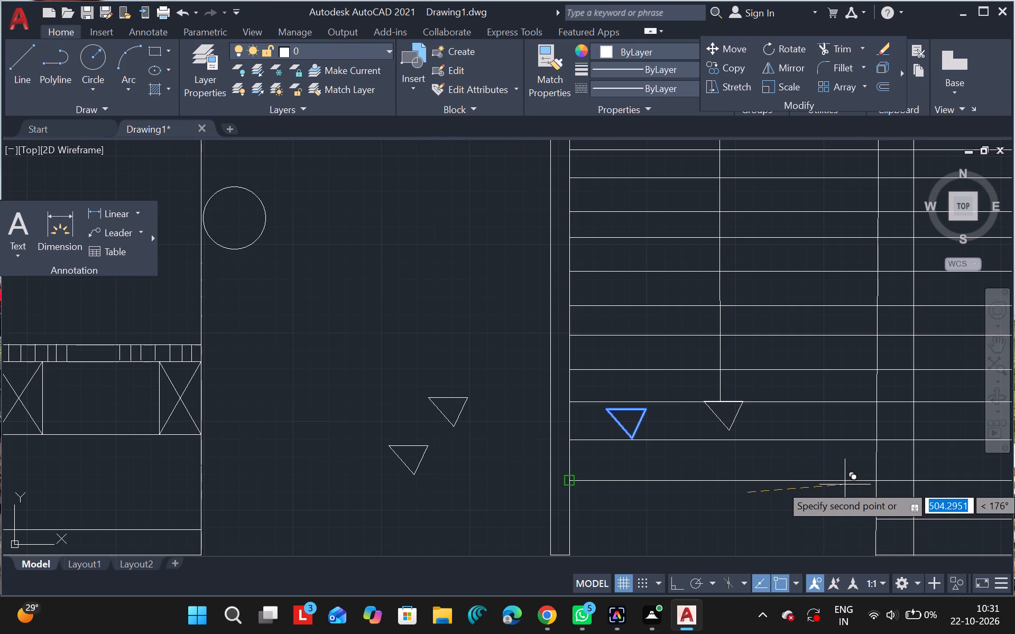
left_click(844, 484)
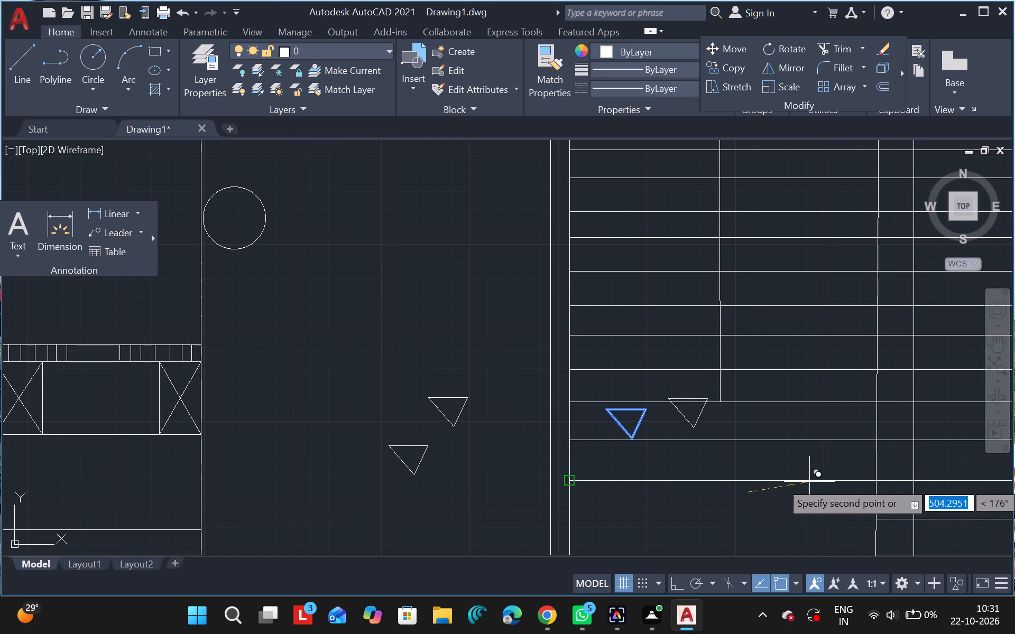
left_click(839, 484)
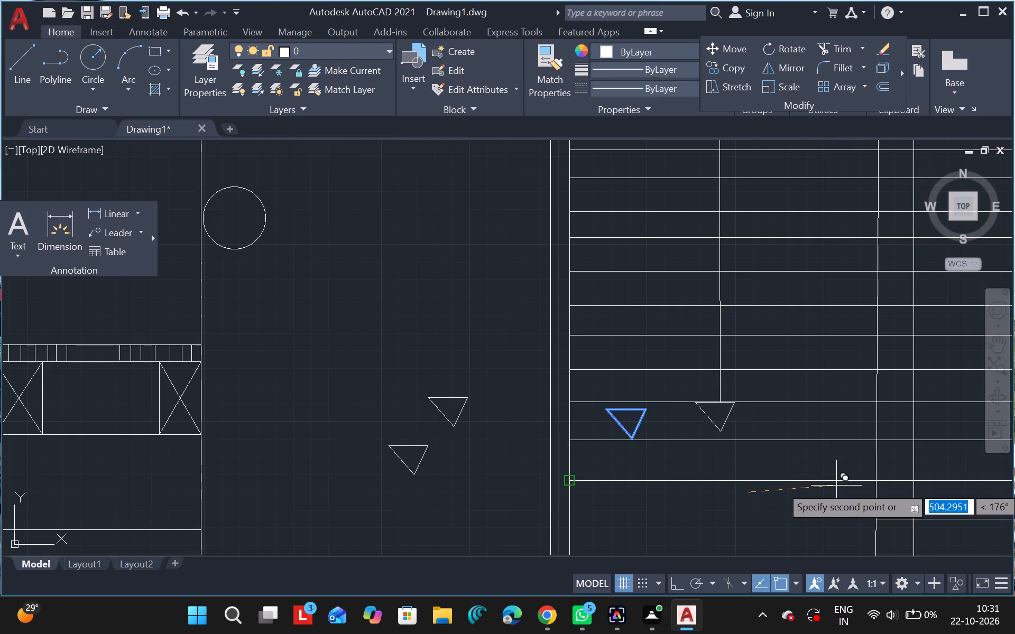
left_click(841, 484)
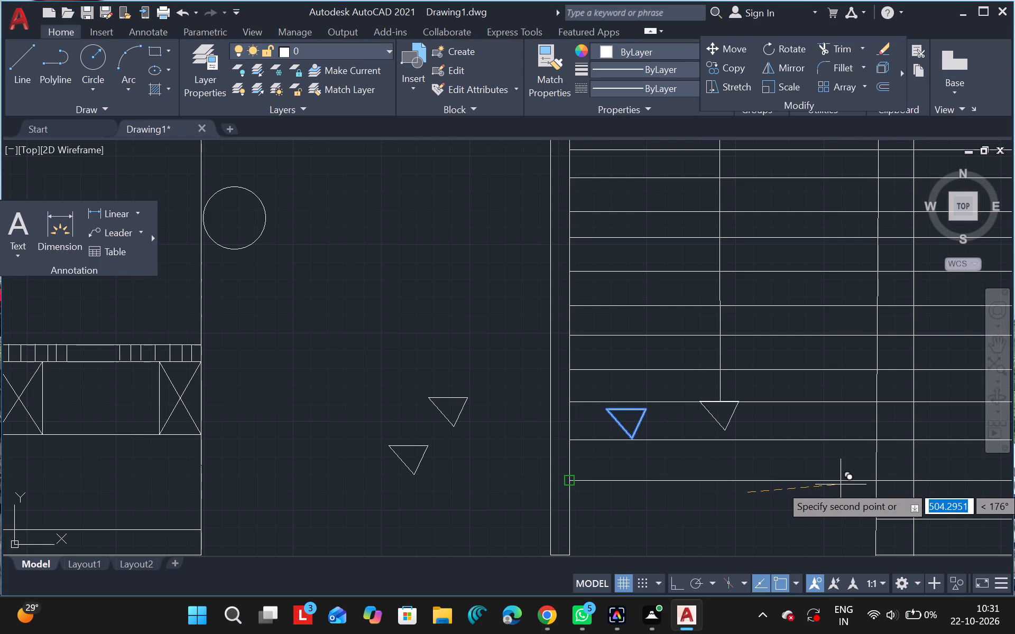
double_click(841, 486)
double_click(841, 486)
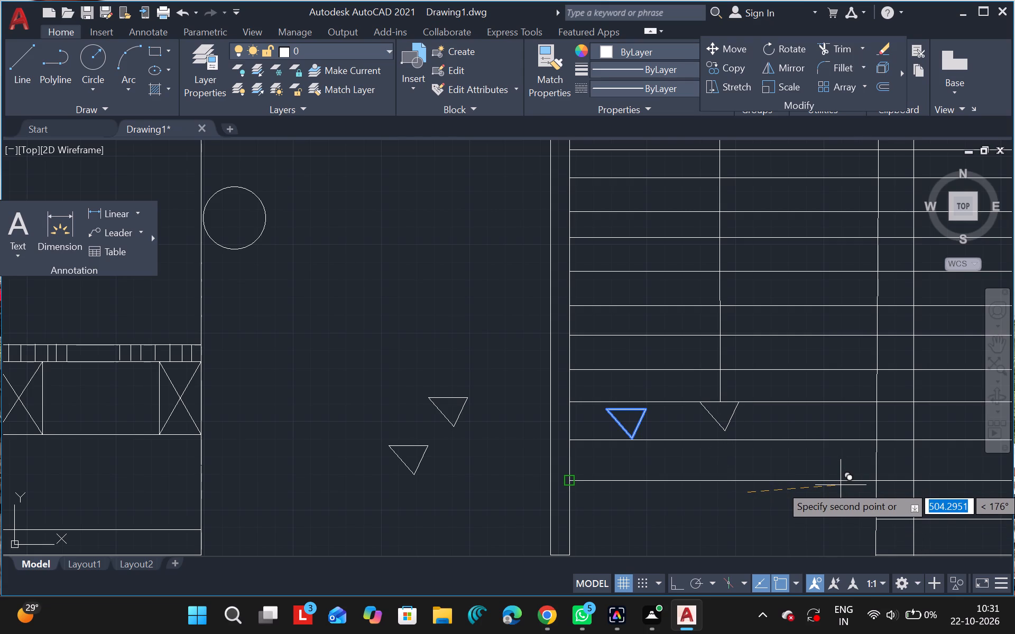
double_click(841, 485)
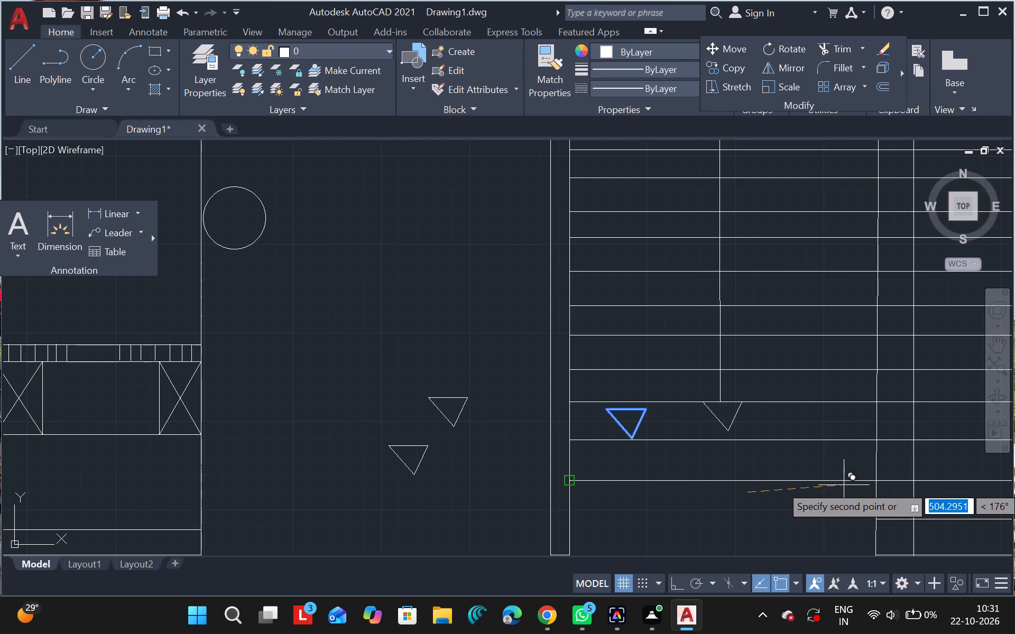
left_click(842, 485)
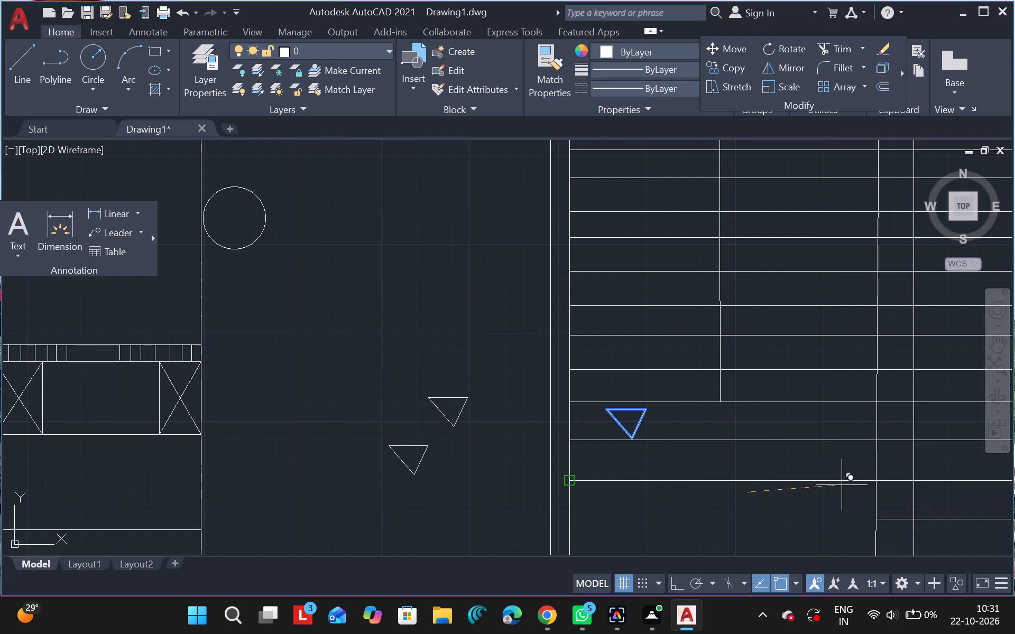
key("ctrl+z")
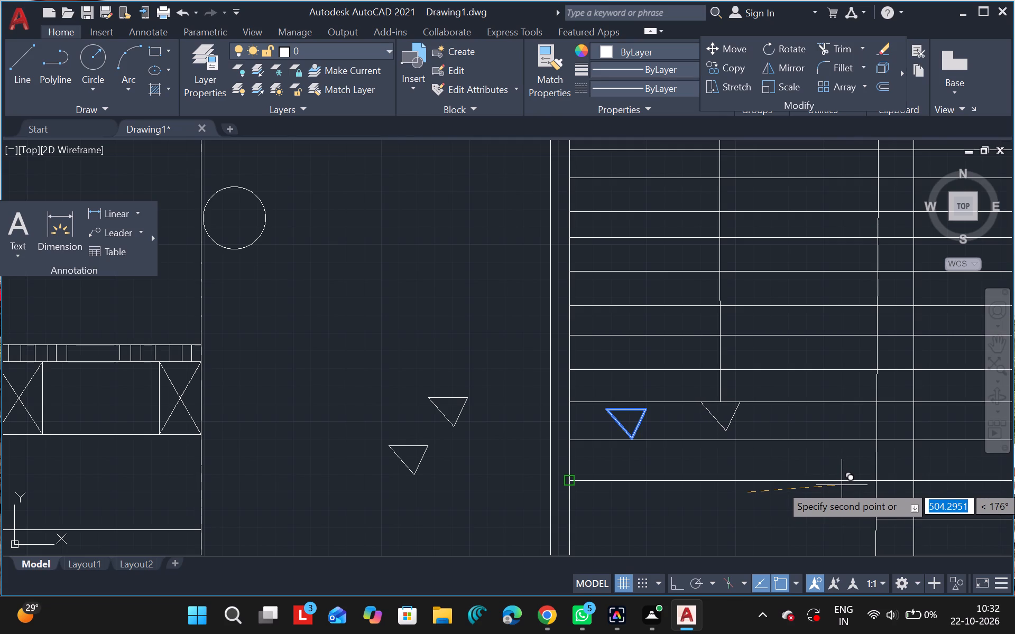
left_click(842, 485)
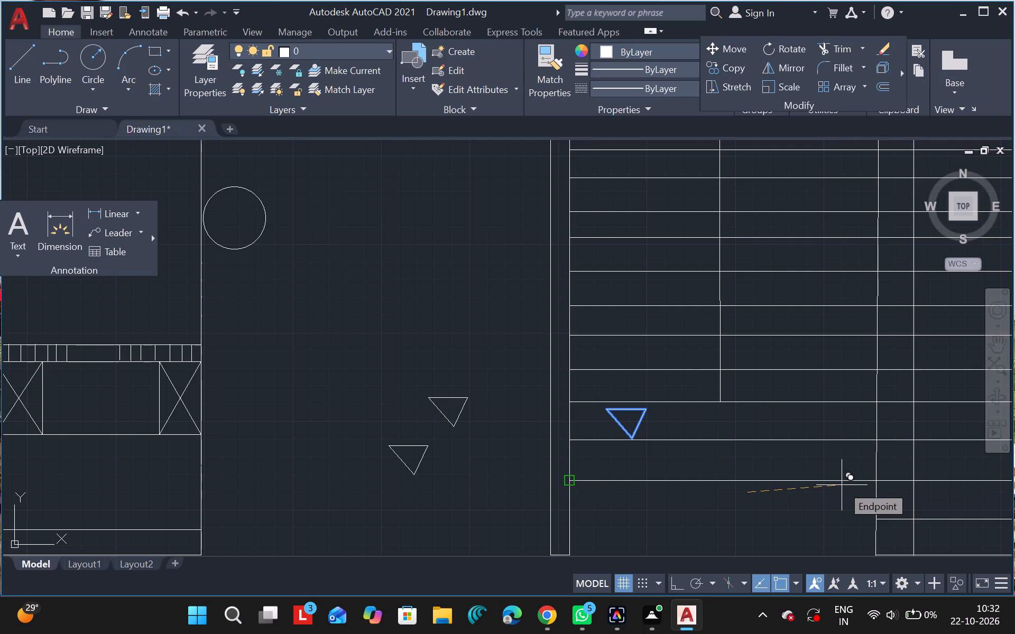
key("Escape")
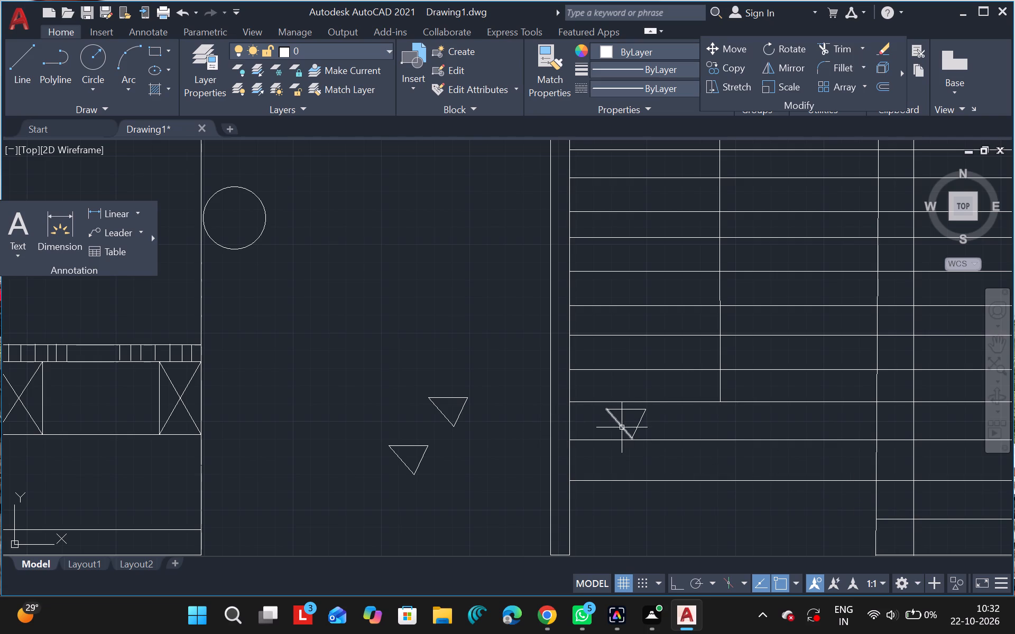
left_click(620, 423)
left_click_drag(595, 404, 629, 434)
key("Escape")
Move the staircase triangle so its top side meets the lower end of the first flight's vertical line.
left_click_drag(597, 407, 642, 438)
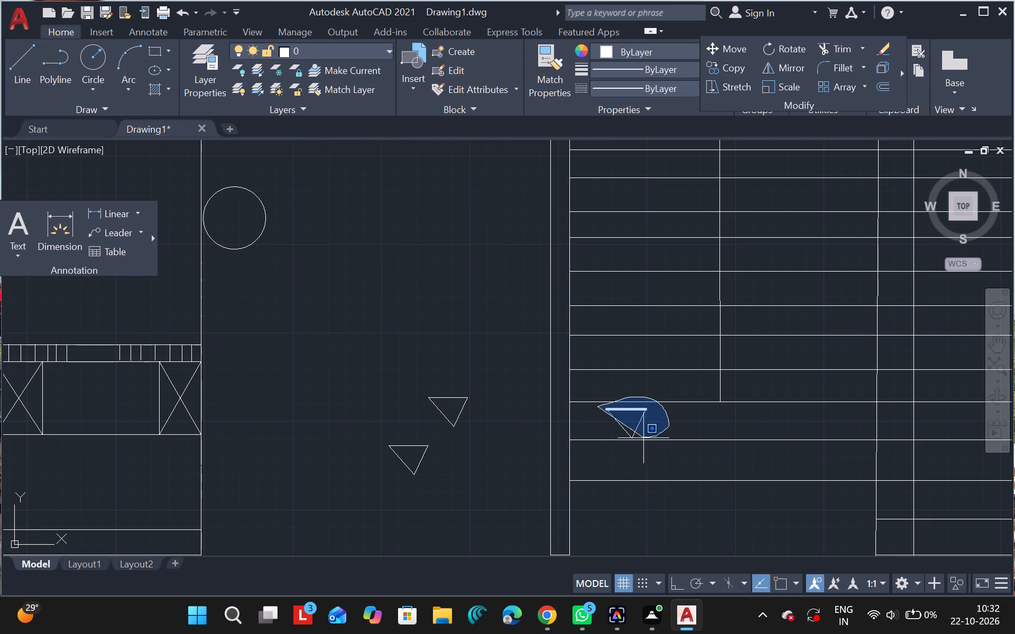
left_click_drag(642, 438, 607, 427)
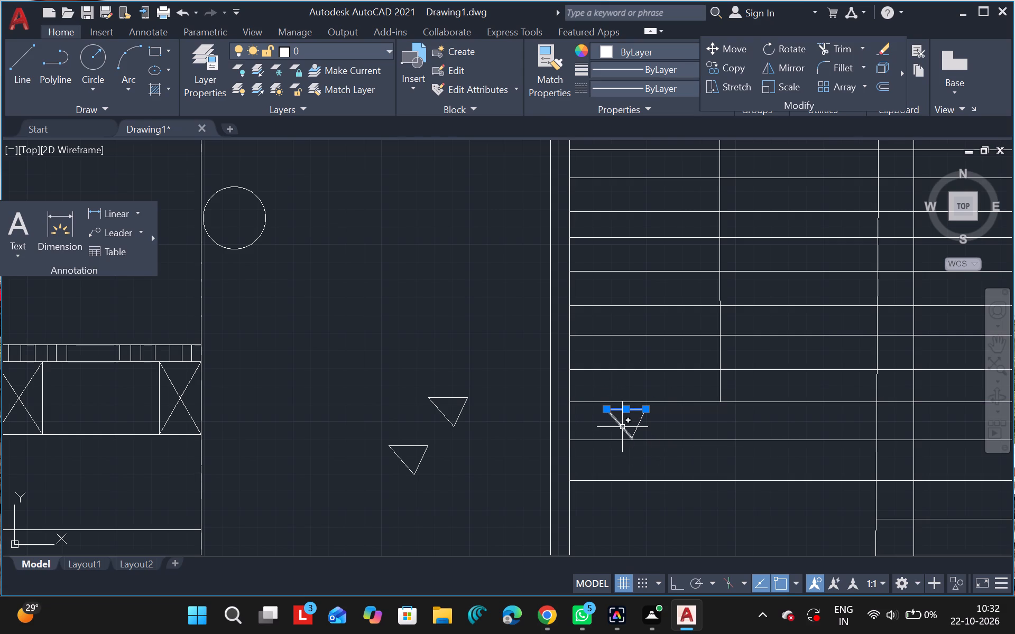
left_click_drag(623, 427, 641, 428)
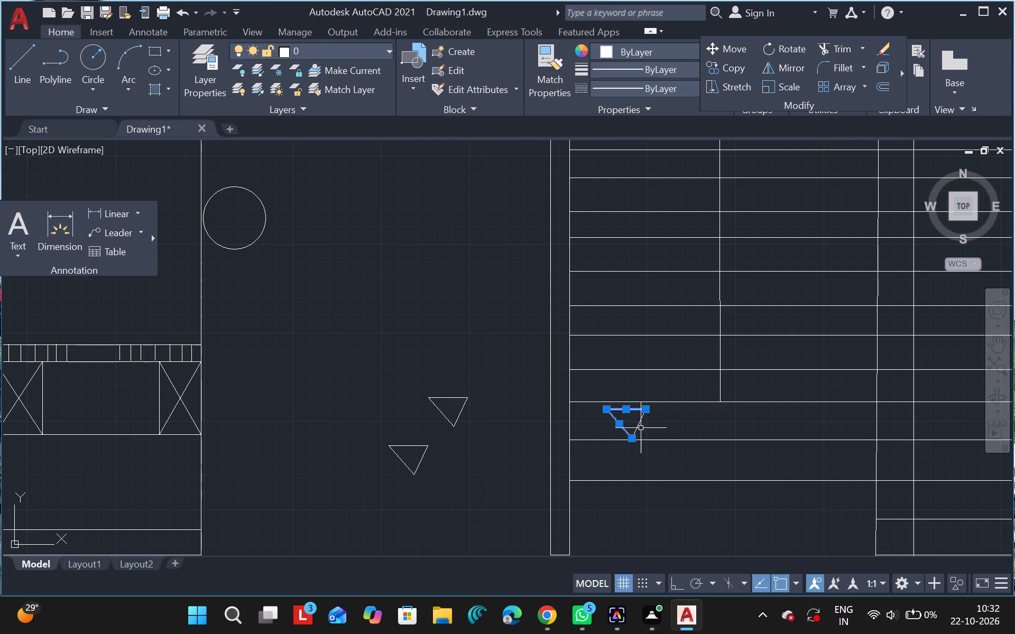
left_click_drag(641, 428, 638, 426)
left_click(638, 426)
type("mk")
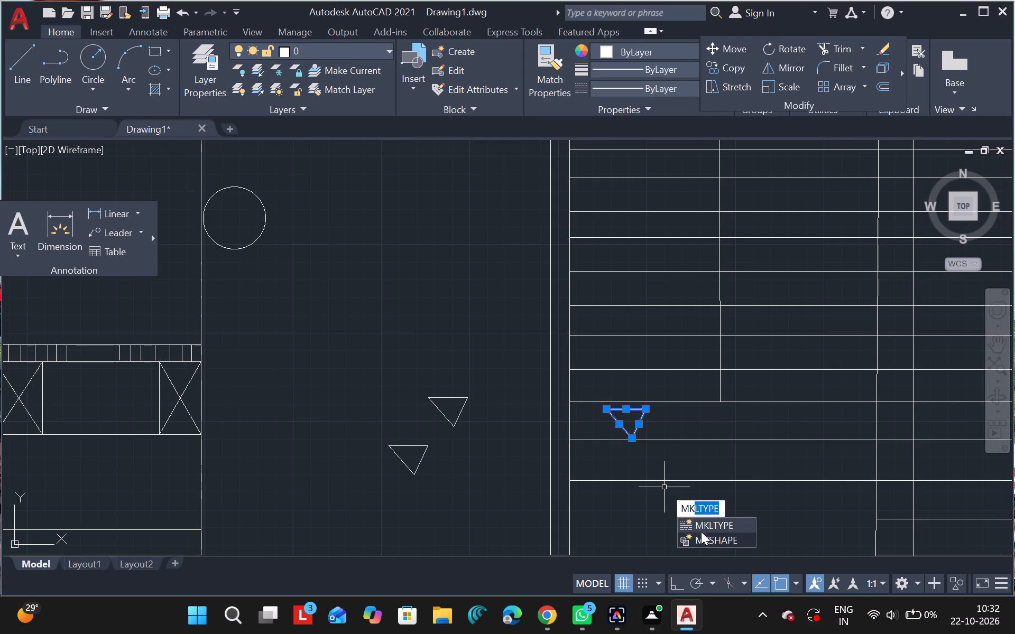
key("BackSpace")
key("BackSpace")
key("BackSpace")
type("mo")
left_click(728, 538)
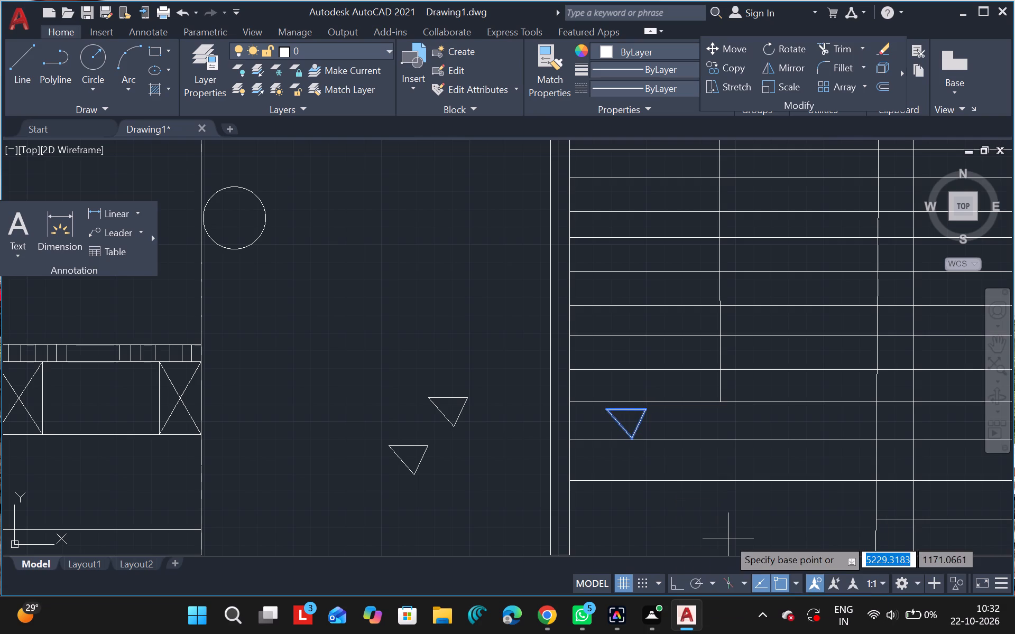
left_click(728, 538)
left_click(820, 531)
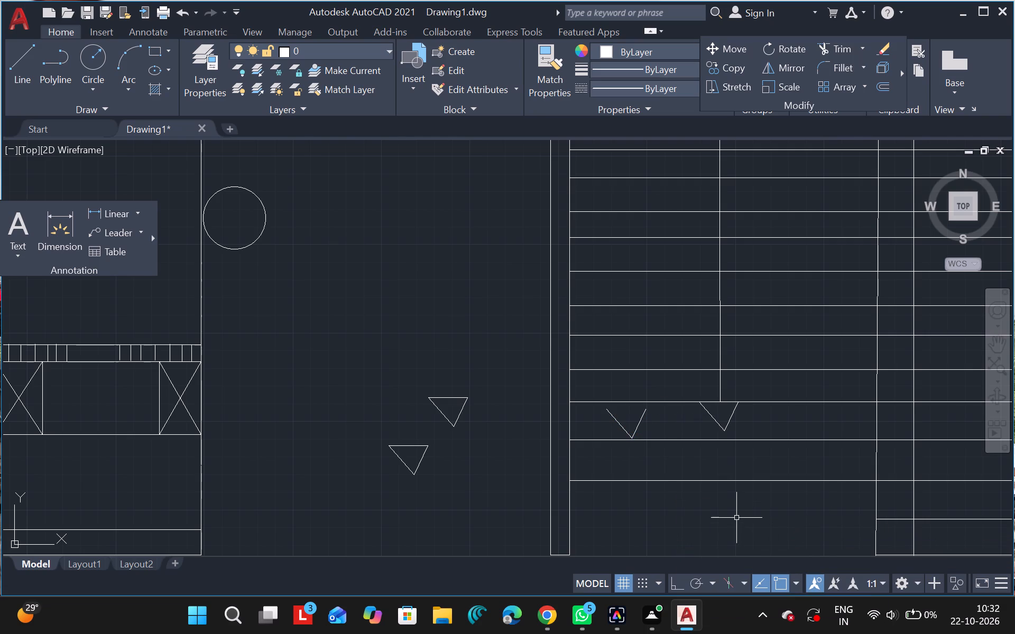
key("Escape")
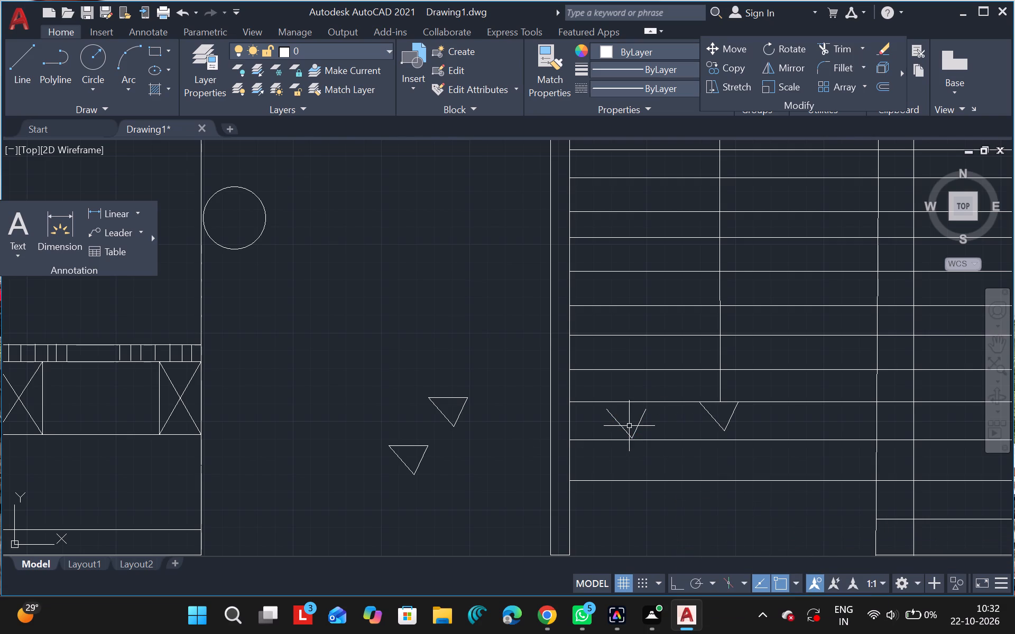
Delete a pair of slanted lines left over at the arrowhead's former spot on the staircase.
left_click_drag(622, 426, 638, 426)
left_click(638, 426)
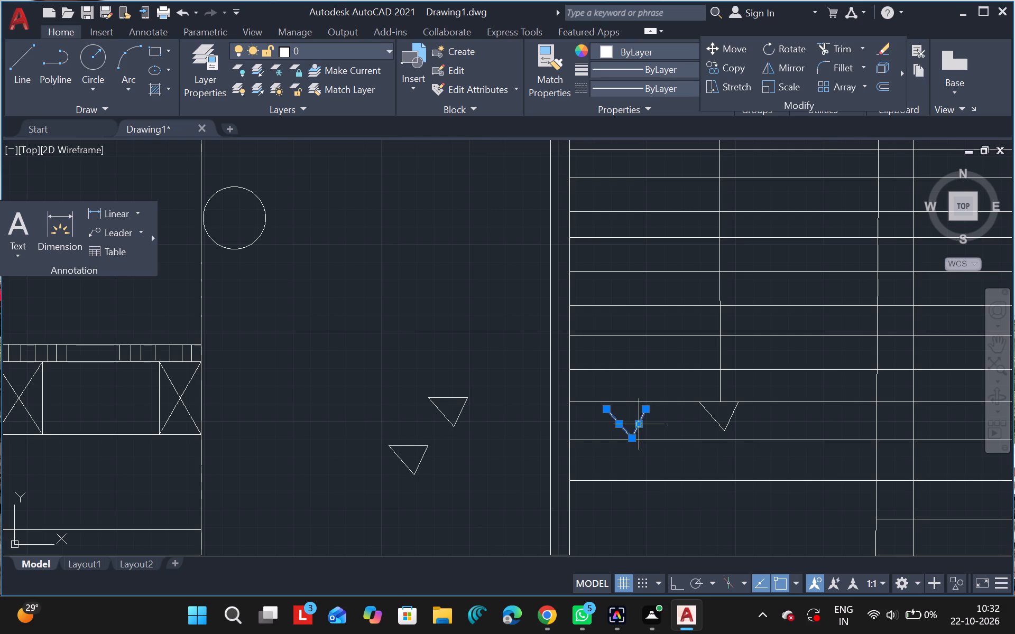
key("Delete")
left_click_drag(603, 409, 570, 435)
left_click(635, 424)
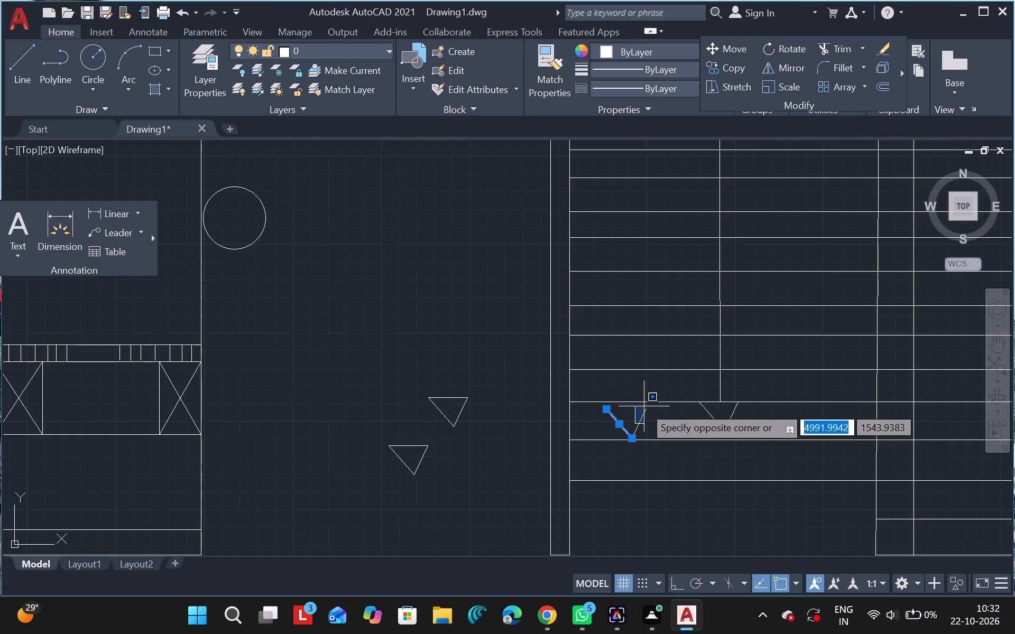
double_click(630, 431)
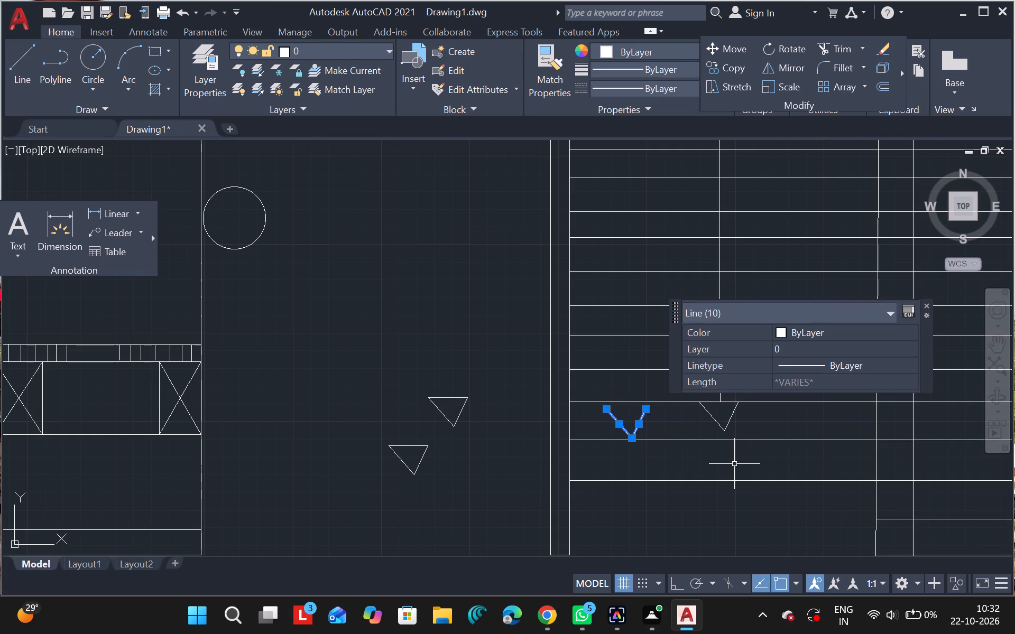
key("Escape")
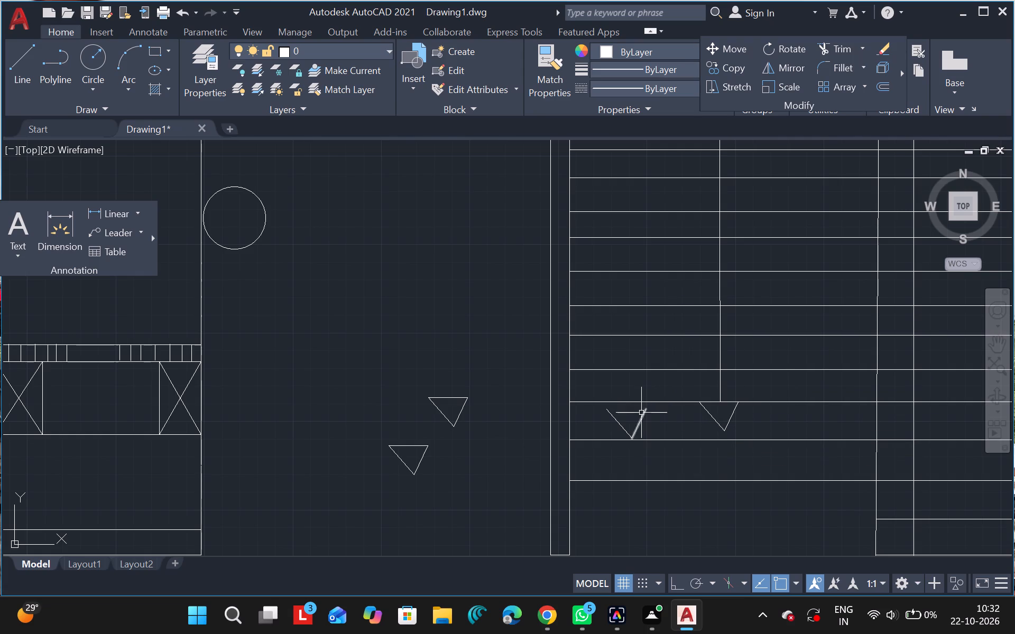
Delete three more overlapping pairs of slanted lines at the arrowhead's former spot on the staircase.
left_click(641, 423)
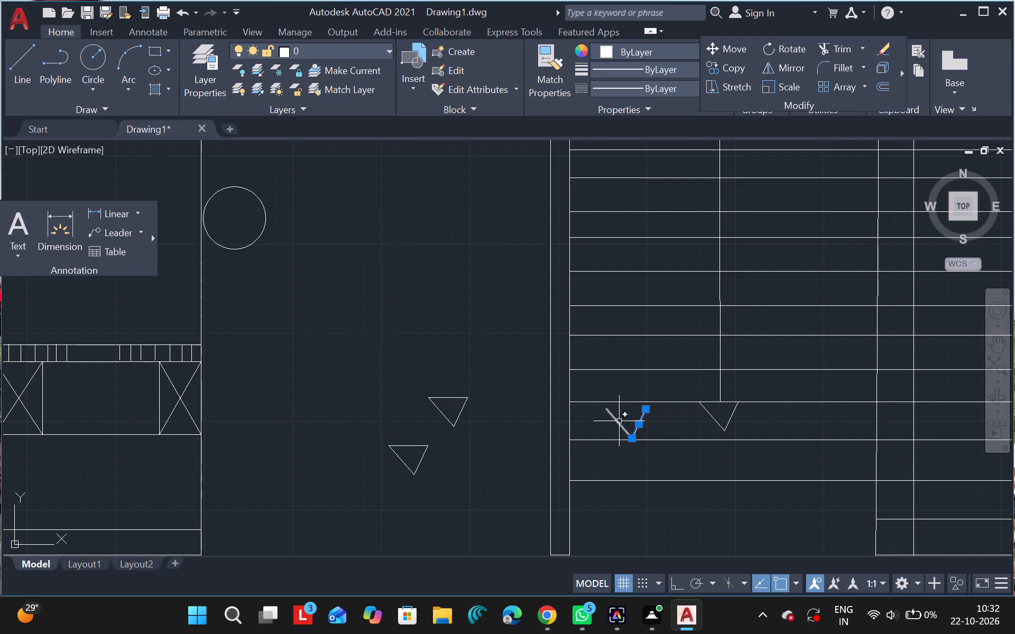
left_click(618, 421)
key("Delete")
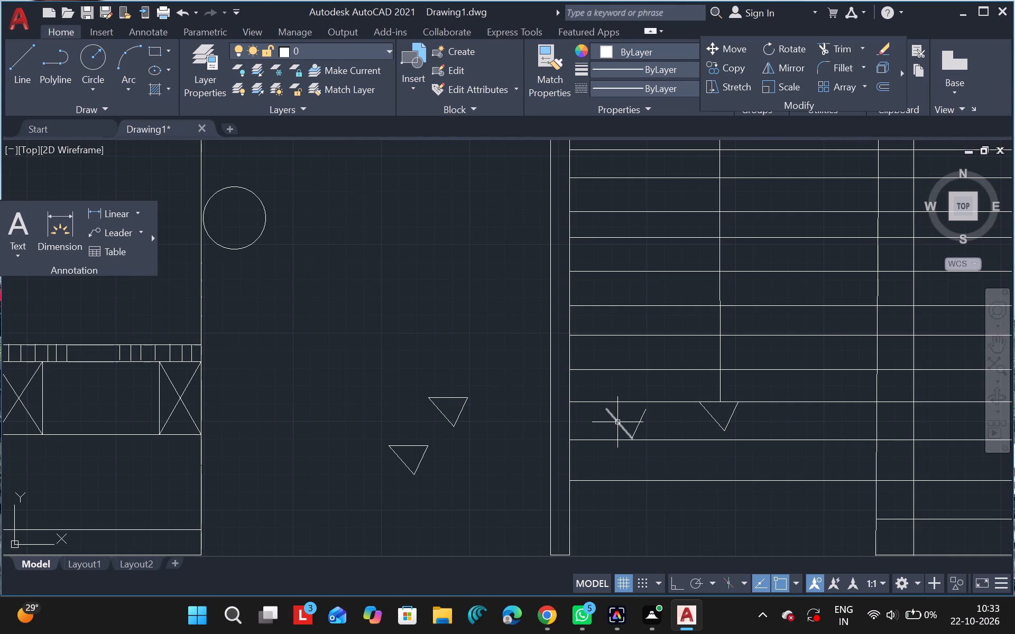
left_click(617, 422)
left_click(636, 424)
key("Delete")
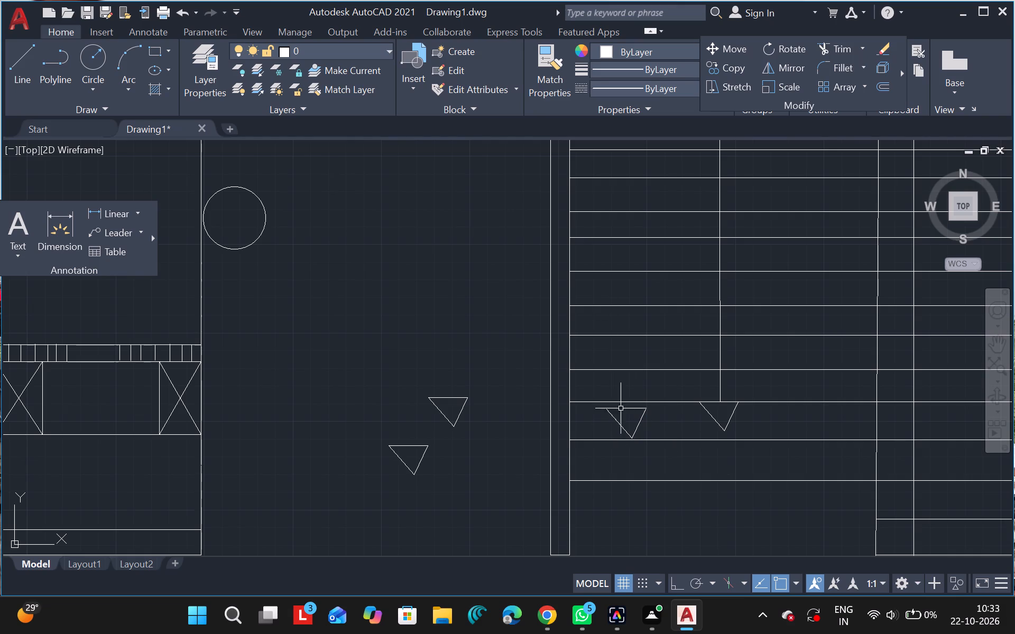
left_click_drag(636, 433, 616, 419)
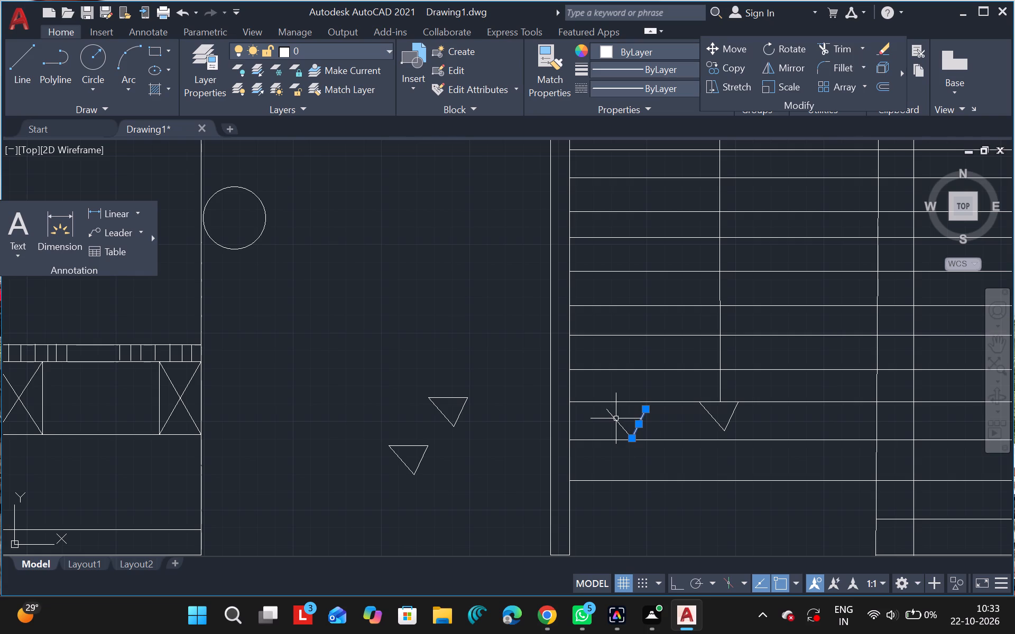
left_click(616, 419)
key("Delete")
Delete the two spare triangles in the open space beside the staircase.
left_click_drag(334, 375, 492, 446)
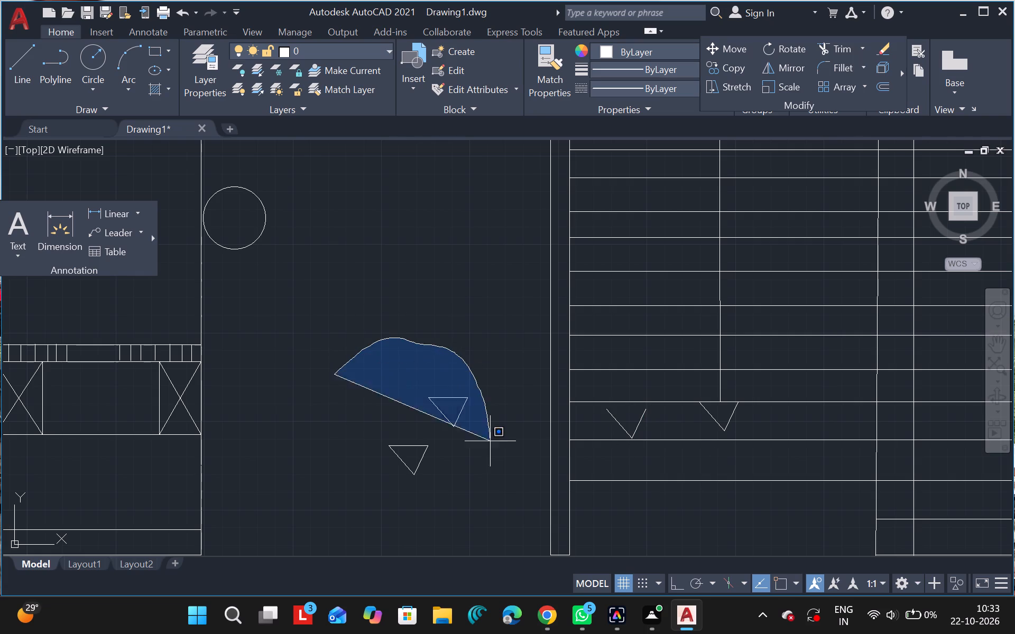
left_click_drag(492, 446, 226, 518)
key("Delete")
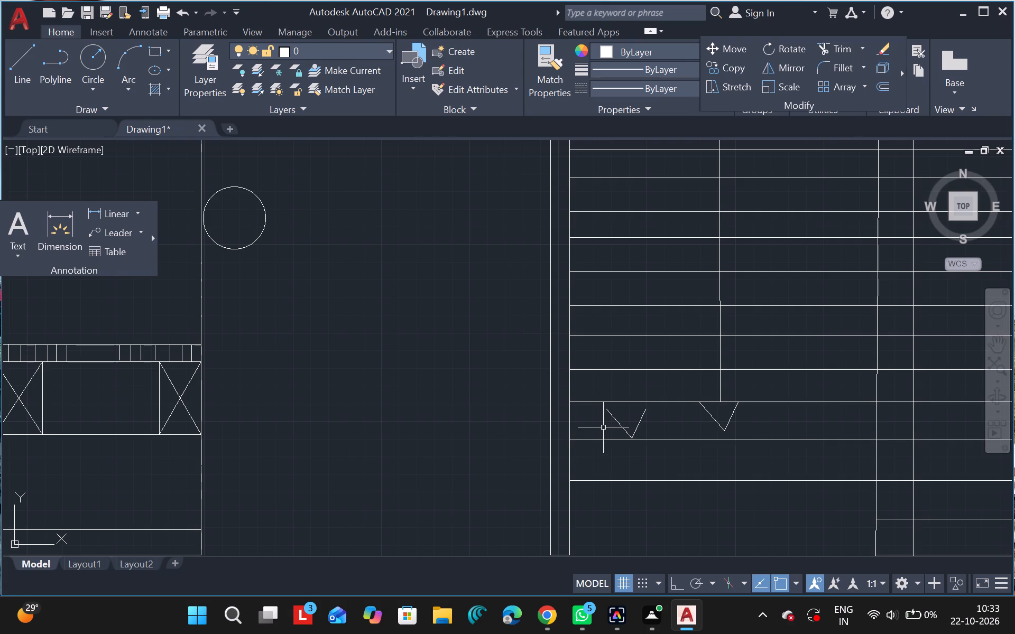
Delete all the remaining overlapping slanted lines beside the arrowhead on the staircase.
left_click_drag(602, 407, 587, 441)
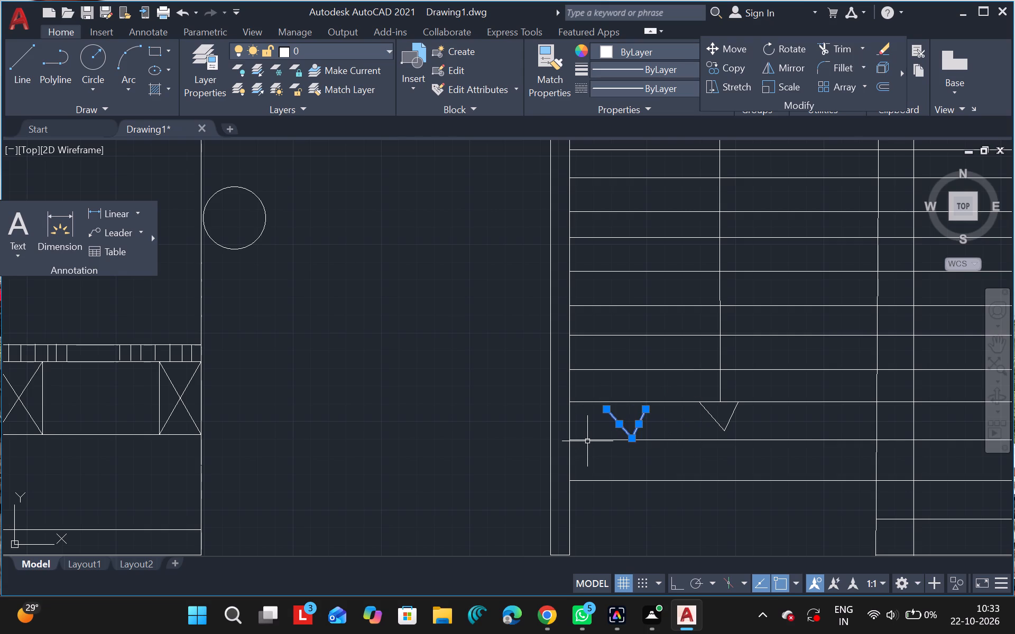
key("Delete")
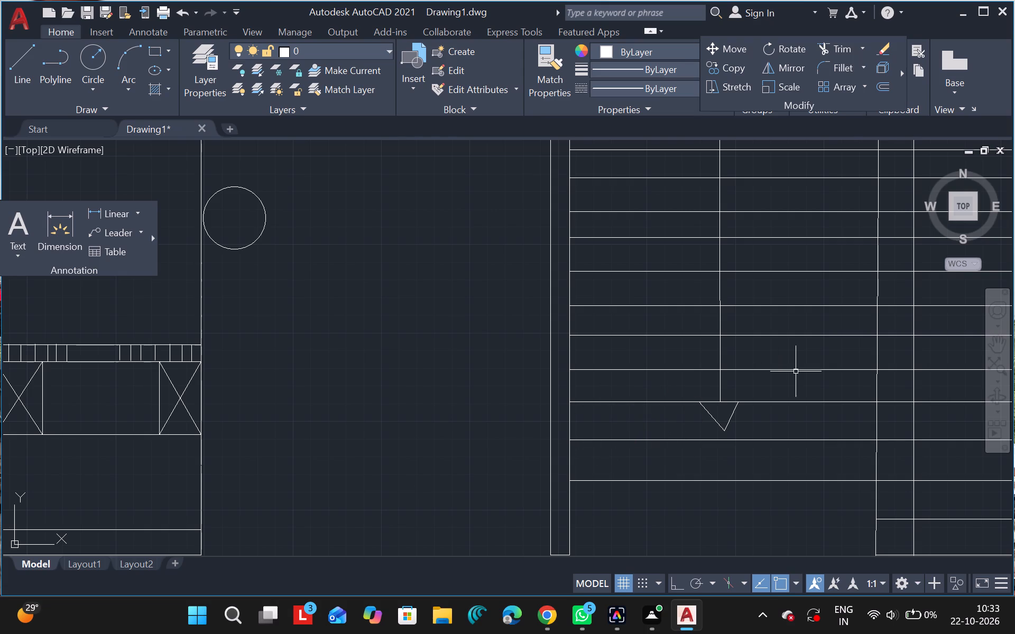
Trim the vertical and horizontal line ends that overhang the staircase outline's upper outer corner.
scroll(796, 372, "down", 3, "ctrl")
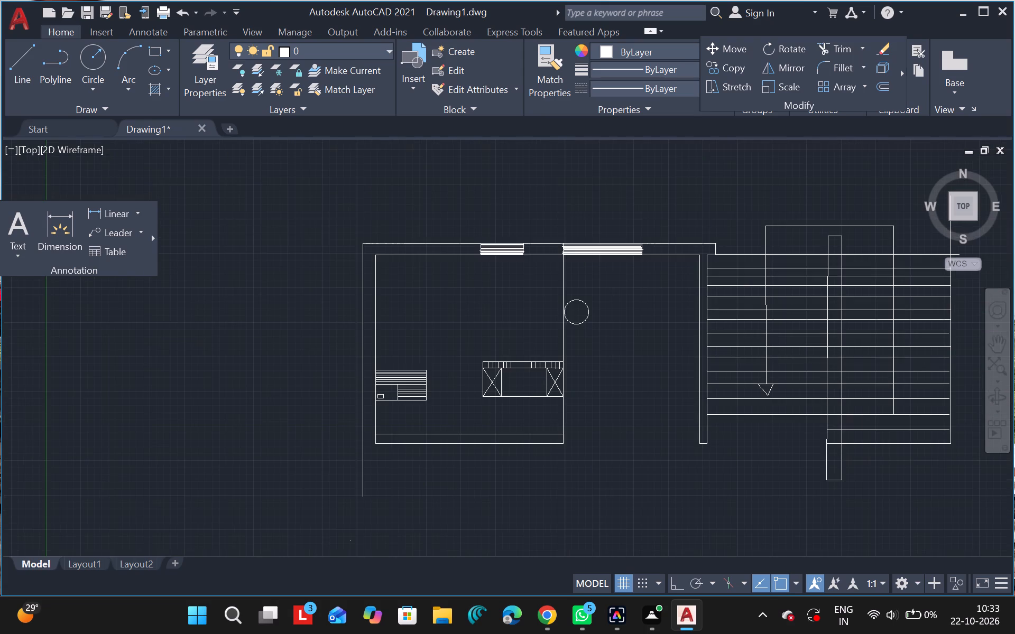
scroll(814, 332, "right", 2)
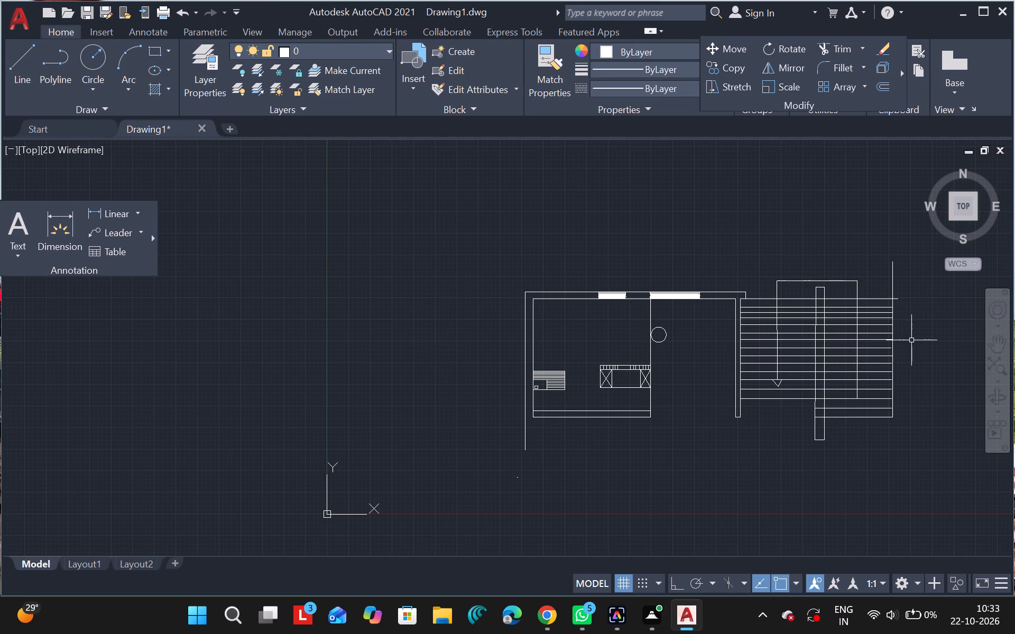
type("tr")
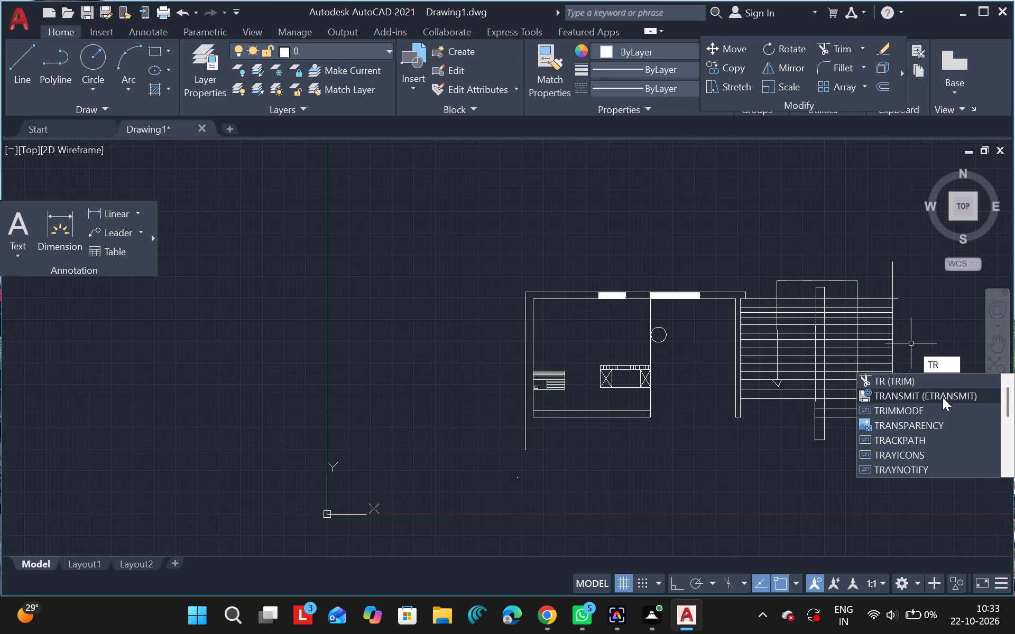
left_click_drag(911, 384, 900, 297)
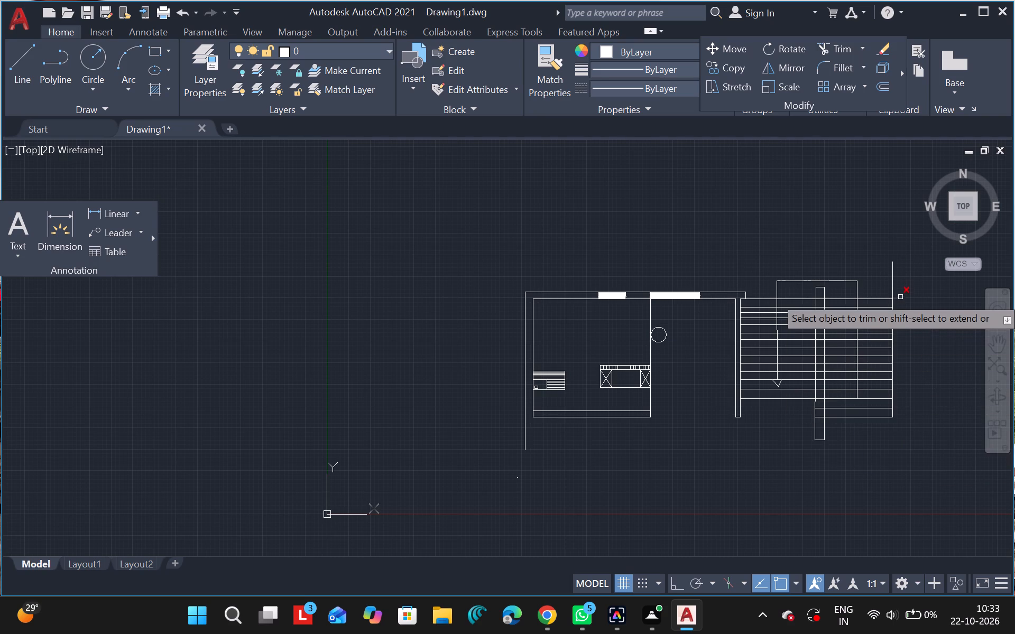
left_click_drag(900, 297, 893, 290)
left_click_drag(893, 290, 898, 300)
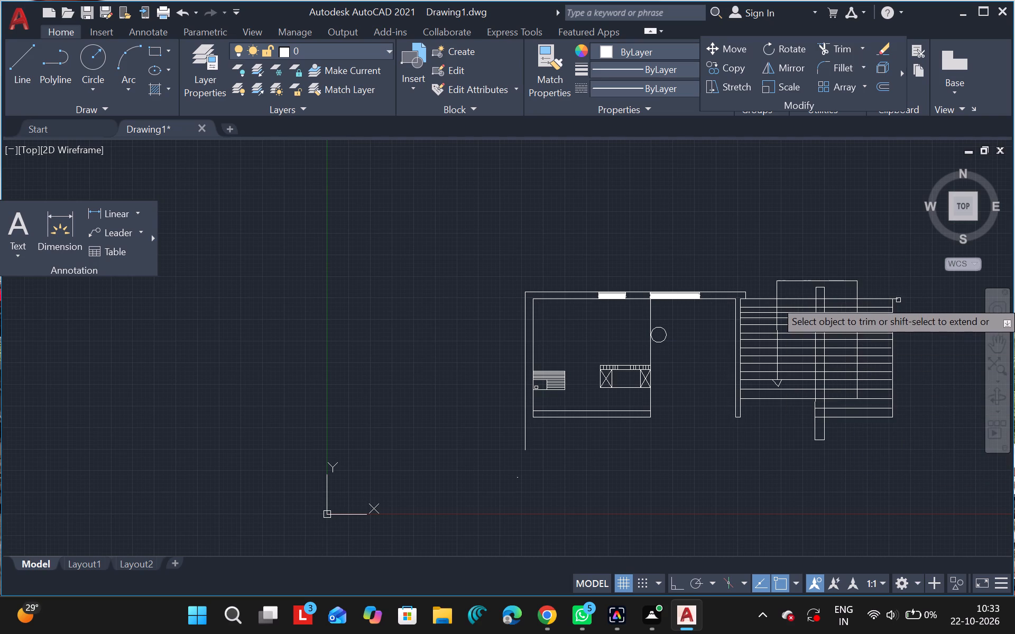
left_click_drag(898, 300, 896, 299)
left_click_drag(896, 299, 759, 463)
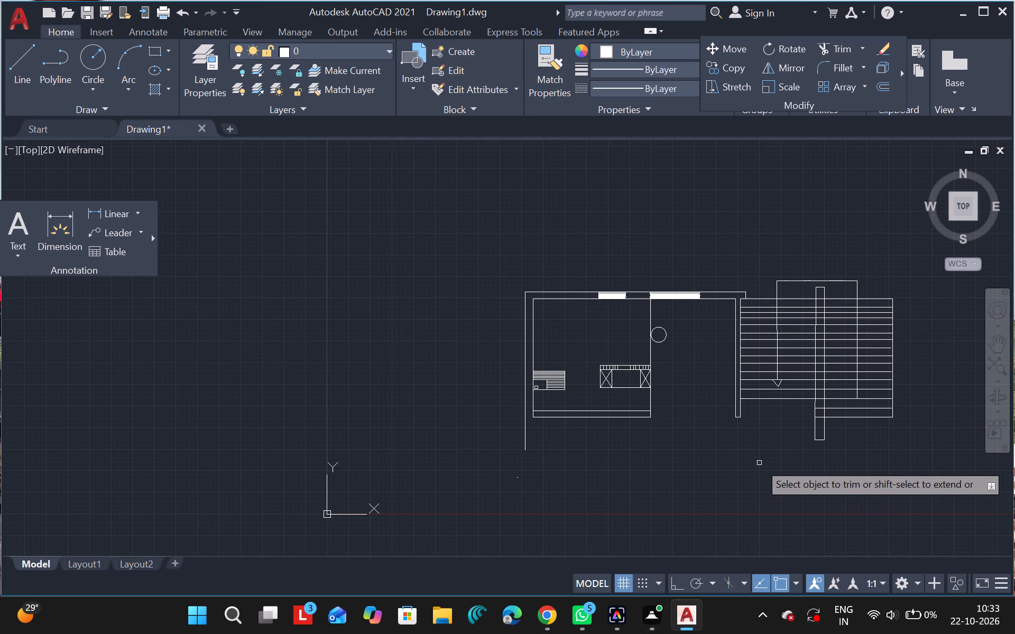
left_click_drag(759, 463, 623, 477)
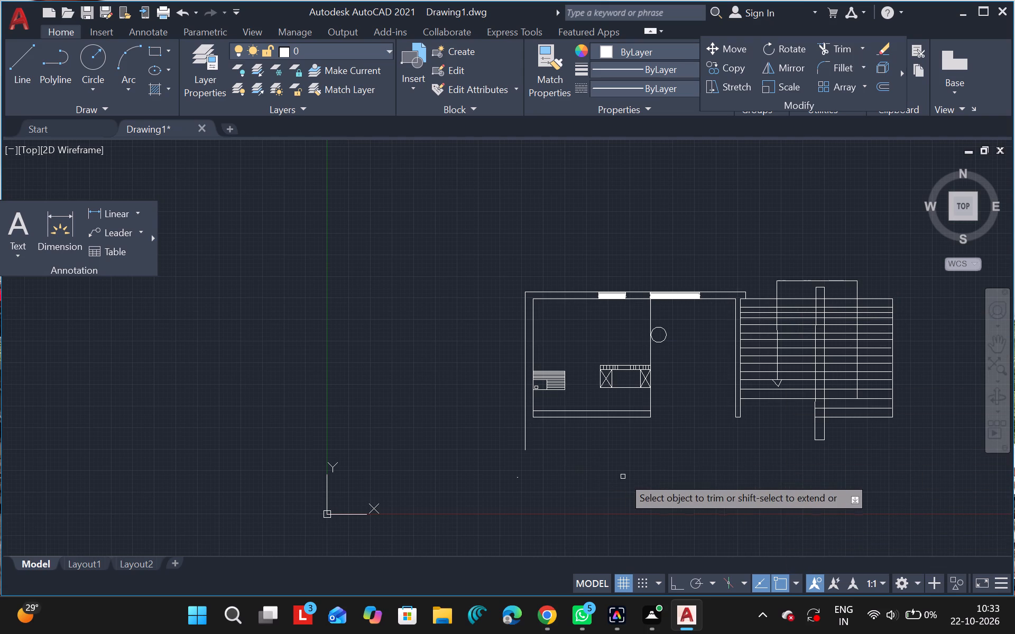
left_click_drag(623, 477, 625, 477)
key("Escape")
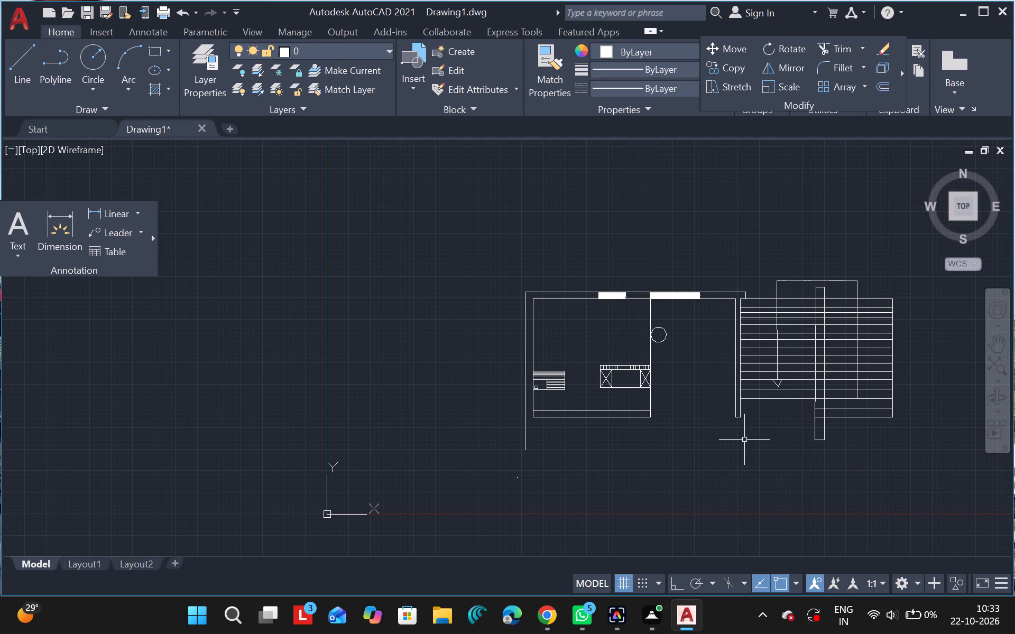
Draw a vertical line about 2021 units long downward from the lower end of the plan's outer left wall line.
left_click(1000, 350)
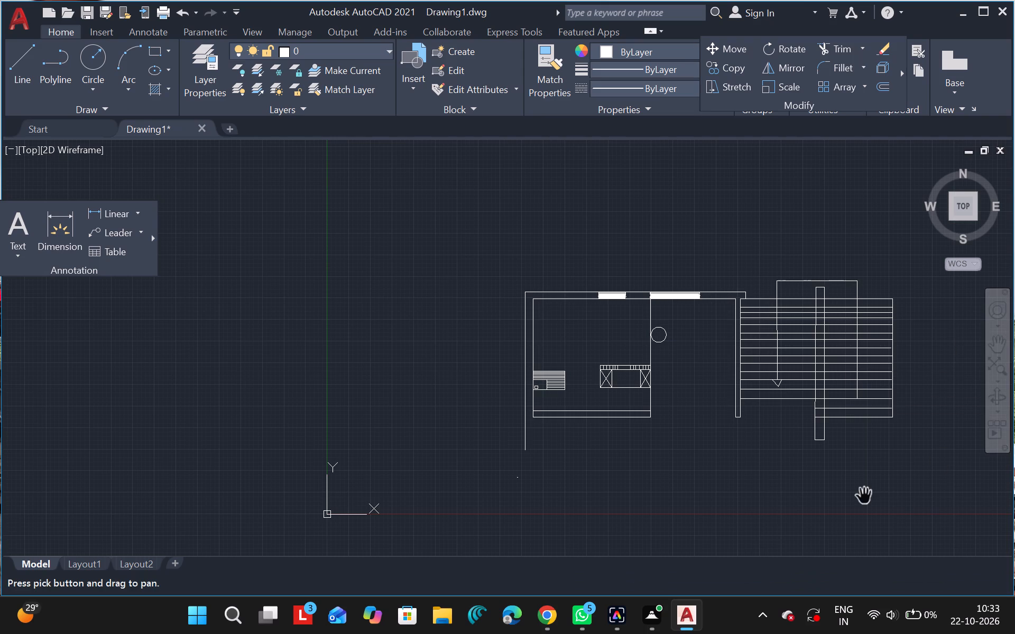
left_click_drag(861, 496, 653, 380)
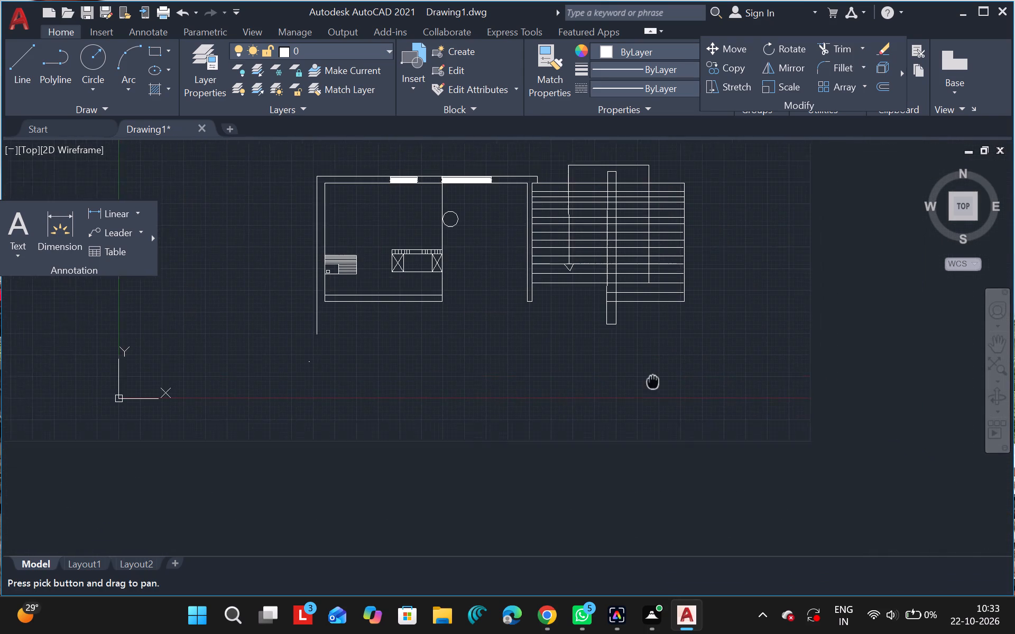
left_click_drag(653, 380, 636, 388)
key("Escape")
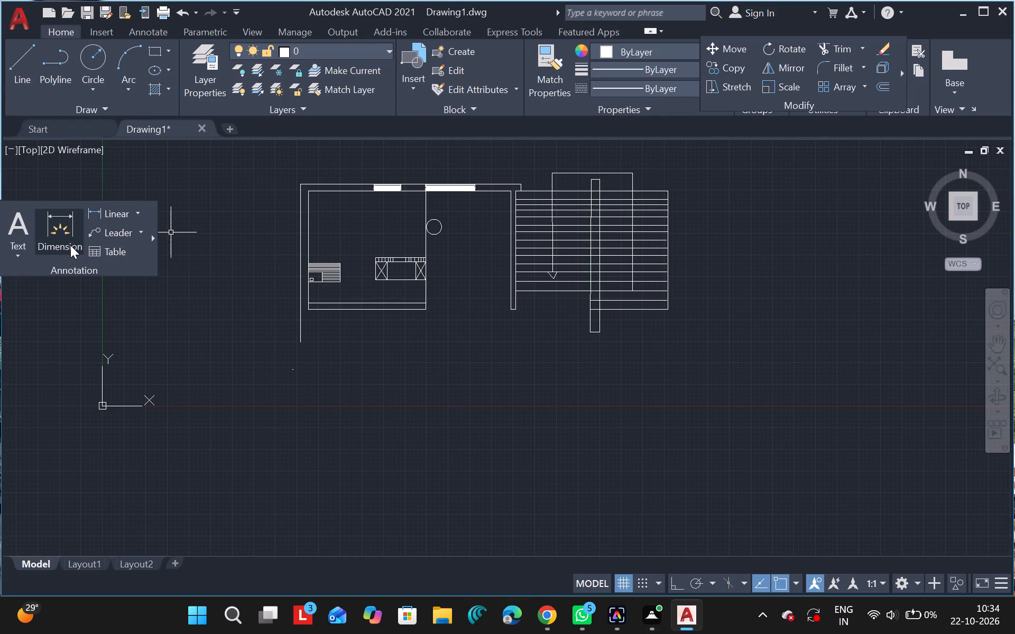
left_click(14, 70)
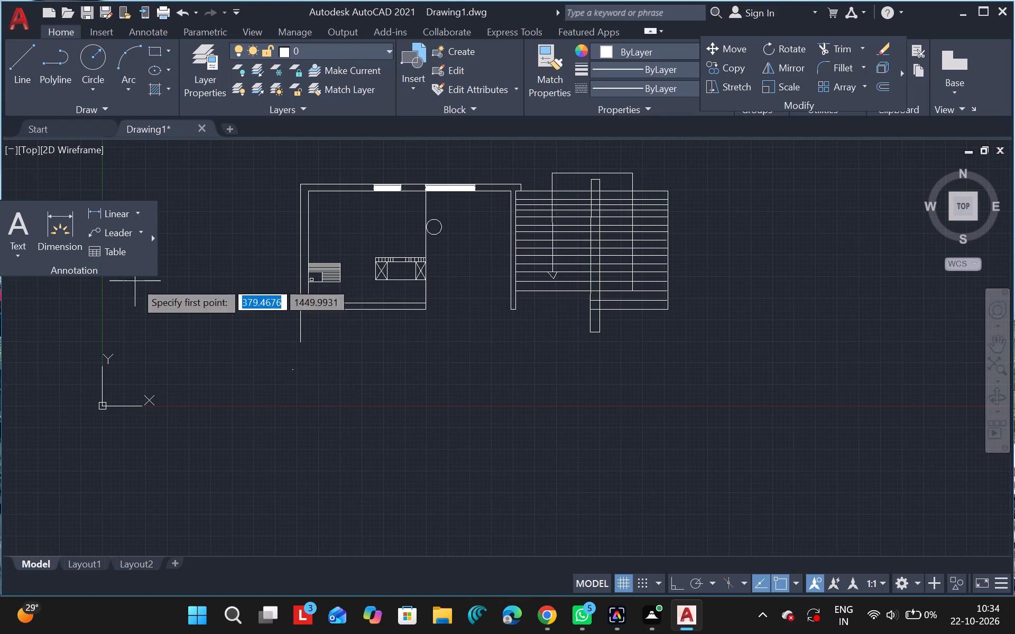
left_click_drag(299, 341, 297, 423)
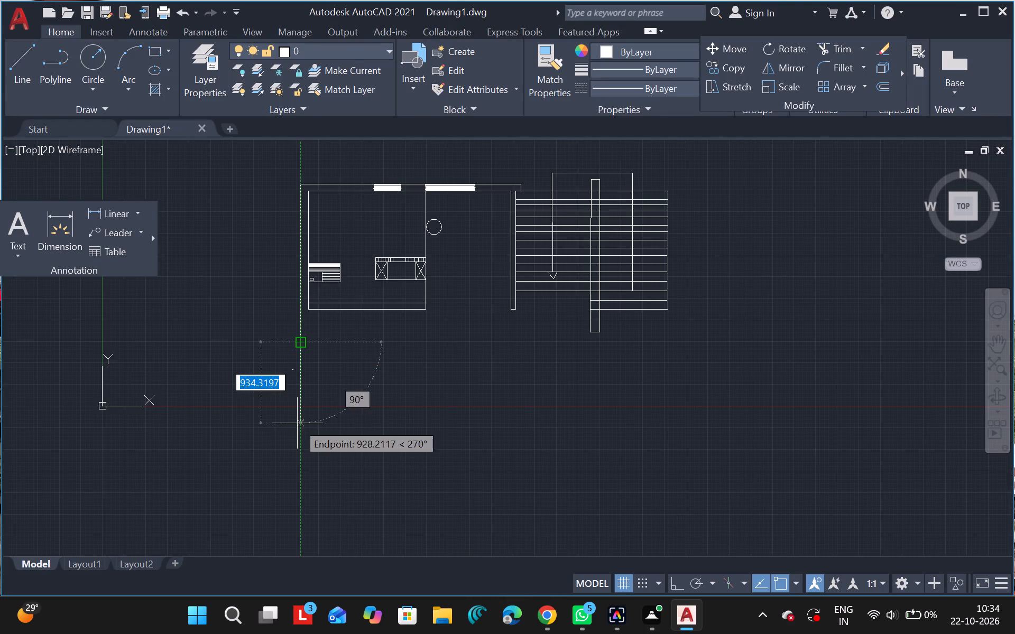
left_click(301, 517)
key("Escape")
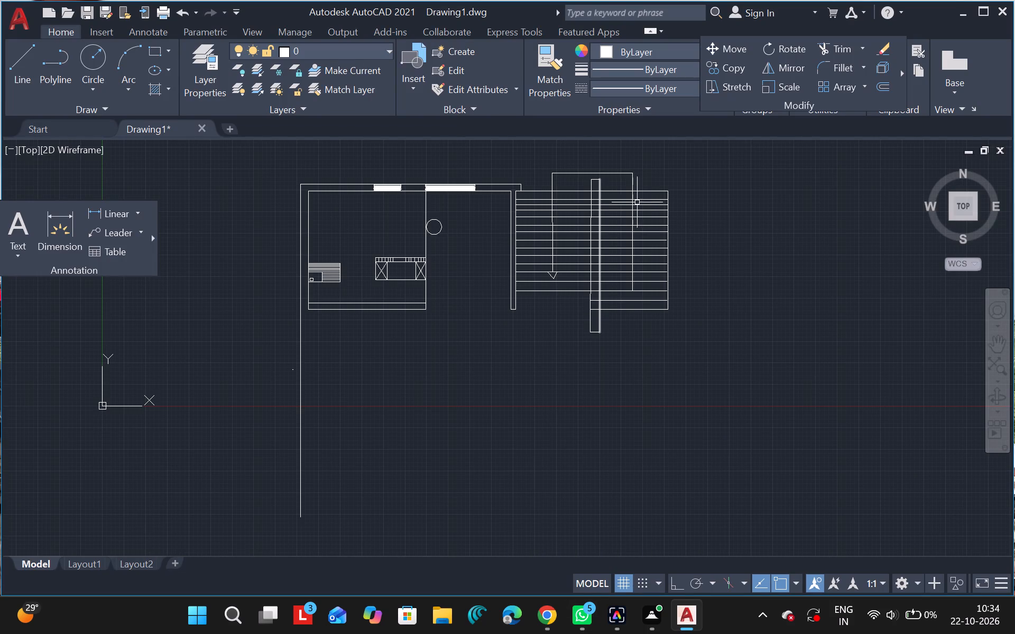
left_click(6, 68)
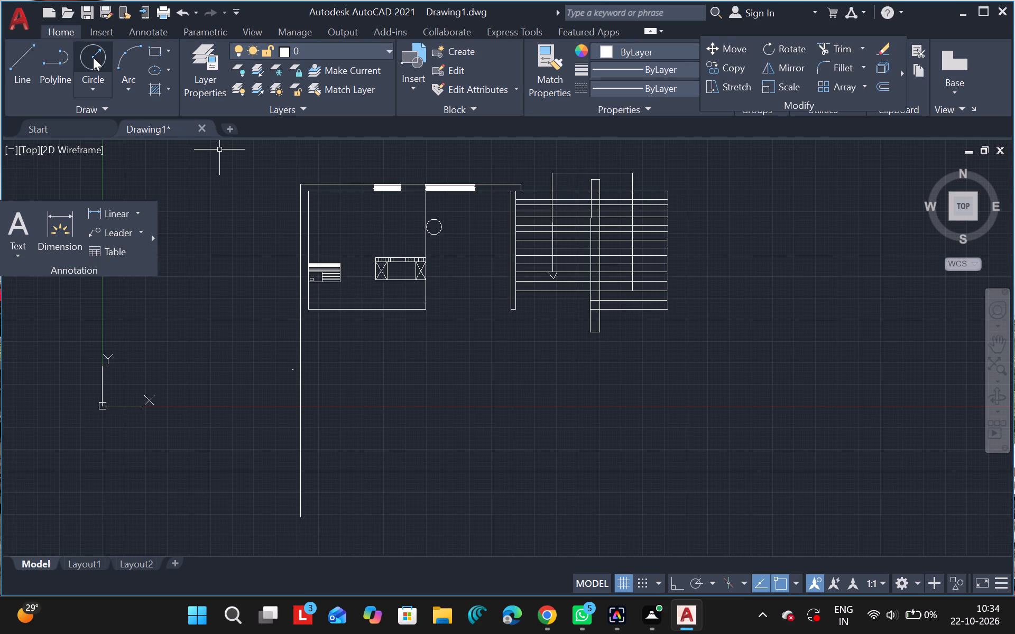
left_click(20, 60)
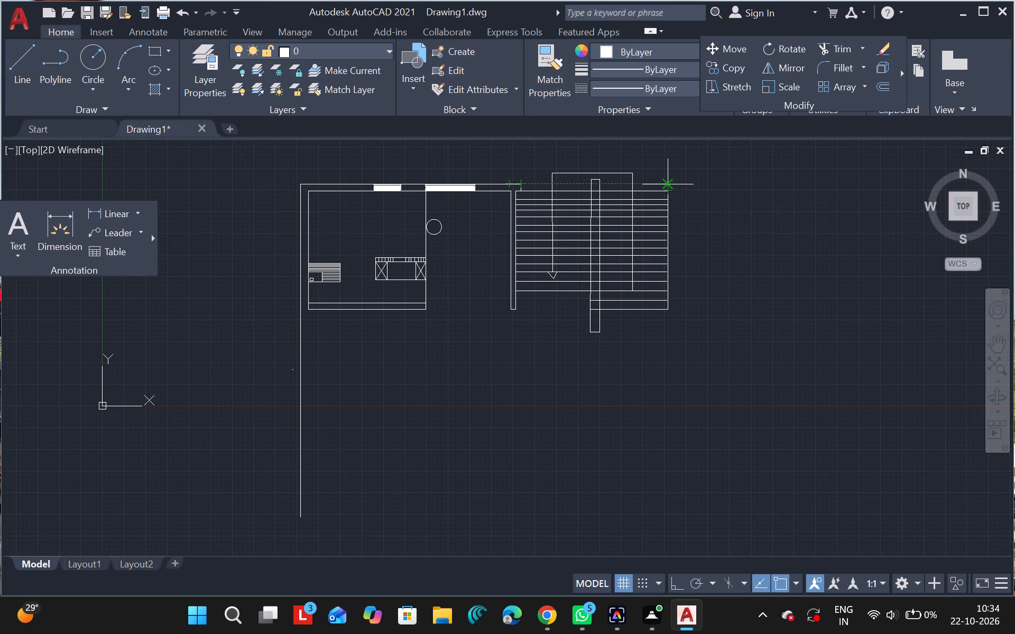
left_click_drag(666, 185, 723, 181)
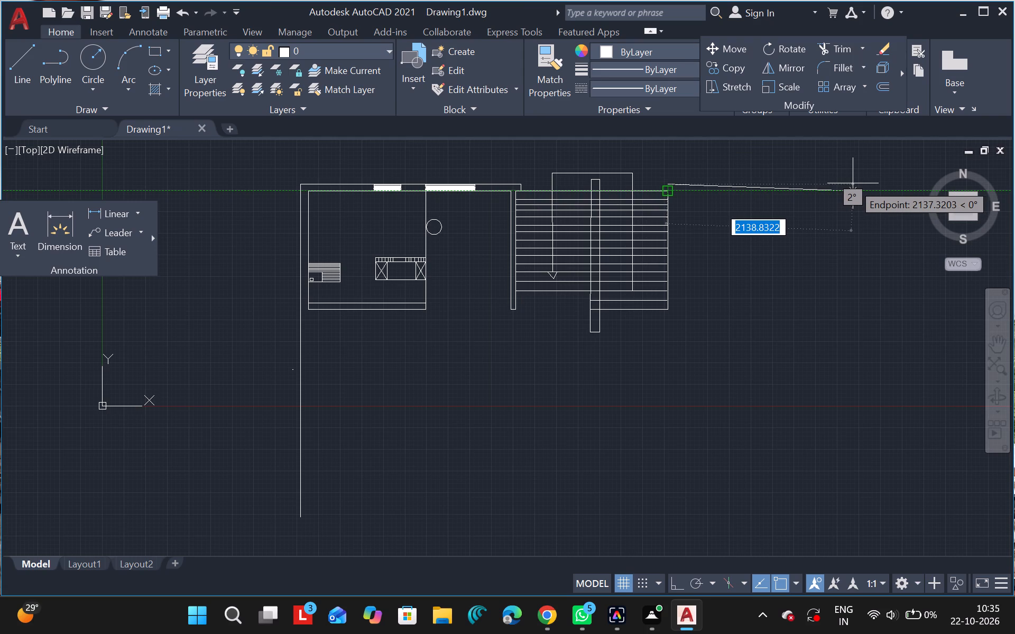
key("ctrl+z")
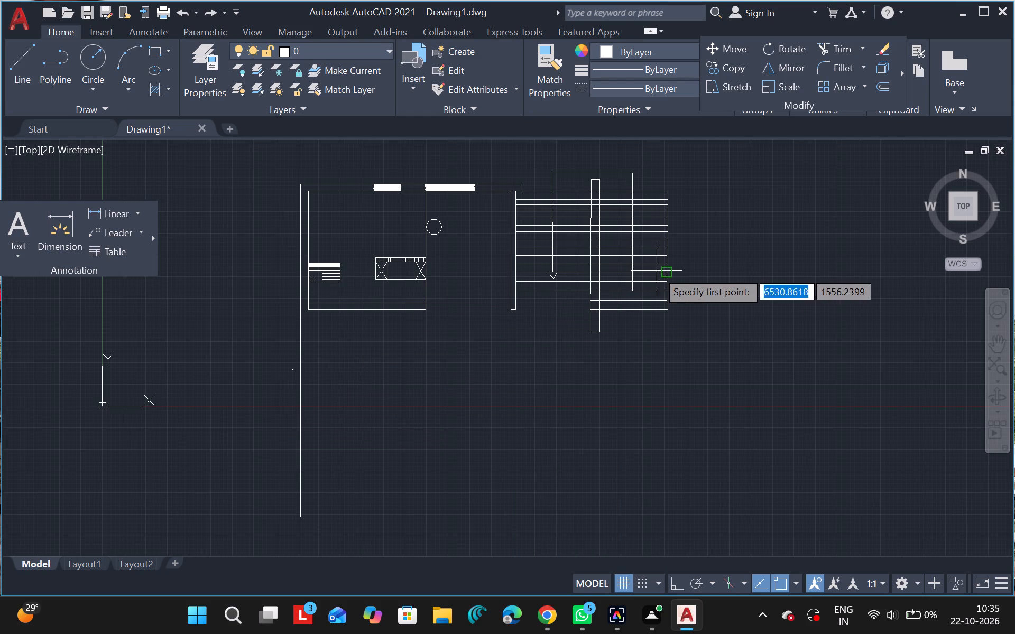
Draw connected lines from the staircase's upper outer corner, about 143 units straight up and about 120 units horizontally outward.
left_click_drag(667, 188, 668, 169)
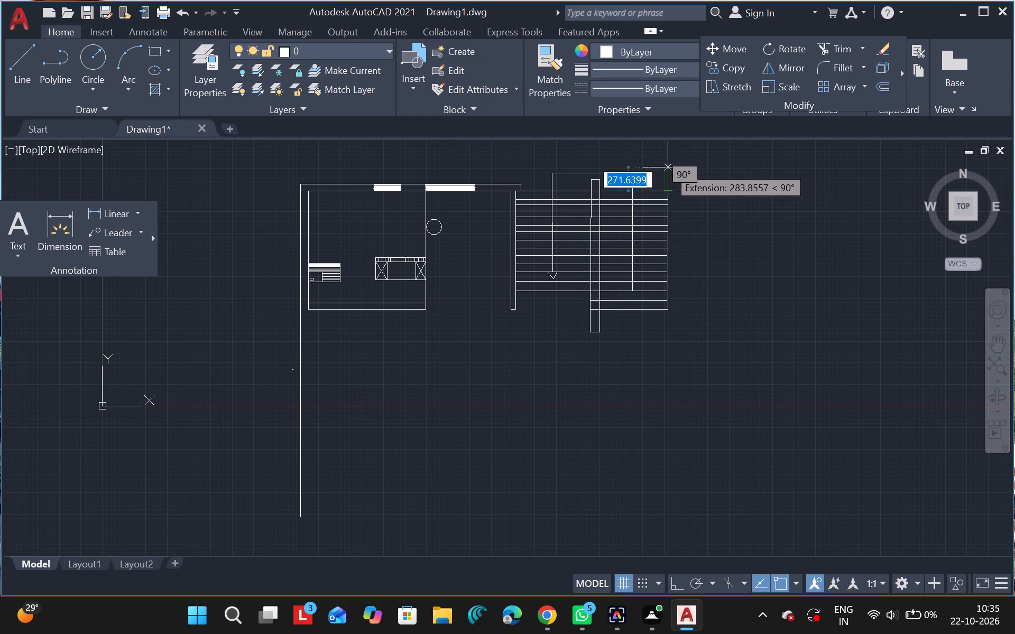
left_click_drag(668, 169, 651, 169)
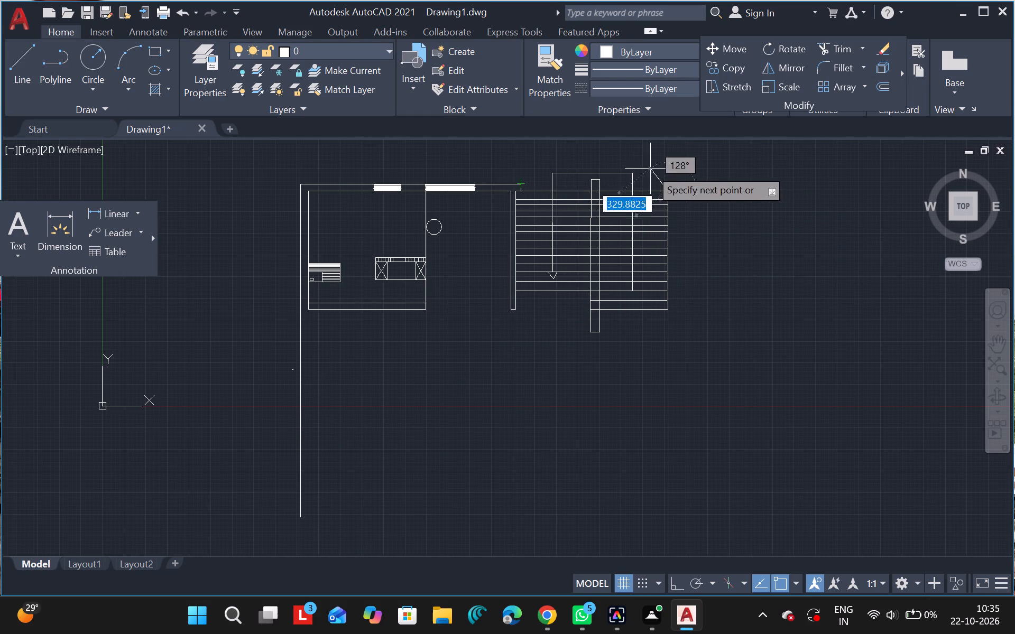
left_click_drag(651, 169, 668, 165)
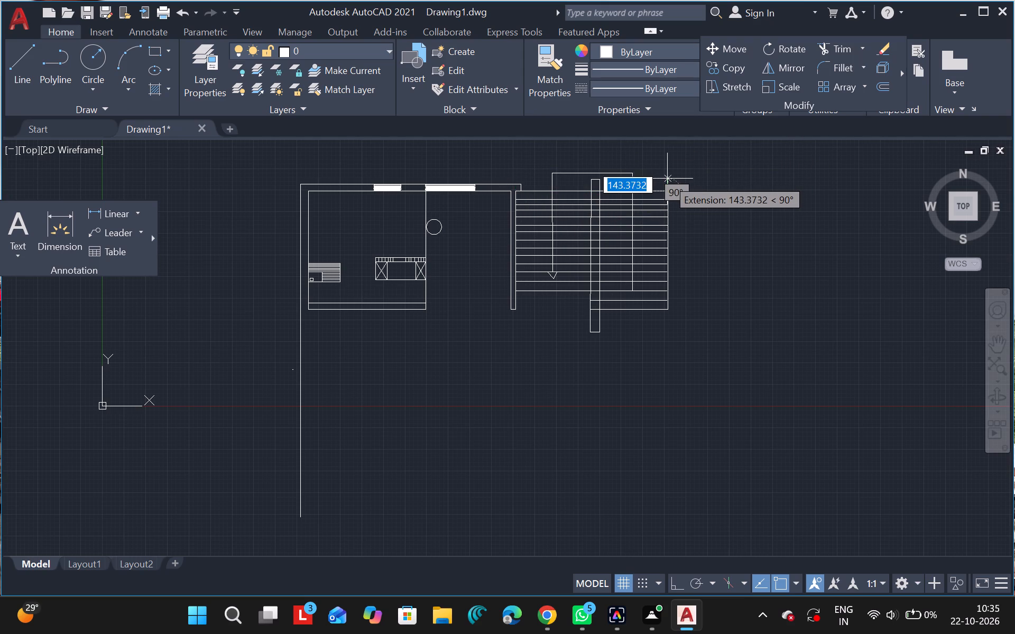
left_click_drag(667, 179, 680, 177)
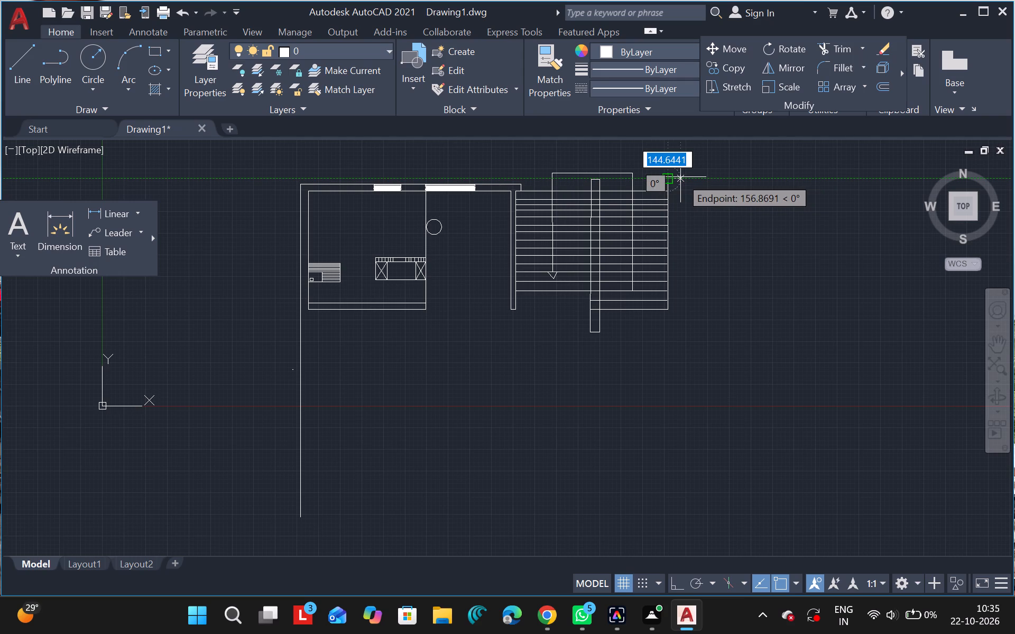
left_click_drag(680, 177, 684, 176)
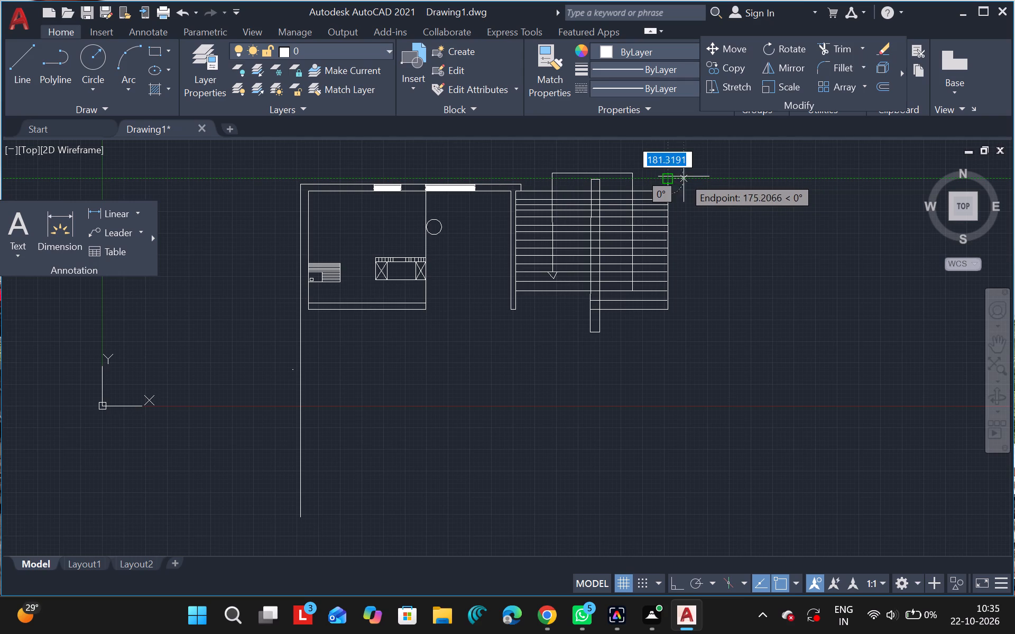
left_click_drag(684, 176, 677, 175)
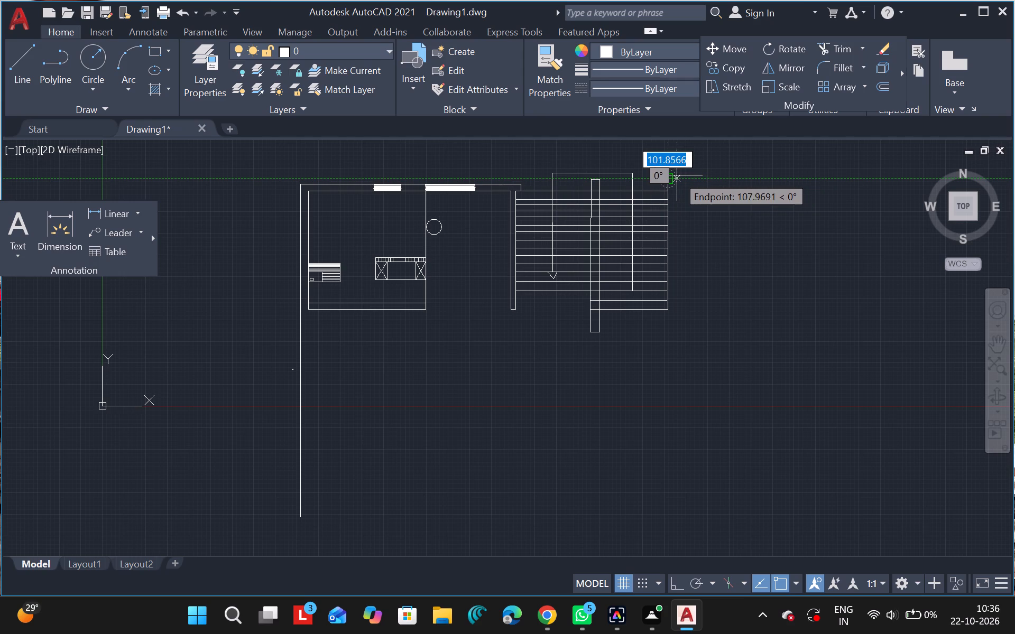
left_click_drag(677, 175, 677, 174)
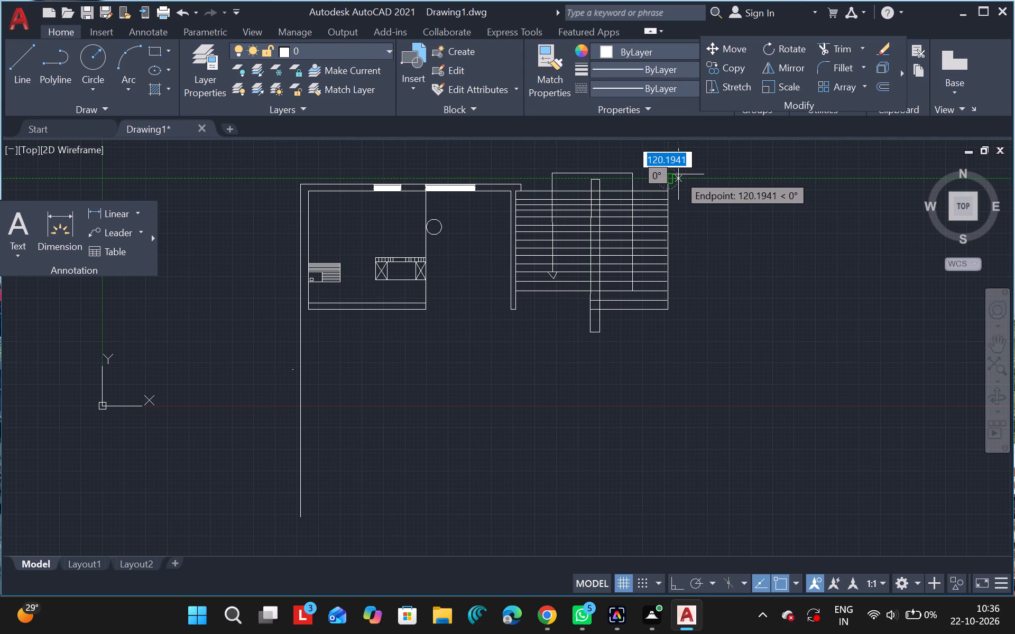
left_click_drag(679, 174, 679, 176)
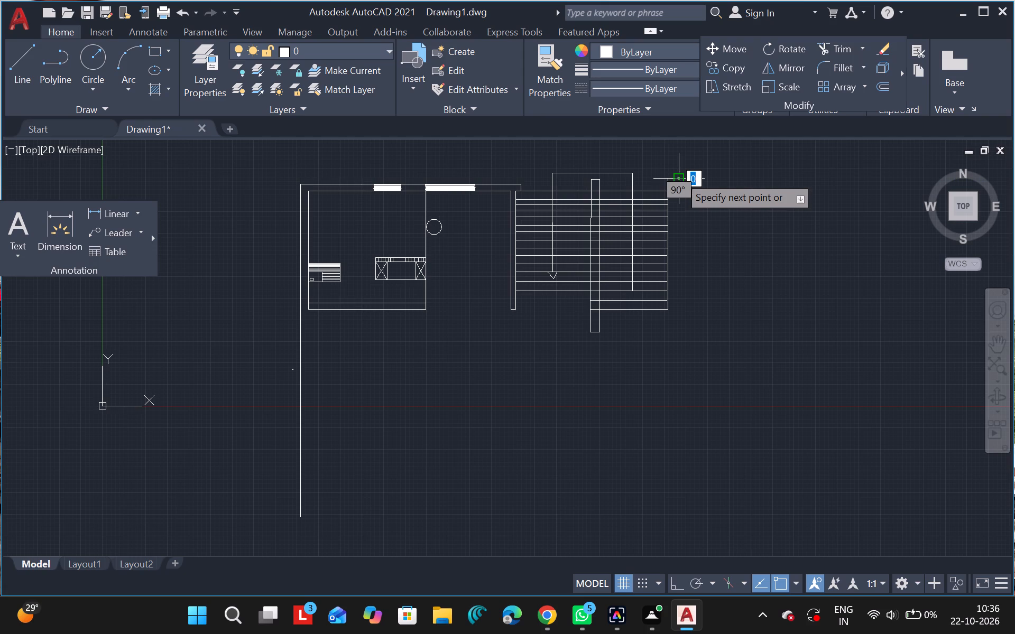
left_click_drag(679, 176, 679, 184)
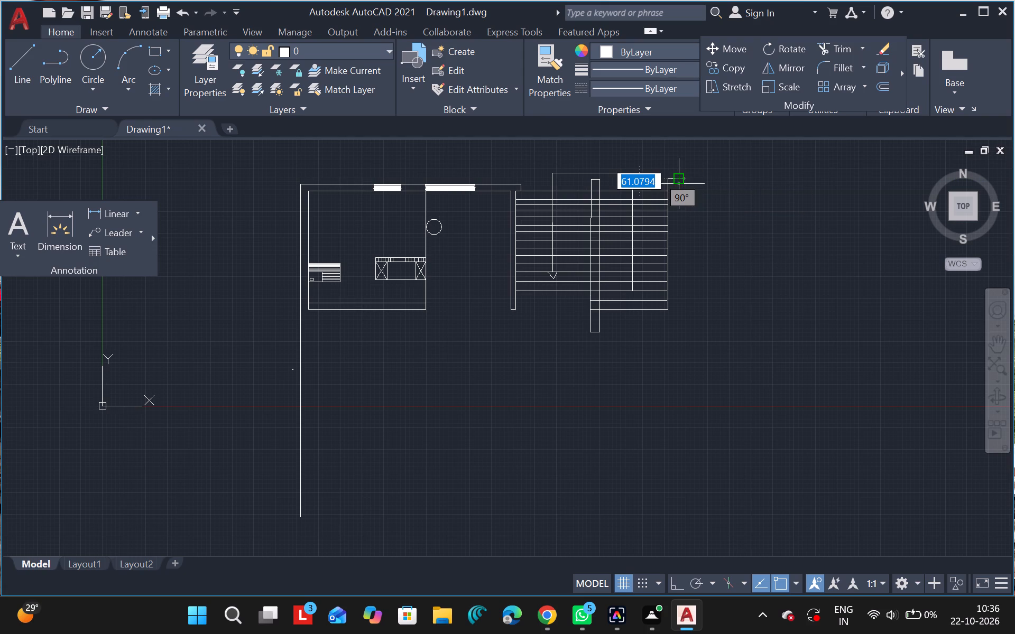
key("Escape")
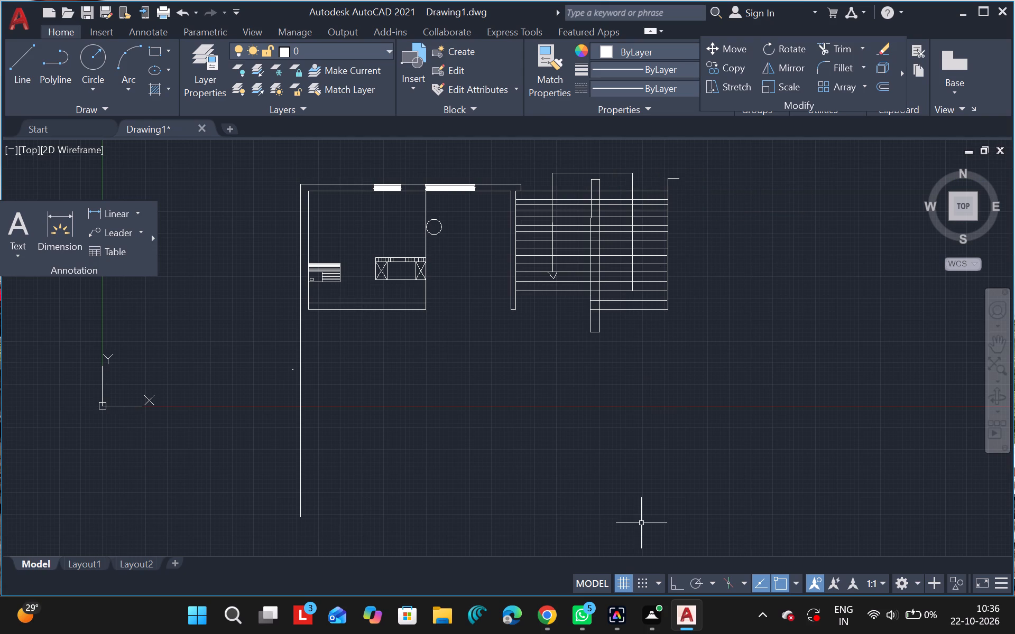
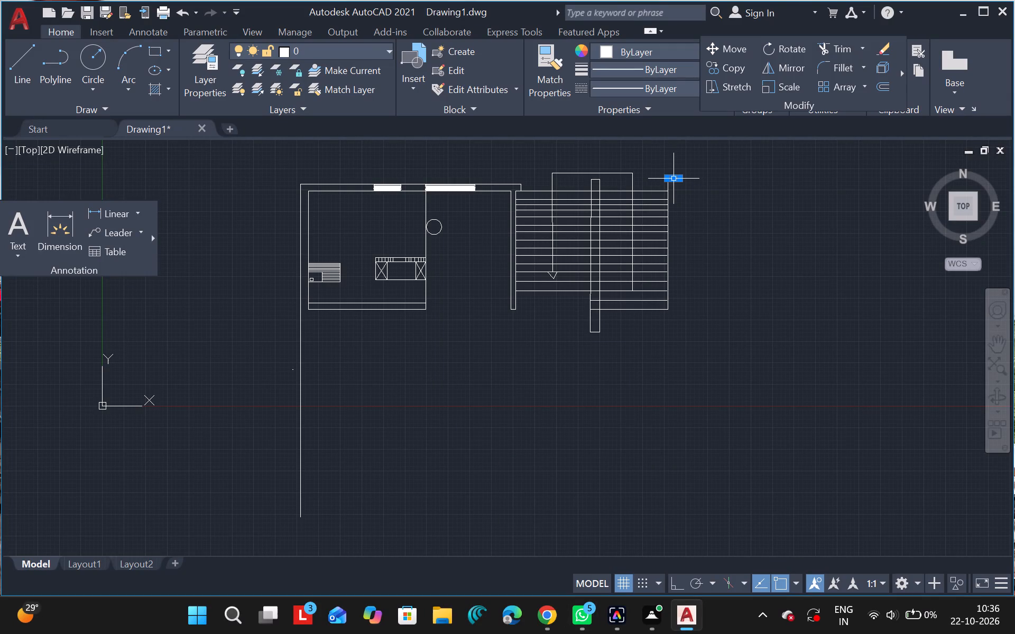
Delete the short leftover wall segments at the upper-right corner of the staircase.
left_click(675, 178)
key("Delete")
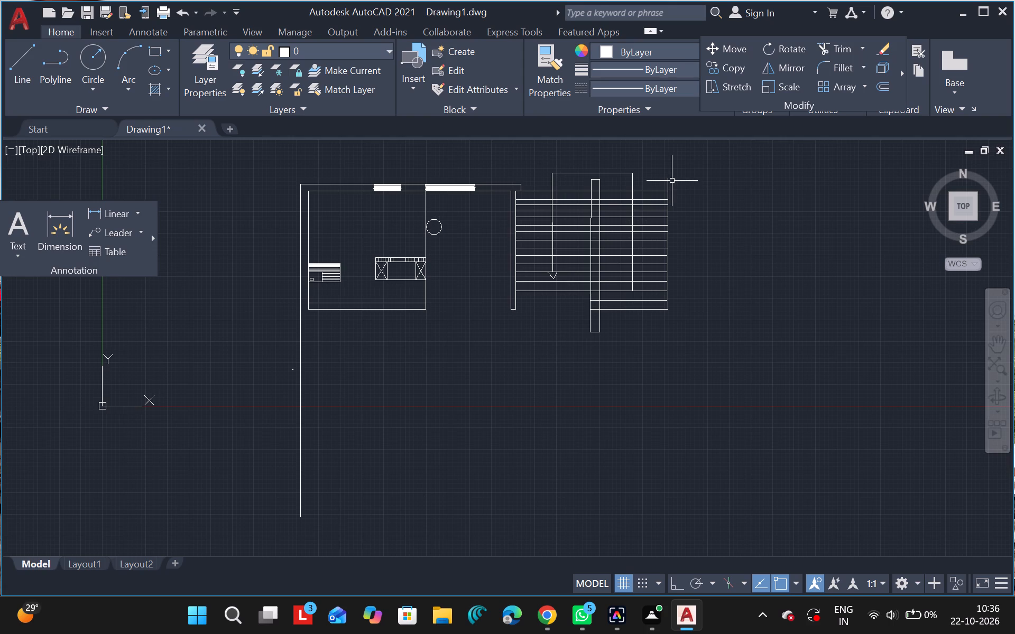
left_click(668, 181)
key("Delete")
key("Delete")
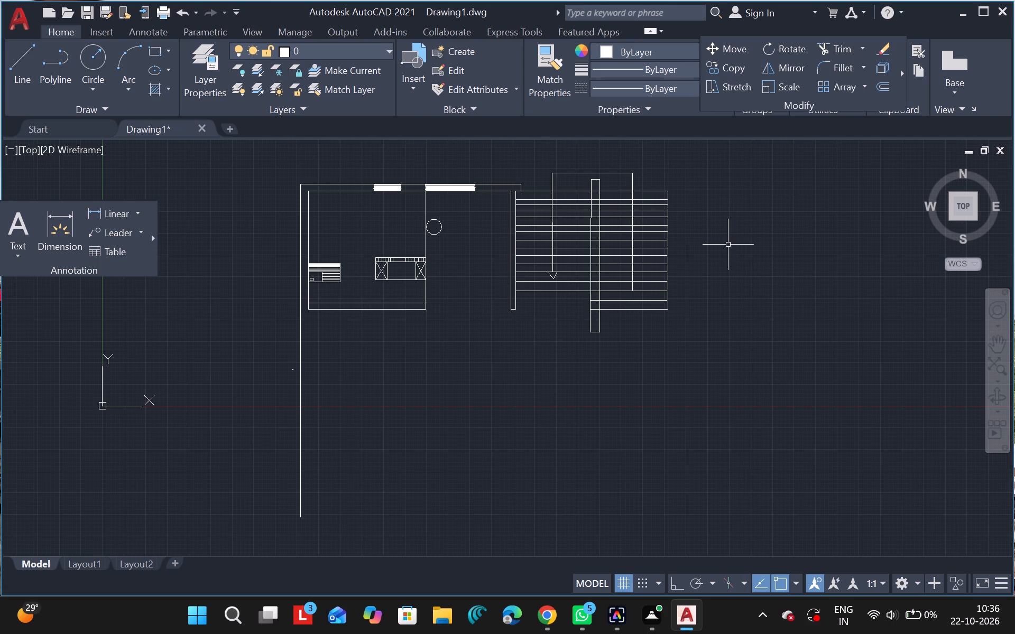
Draw a vertical line about 2972 units long just outside the staircase's right edge, running down from the level of its top tread line.
left_click(16, 75)
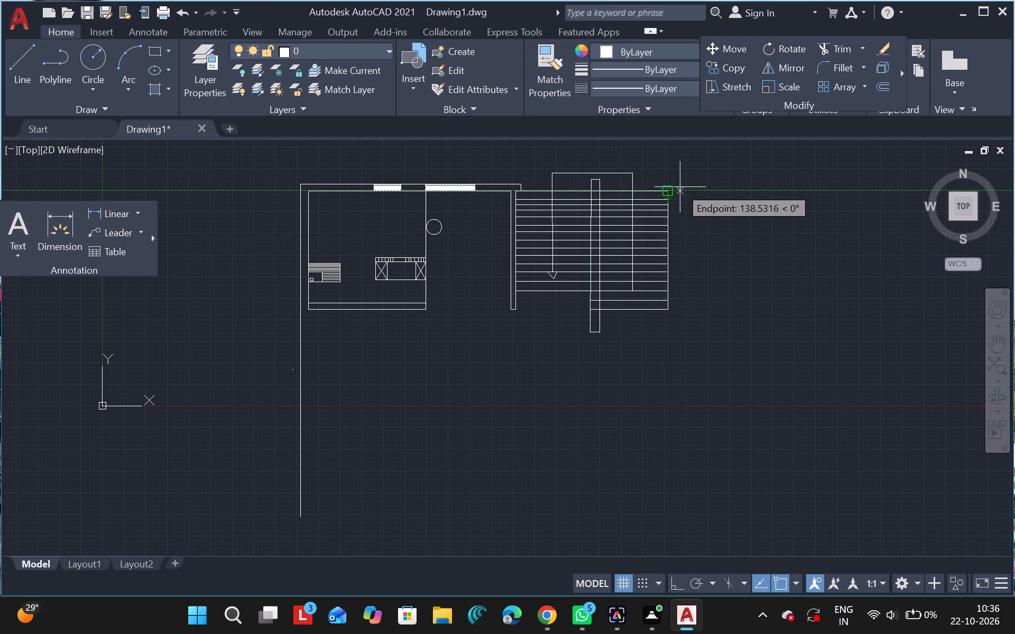
left_click_drag(680, 187, 682, 270)
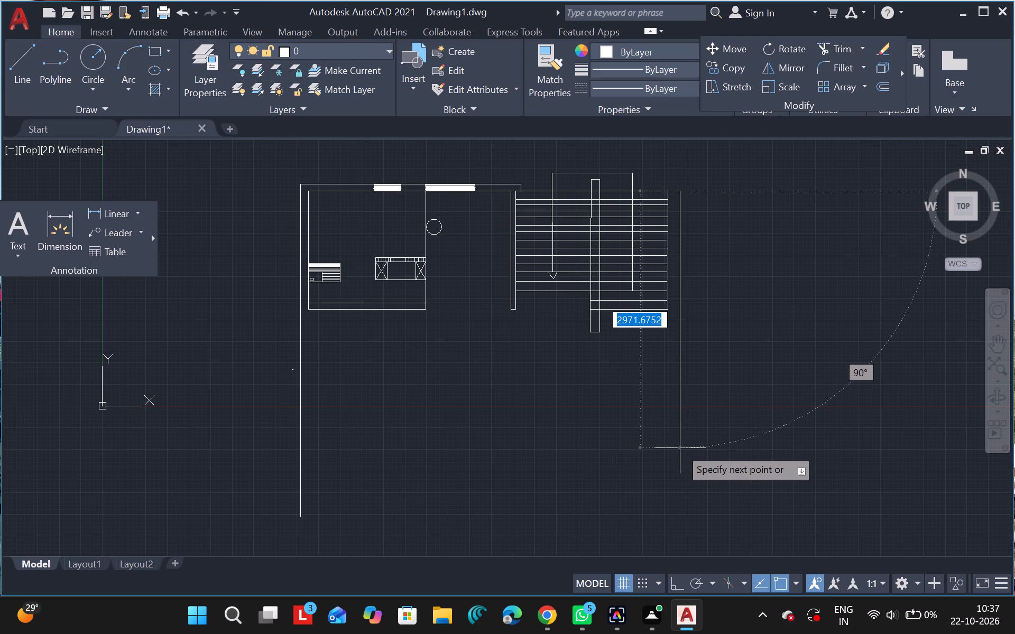
left_click(680, 449)
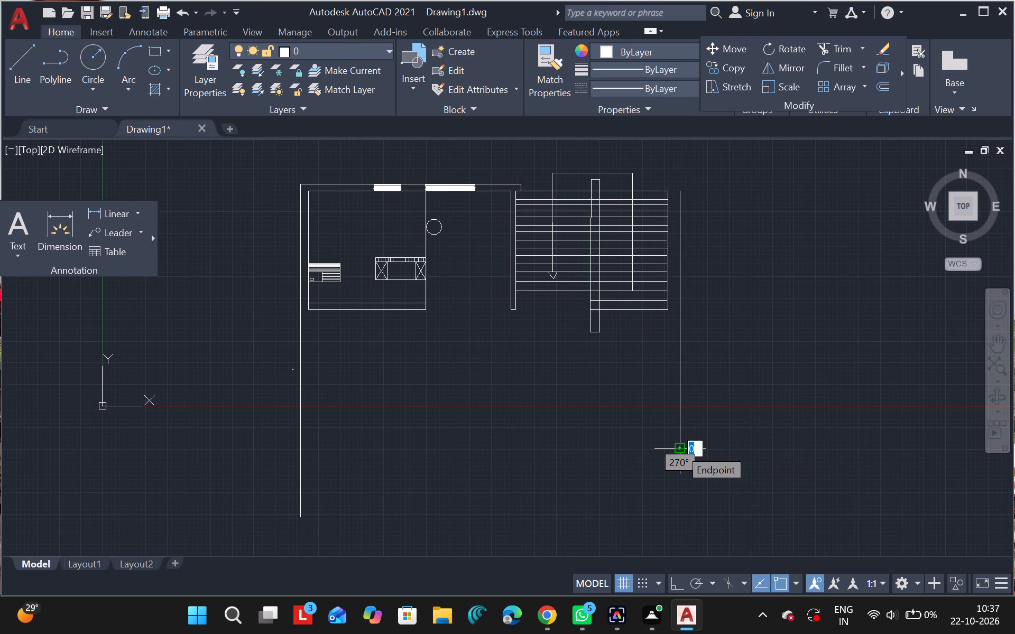
key("grave")
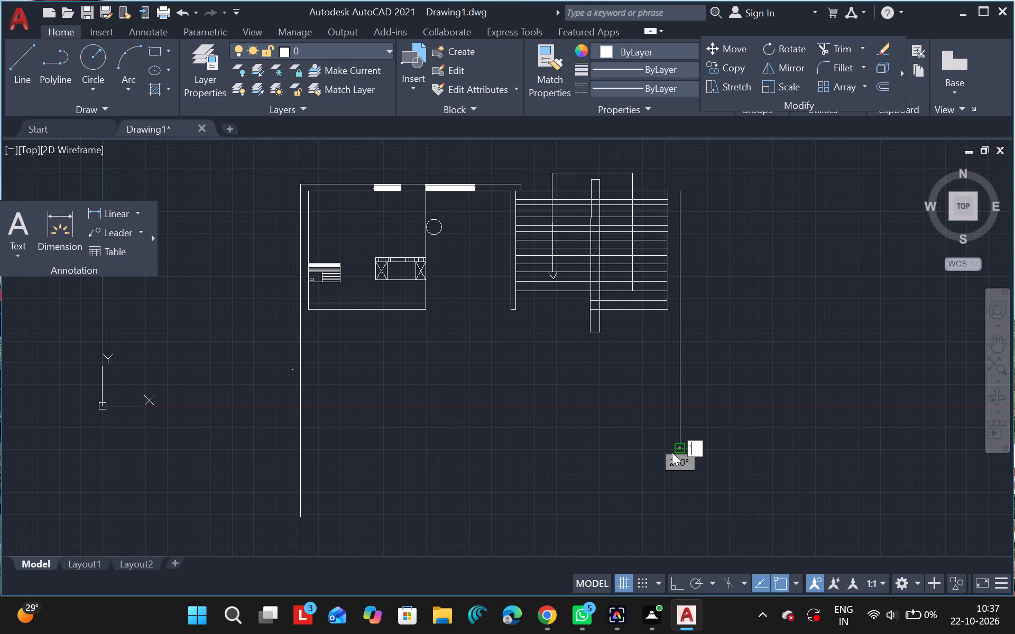
key("Escape")
key("Escape")
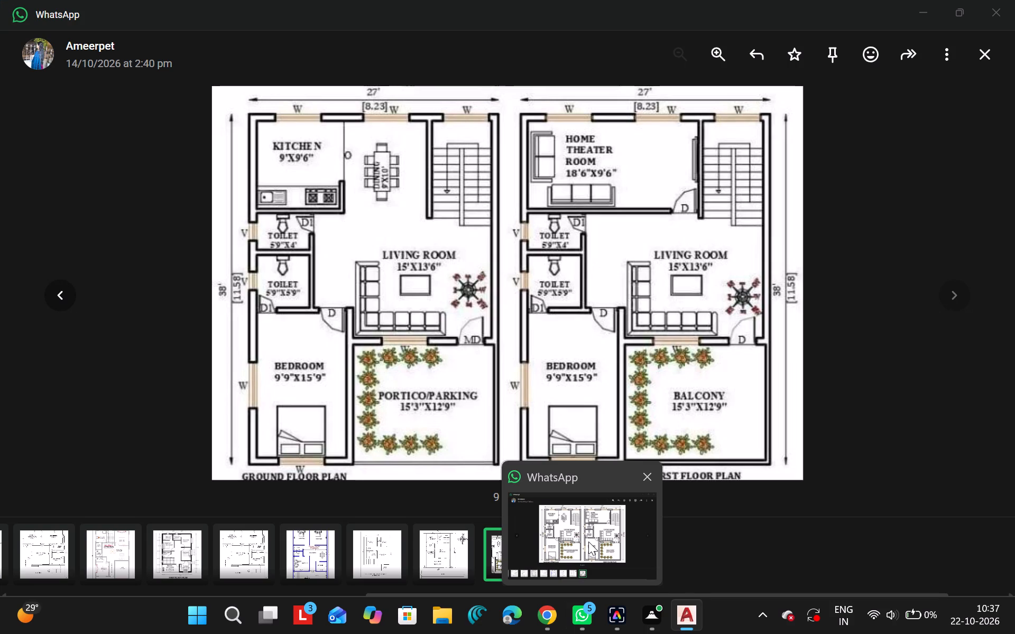
key("Escape")
key("Escape")
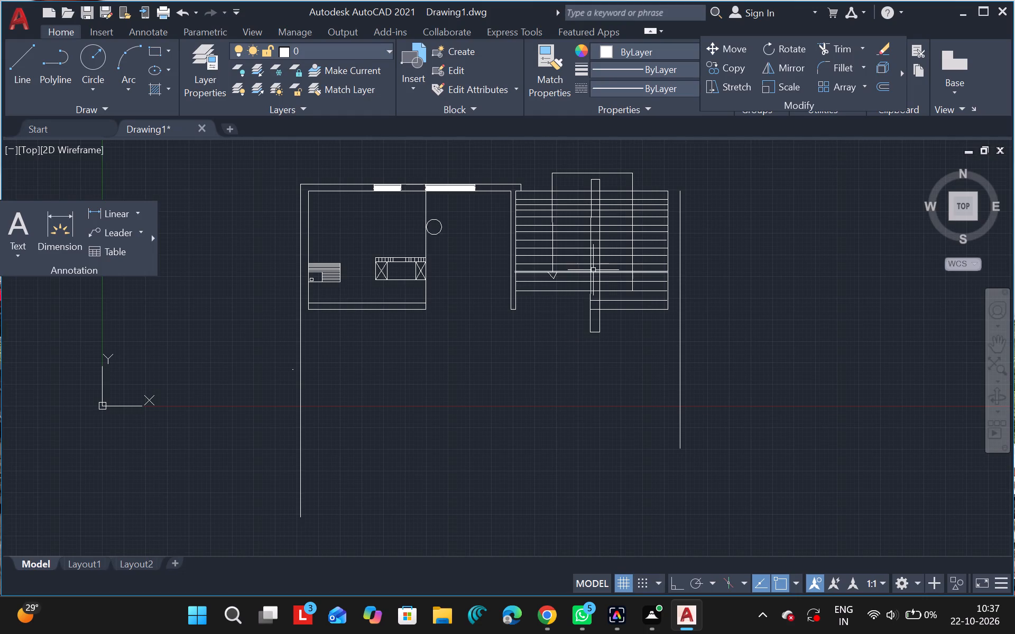
Delete the four uppermost horizontal tread lines of the staircase.
left_click(652, 191)
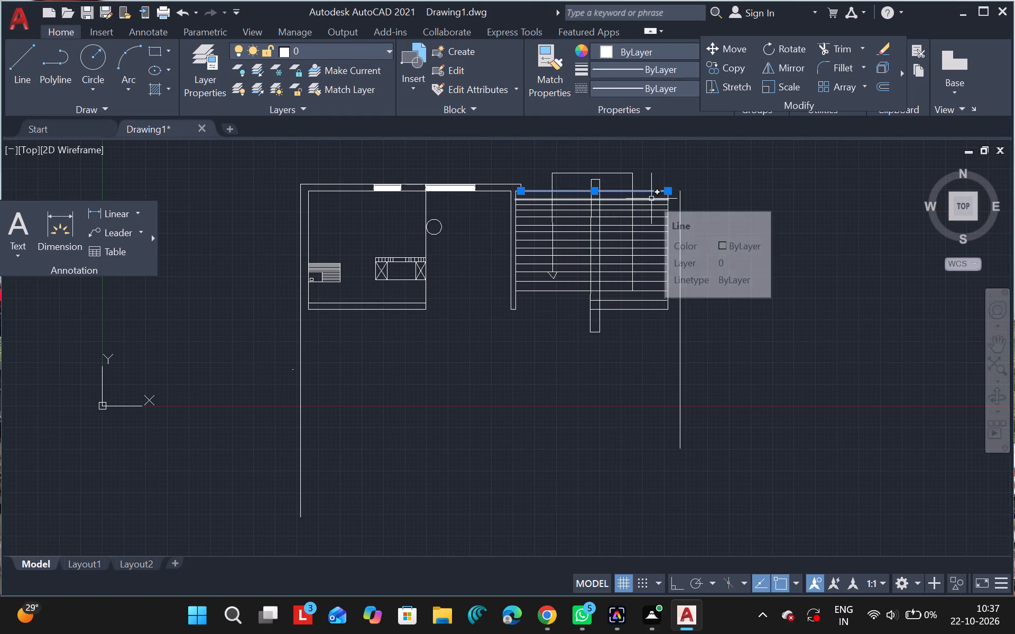
left_click(651, 199)
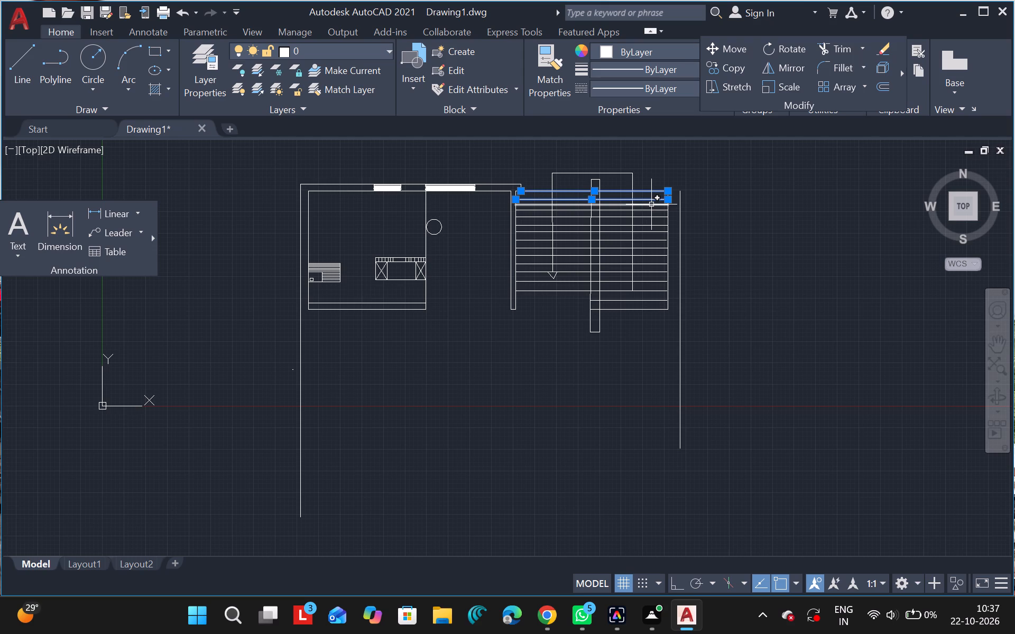
left_click(651, 204)
left_click(651, 209)
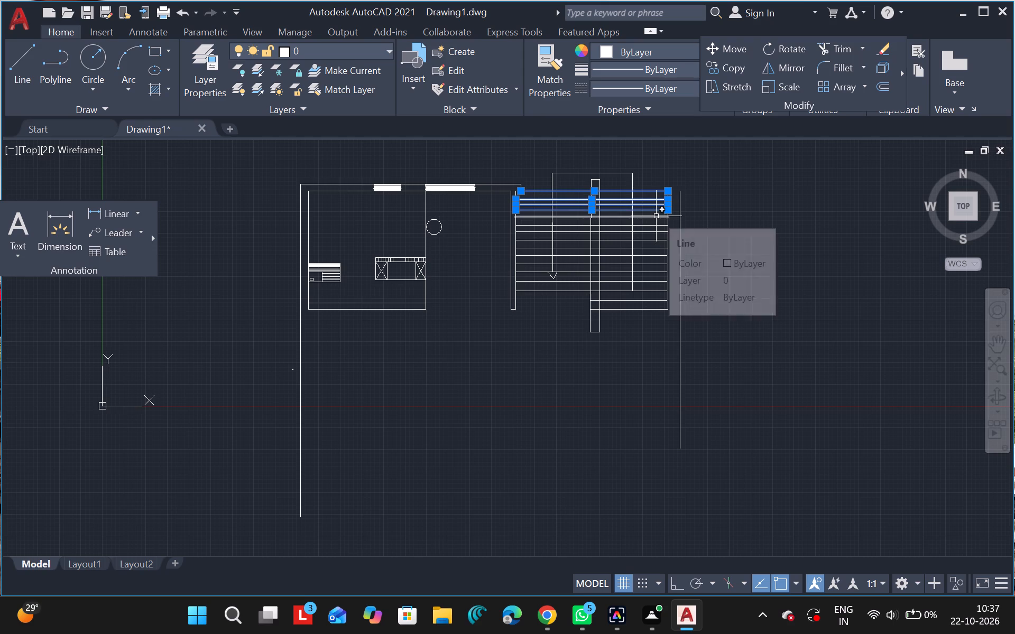
key("Delete")
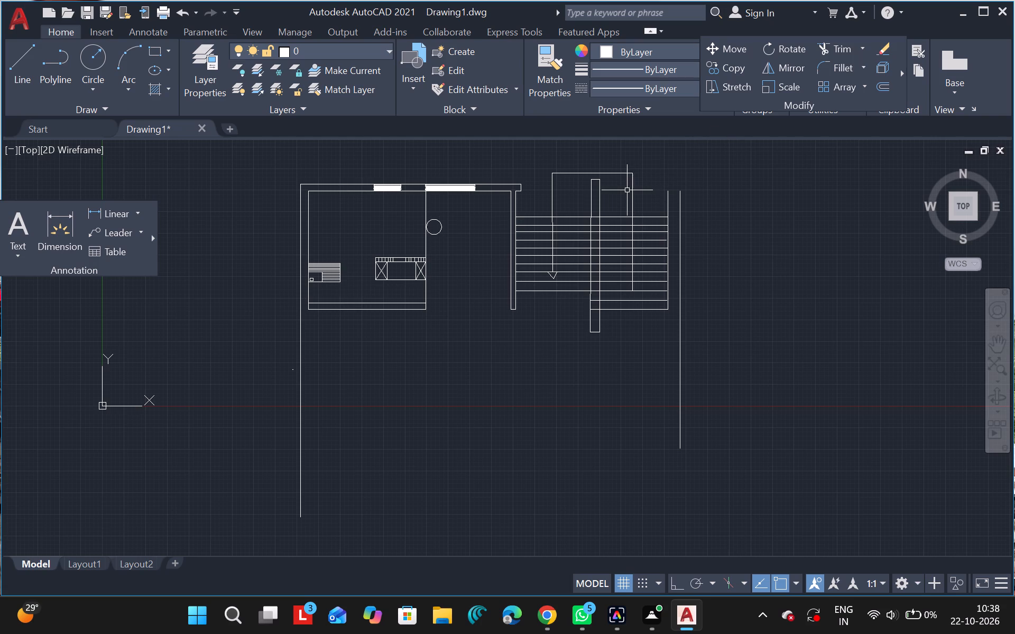
Delete the horizontal line joining the tops of the two stair direction lines.
left_click(586, 174)
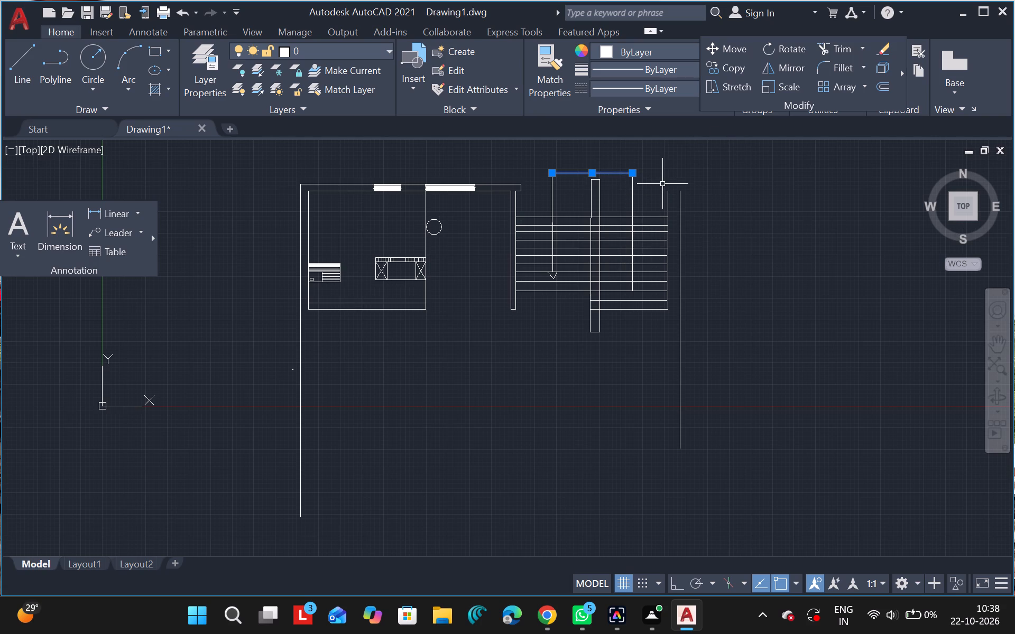
key("Delete")
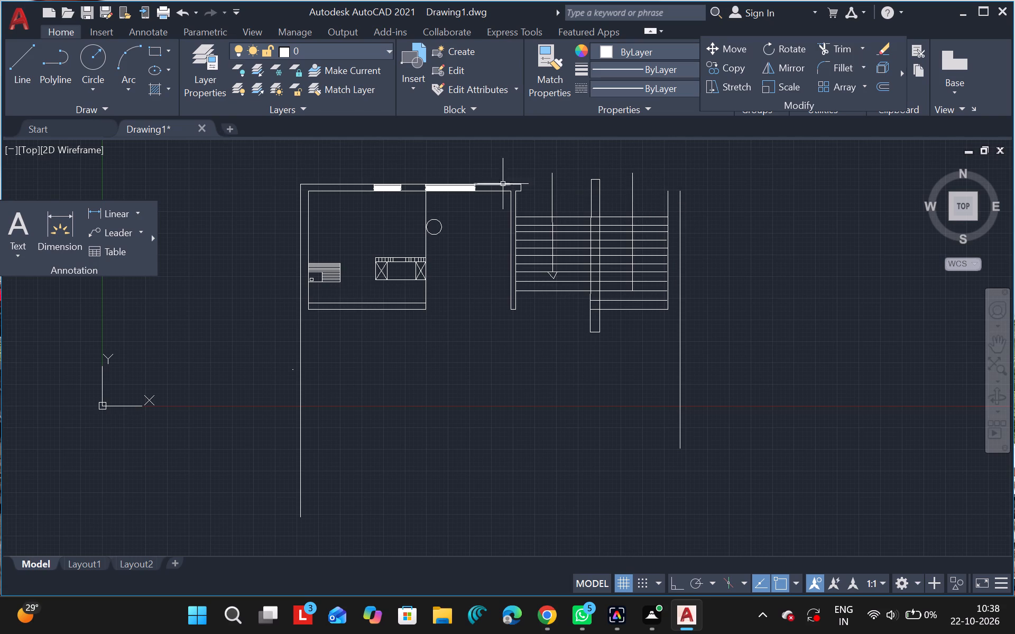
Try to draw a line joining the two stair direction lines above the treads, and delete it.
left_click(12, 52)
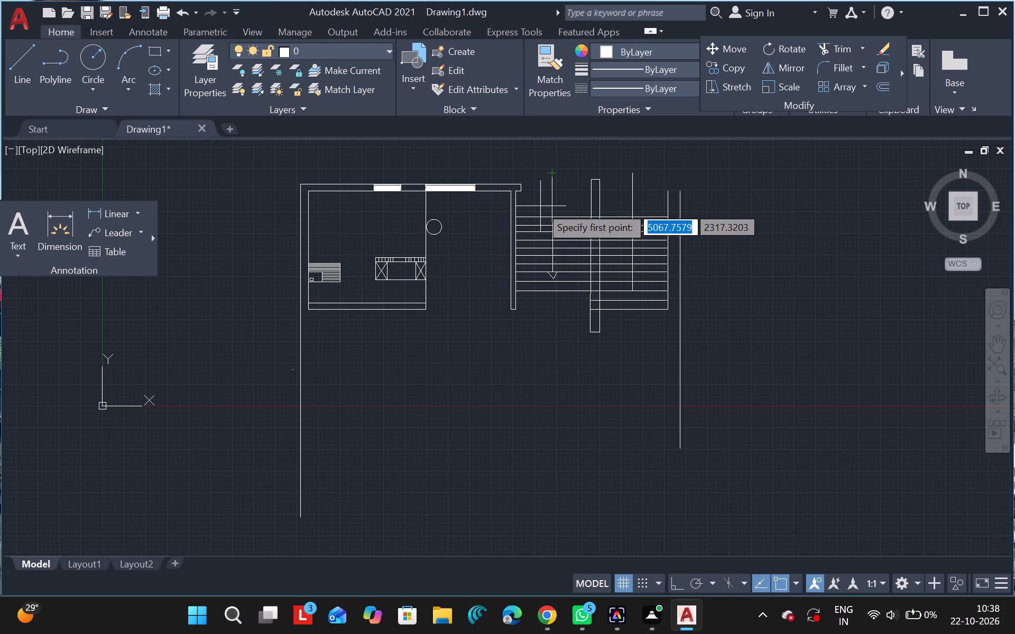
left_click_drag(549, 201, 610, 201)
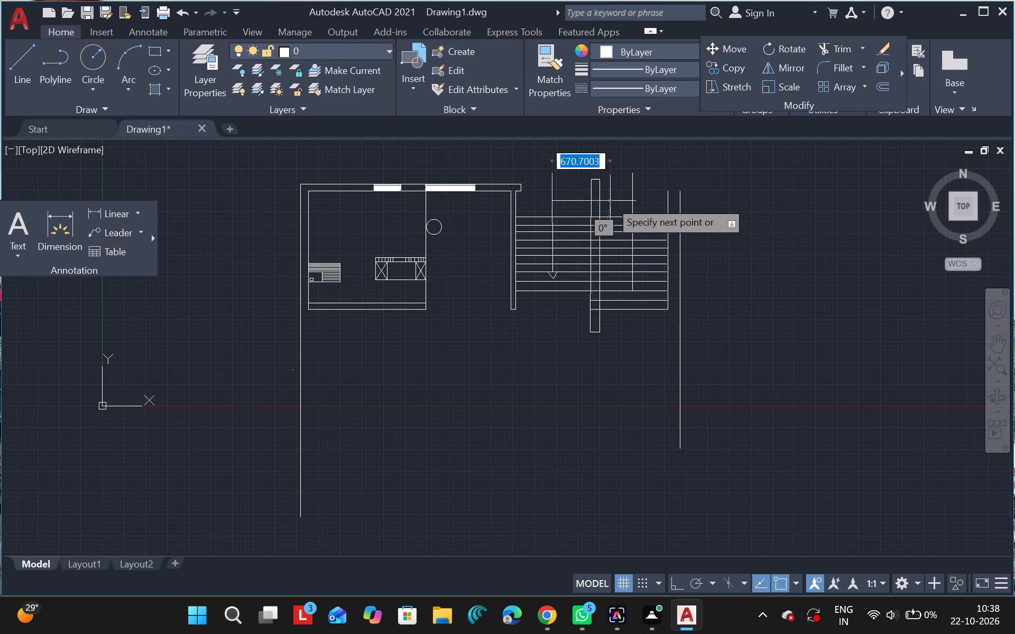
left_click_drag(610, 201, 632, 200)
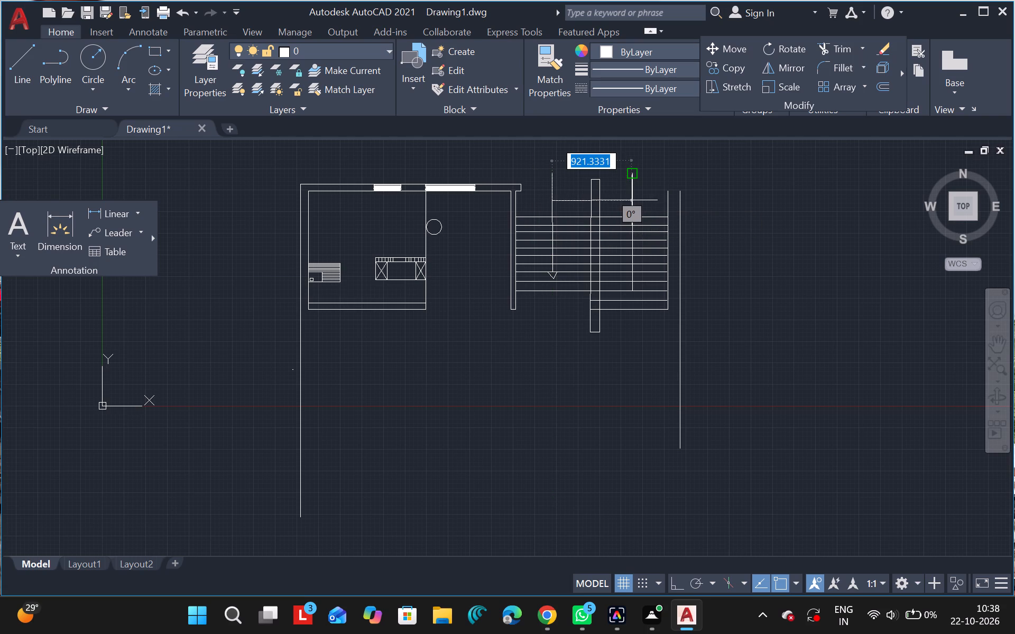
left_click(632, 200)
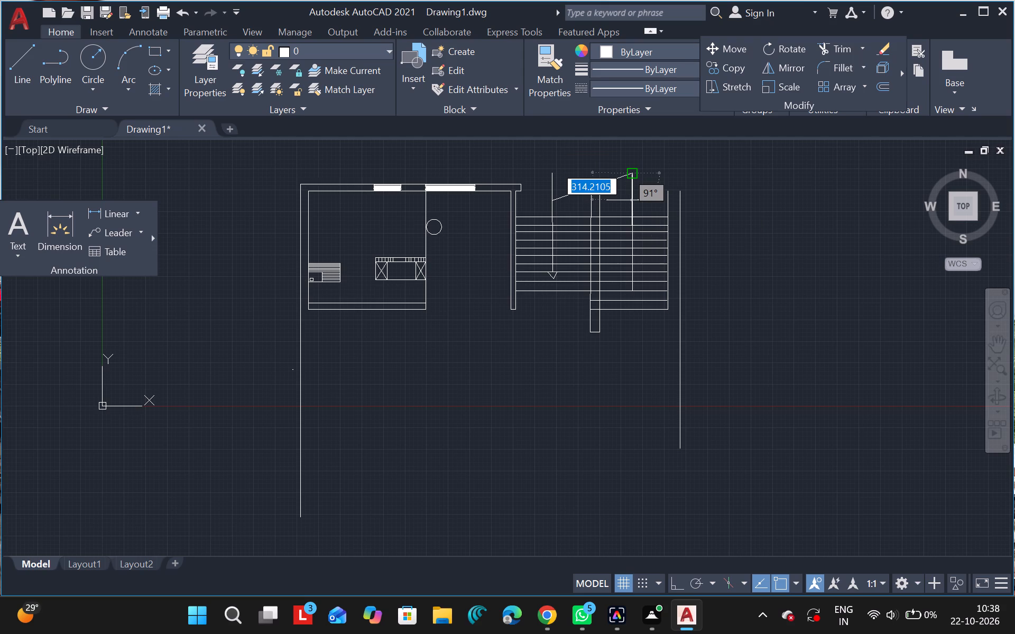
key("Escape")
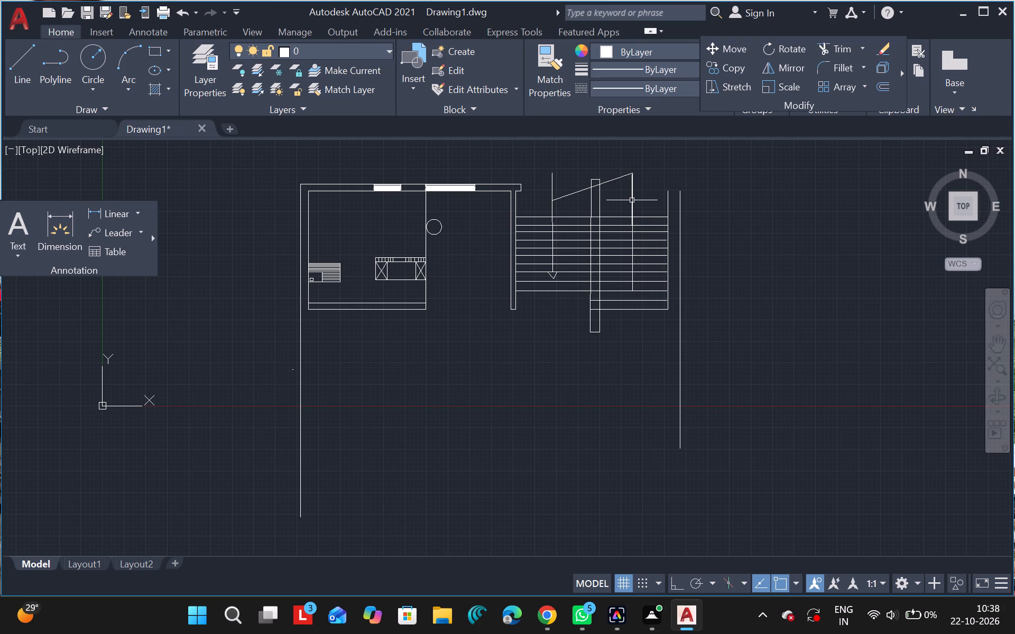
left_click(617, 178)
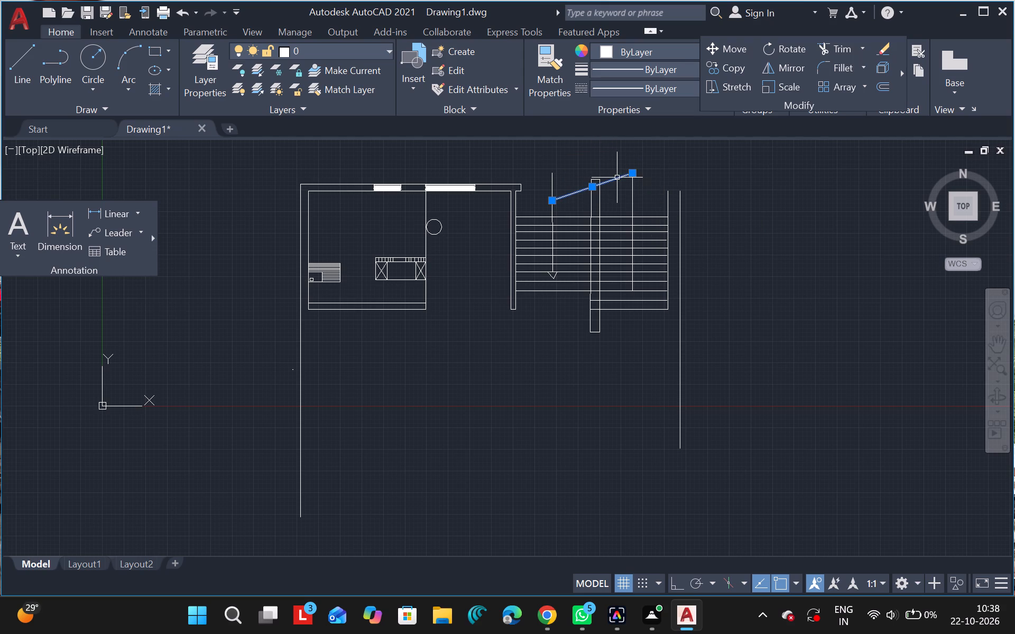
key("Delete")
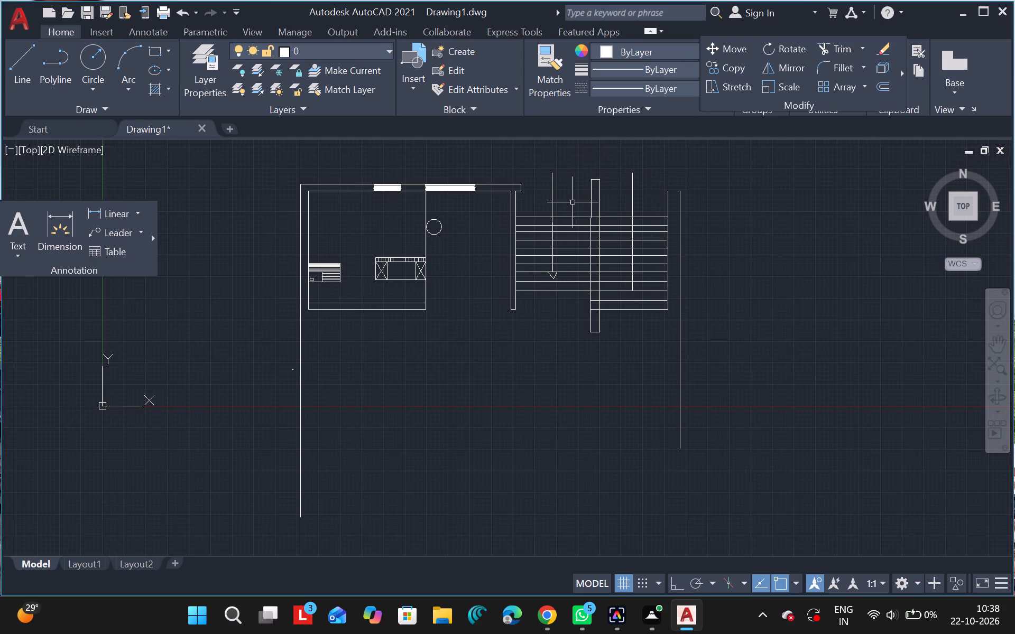
Draw a horizontal line above the remaining treads, crossing both stair direction lines and extending slightly past each.
left_click(20, 85)
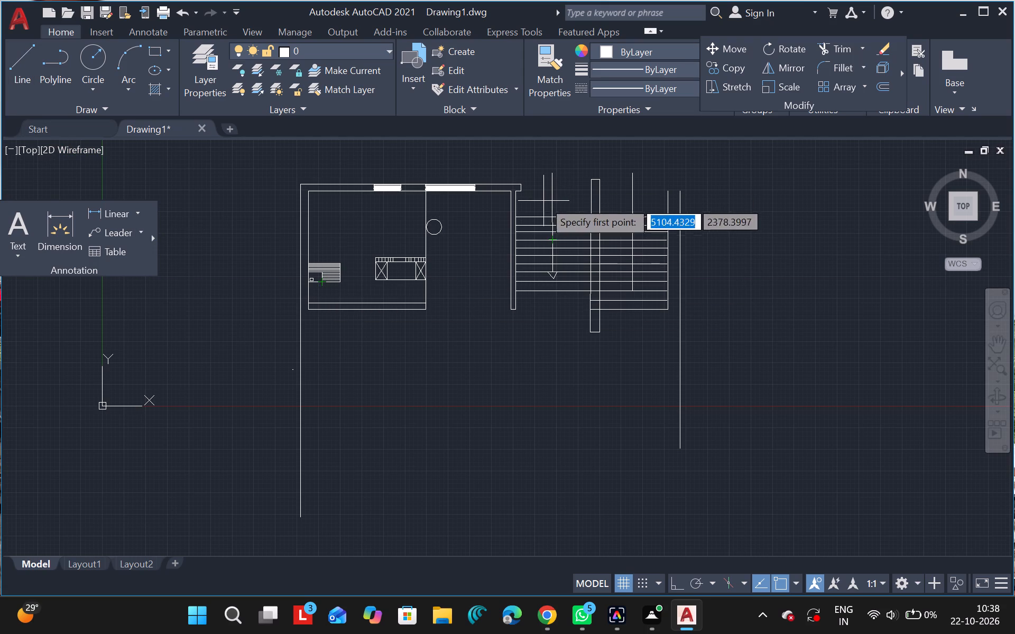
left_click_drag(538, 201, 649, 201)
left_click(649, 201)
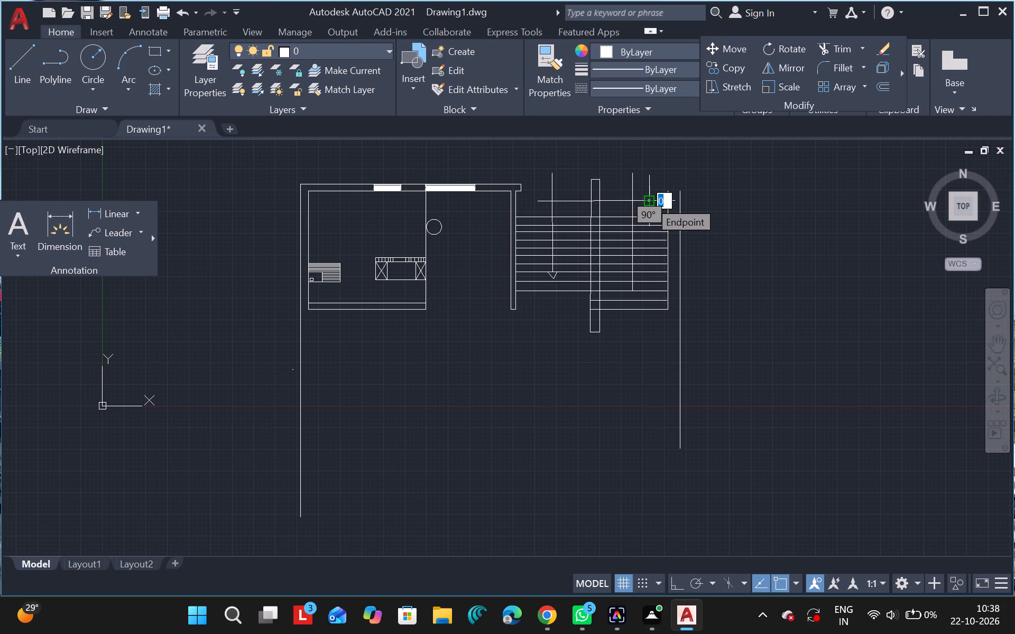
key("Escape")
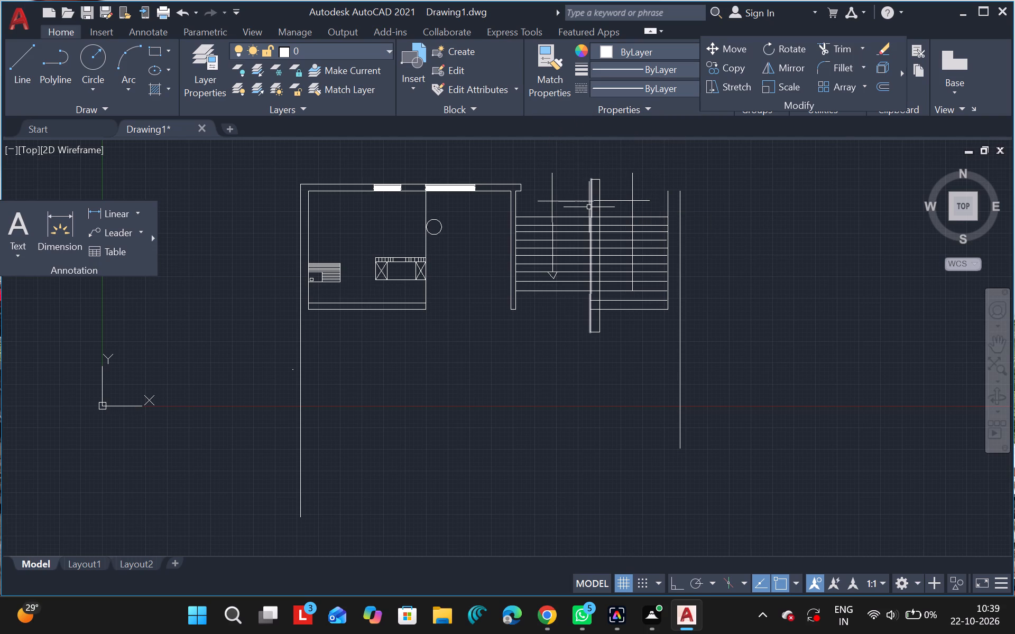
Trim the overhanging ends where the new horizontal line meets the two stair direction lines, leaving clean corners.
type("tr")
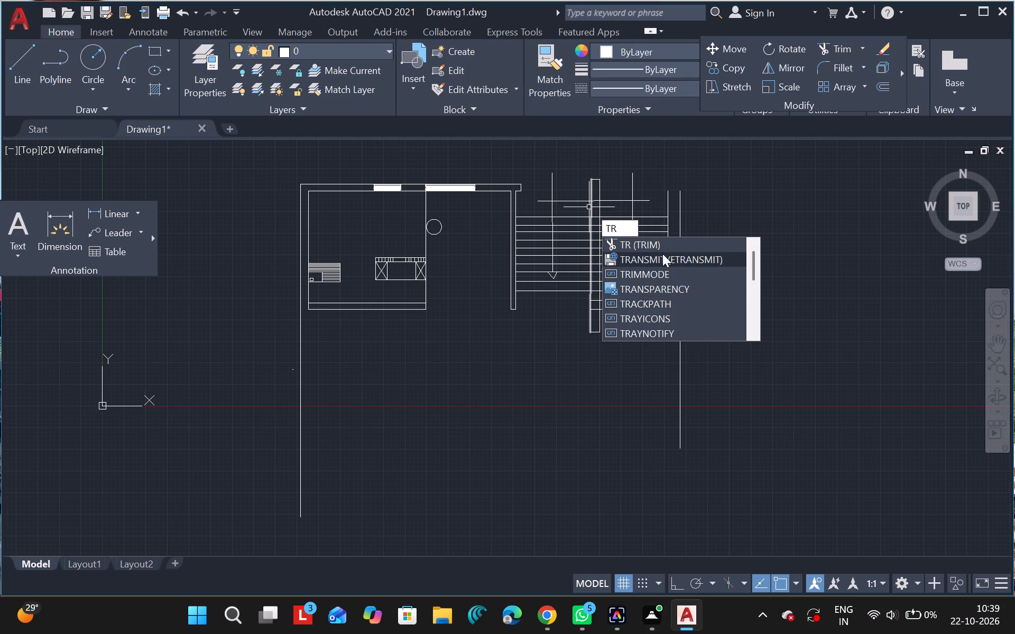
left_click_drag(659, 244, 627, 186)
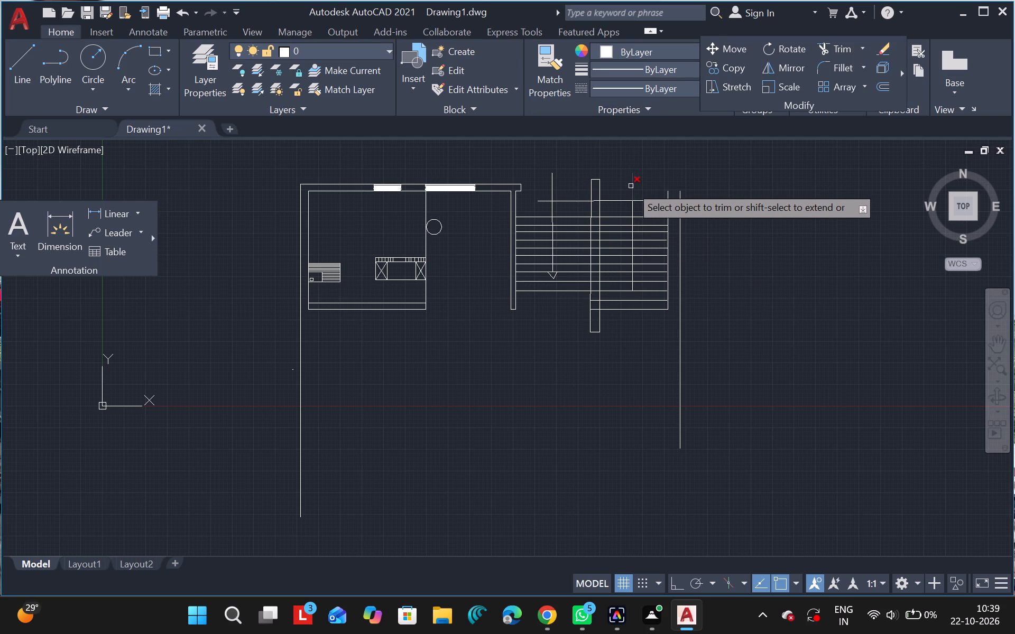
left_click(631, 186)
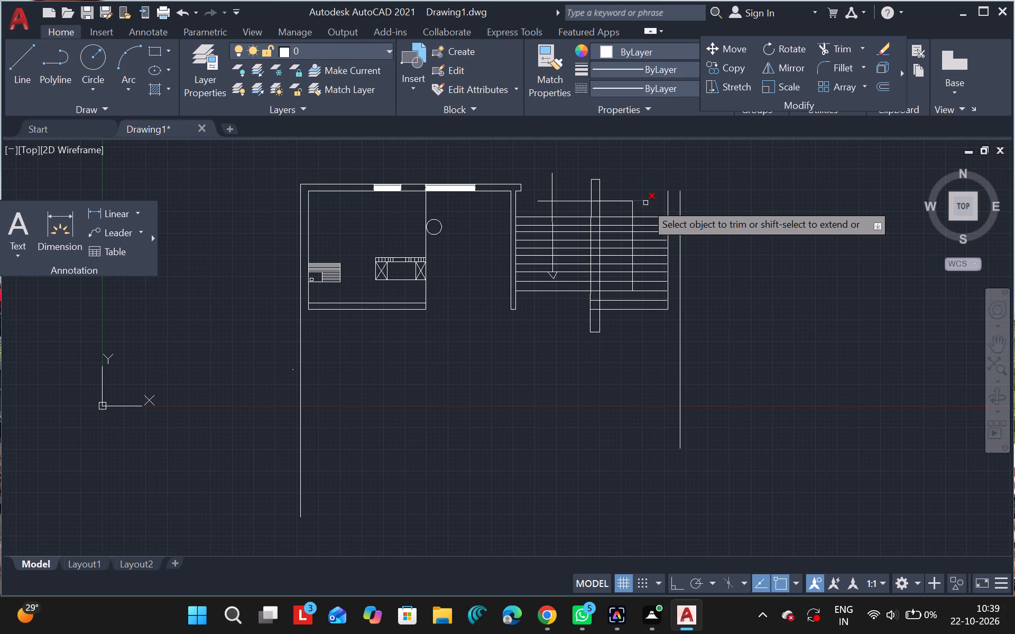
left_click_drag(645, 202, 551, 181)
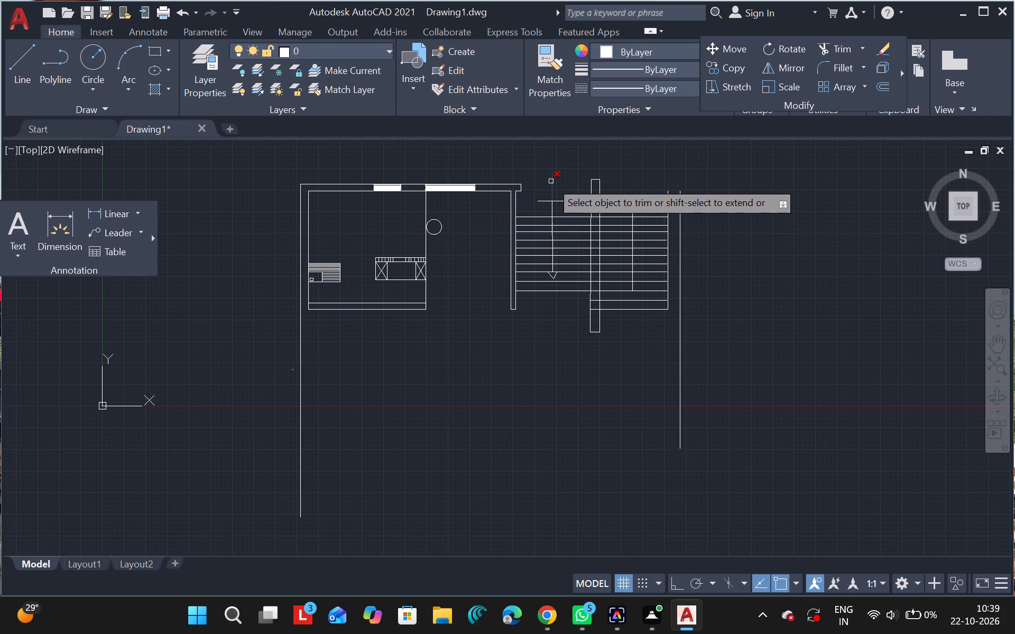
left_click_drag(551, 181, 542, 198)
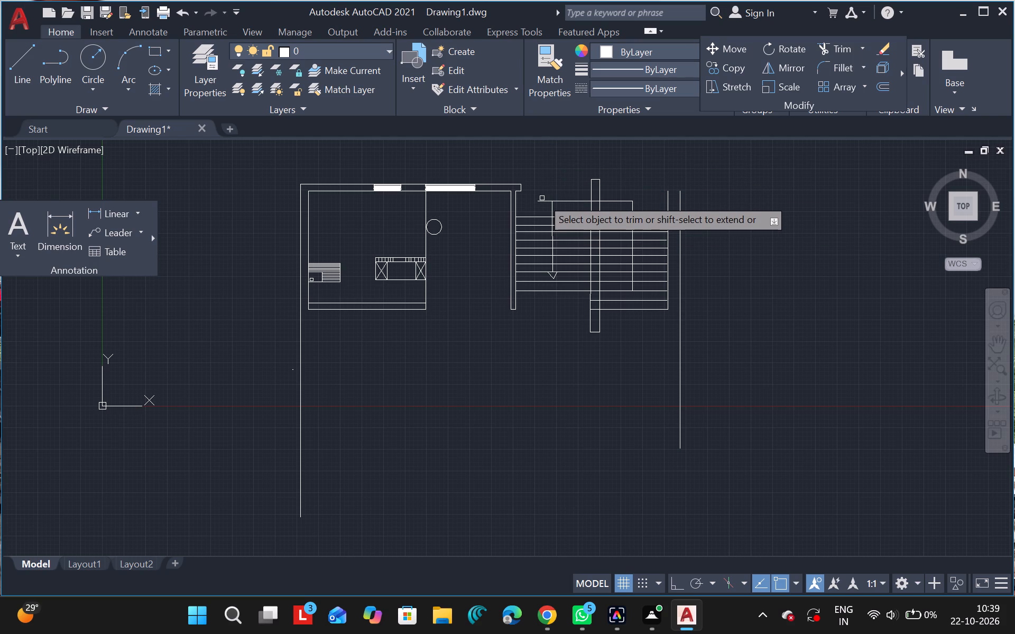
left_click_drag(541, 199, 592, 174)
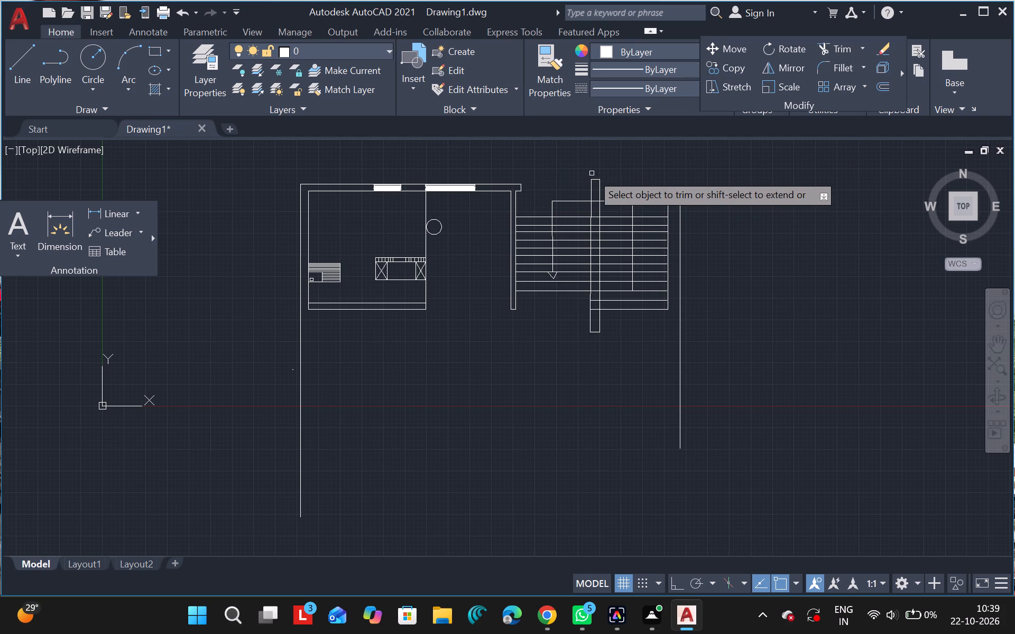
Trim away the top of the staircase's narrow central divider above the new horizontal line.
left_click_drag(592, 174, 597, 178)
left_click_drag(597, 178, 592, 189)
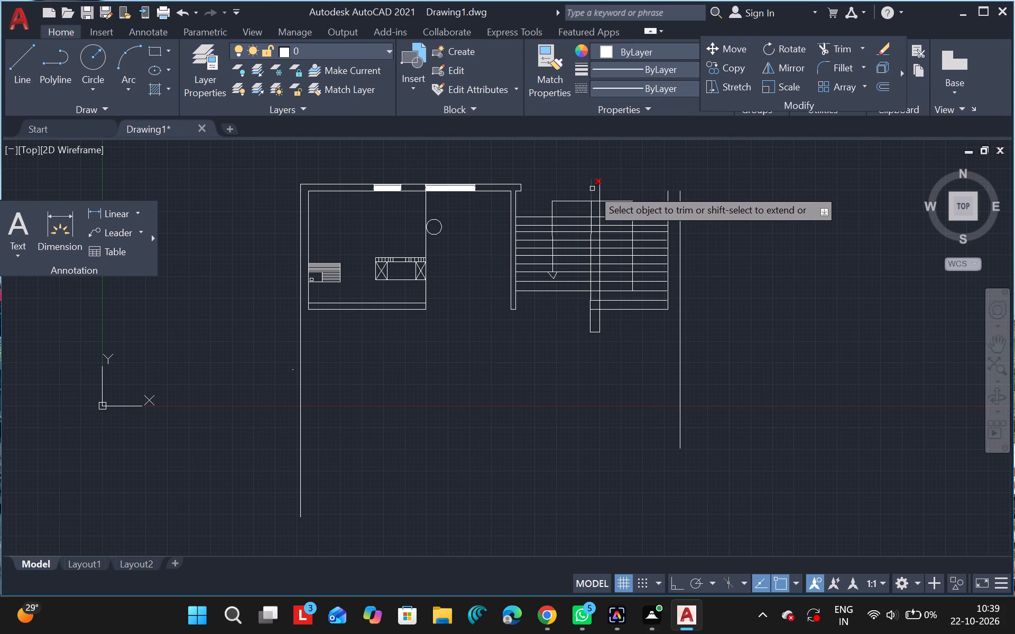
left_click_drag(592, 189, 603, 189)
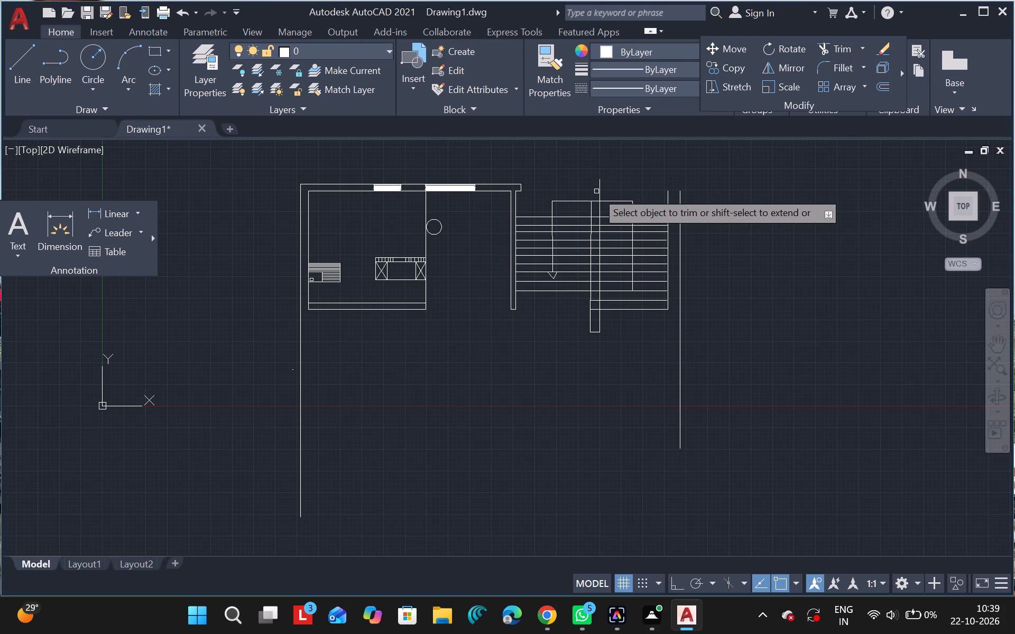
left_click_drag(598, 191, 652, 196)
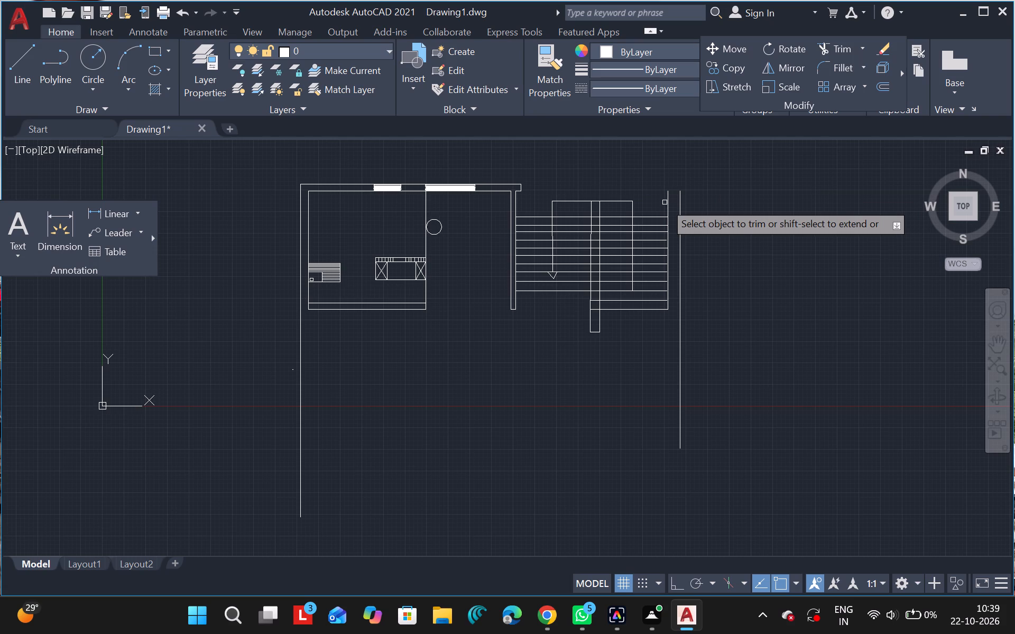
Trim away the vertical line above the top tread at the staircase's outer edge.
left_click(669, 202)
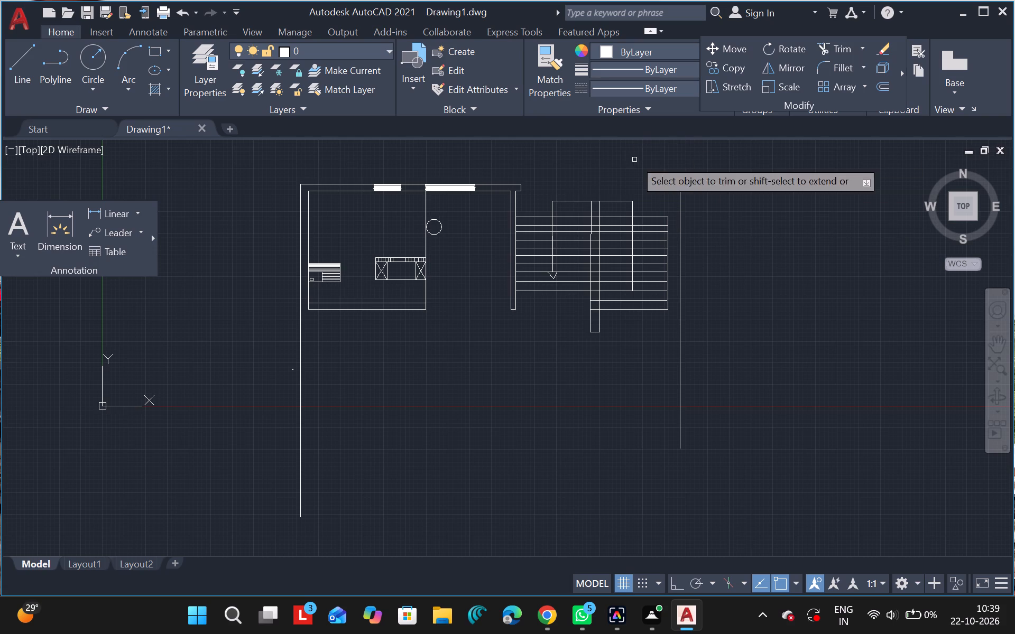
key("Escape")
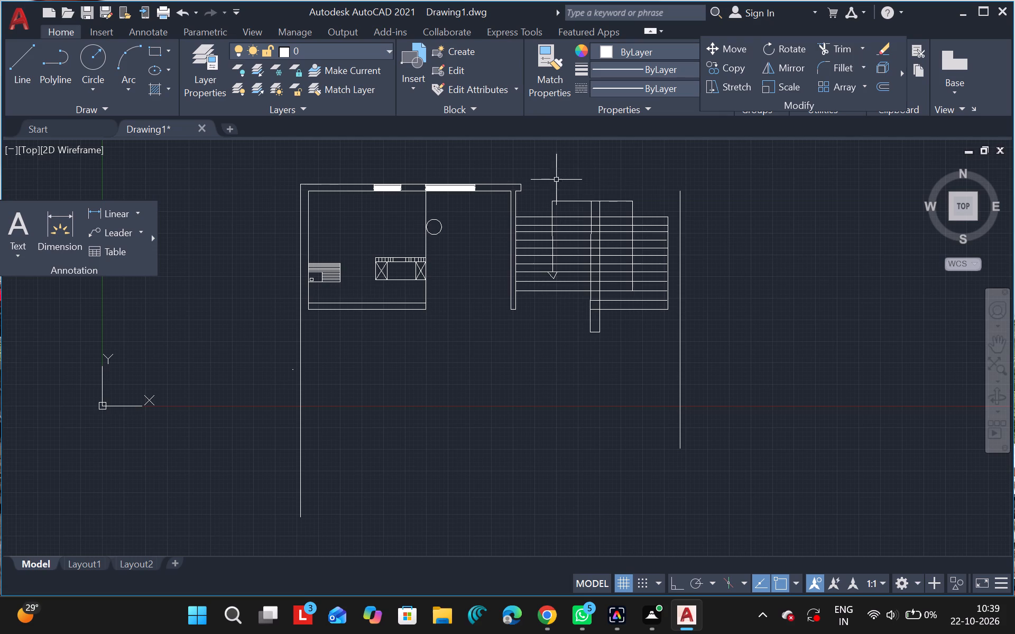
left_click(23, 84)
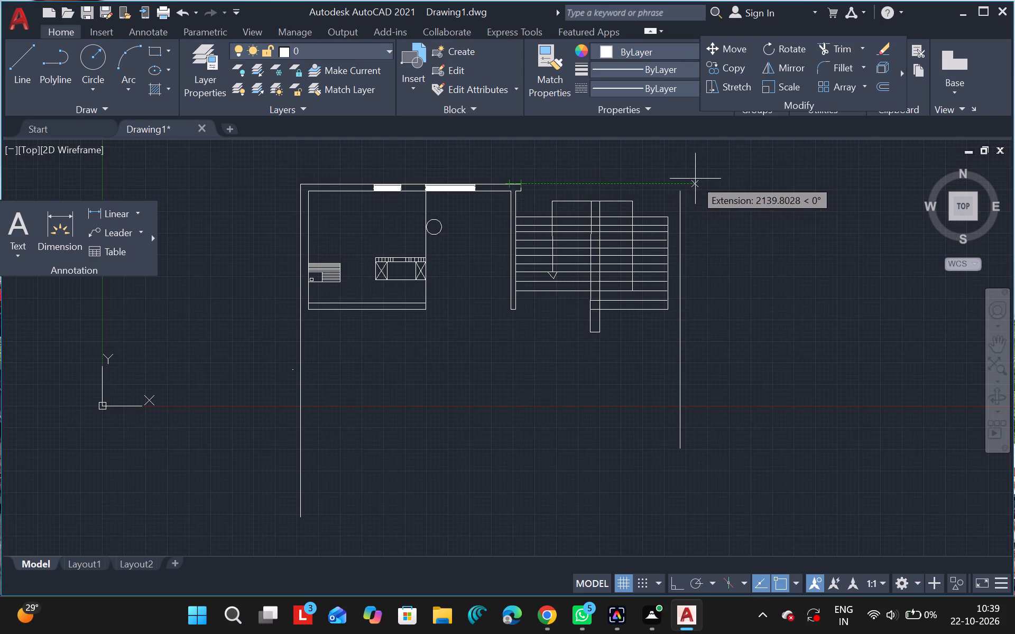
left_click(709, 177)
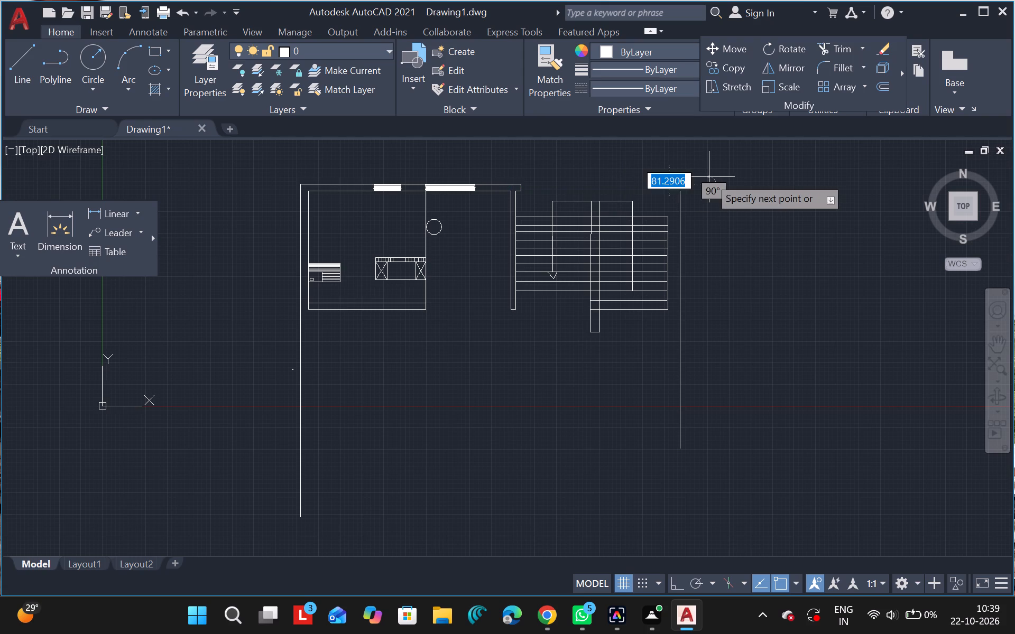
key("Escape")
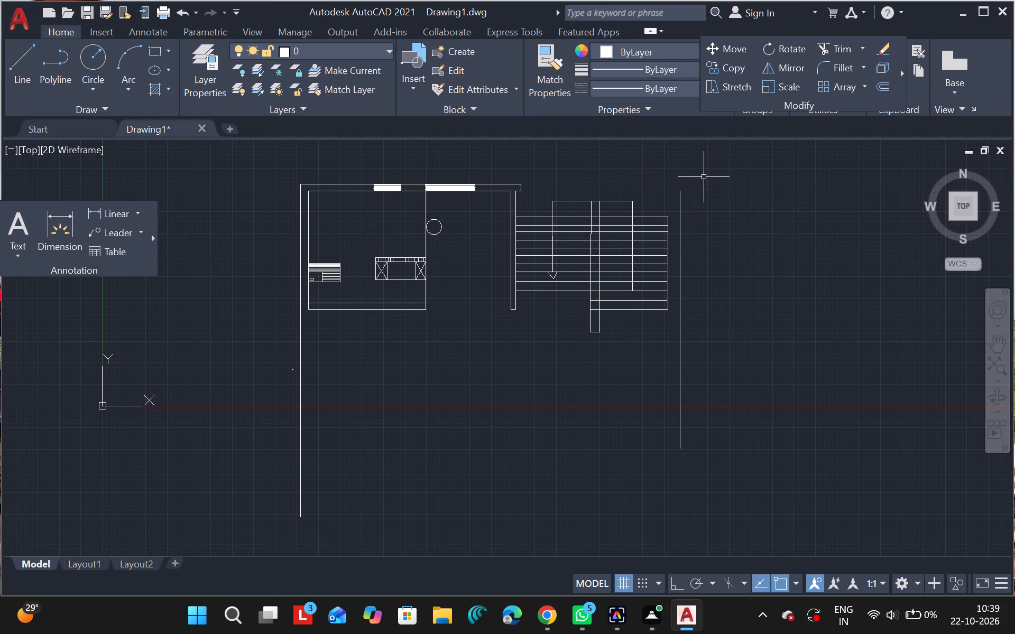
Draw a vertical line about 80 long continuing the outer wall line beside the staircase up to the top wall's outer edge level.
double_click(36, 65)
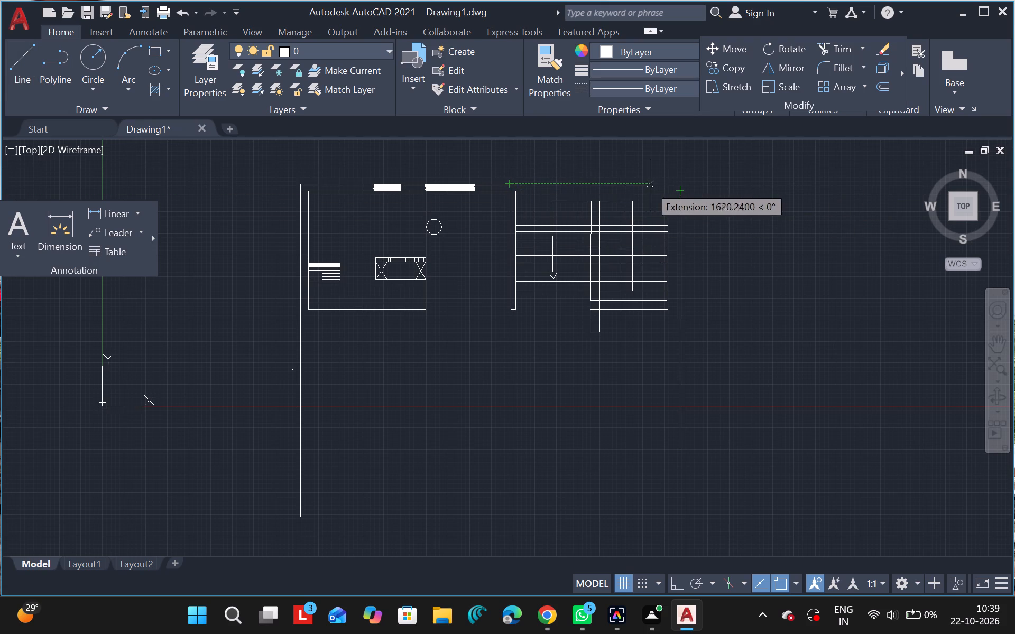
left_click(678, 184)
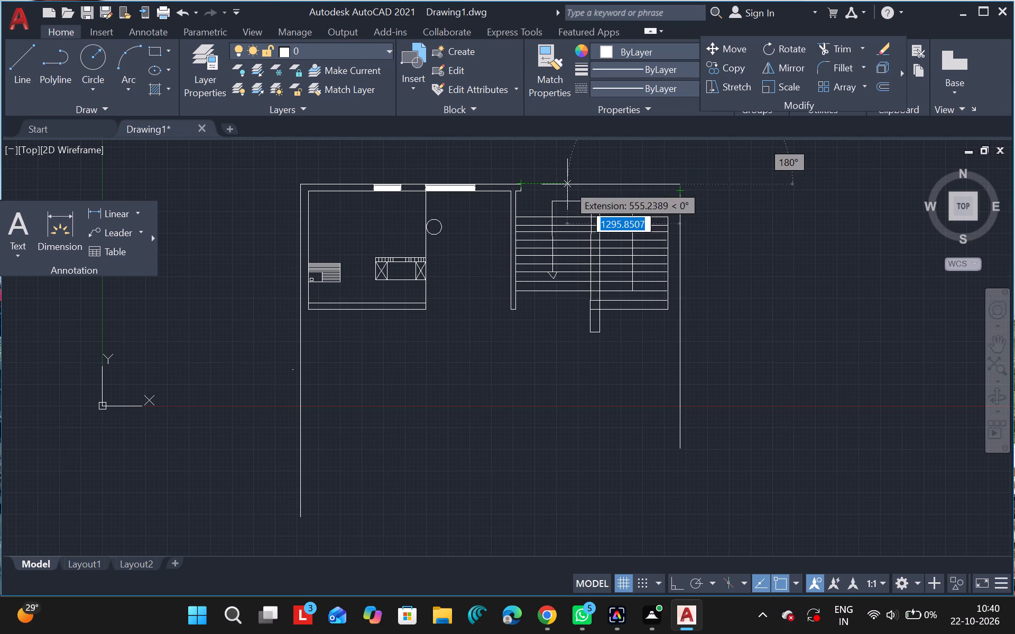
left_click(679, 176)
key("Escape")
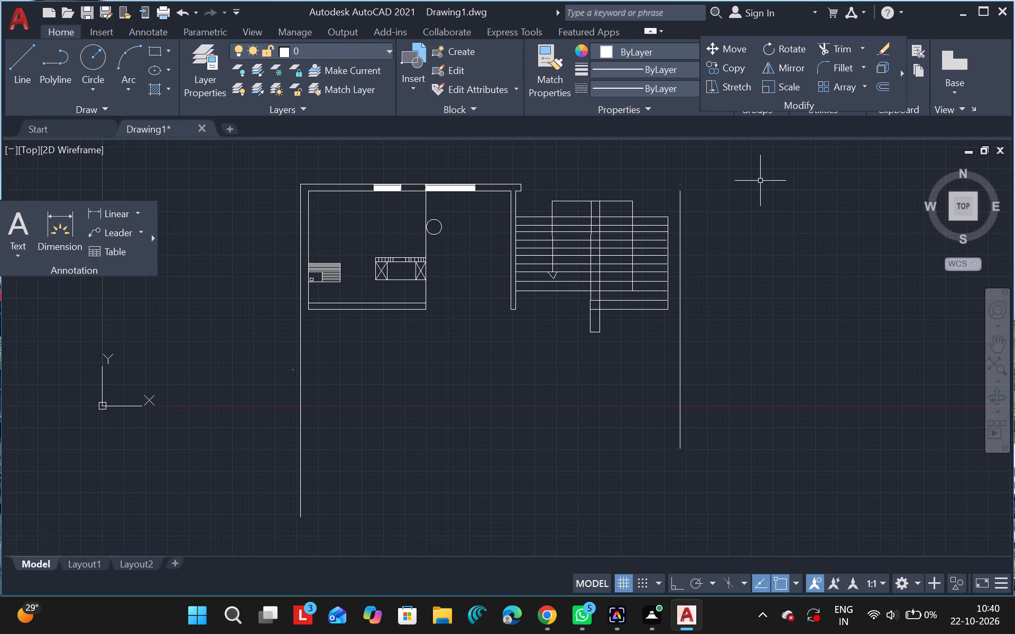
scroll(686, 167, "up", 2, "ctrl")
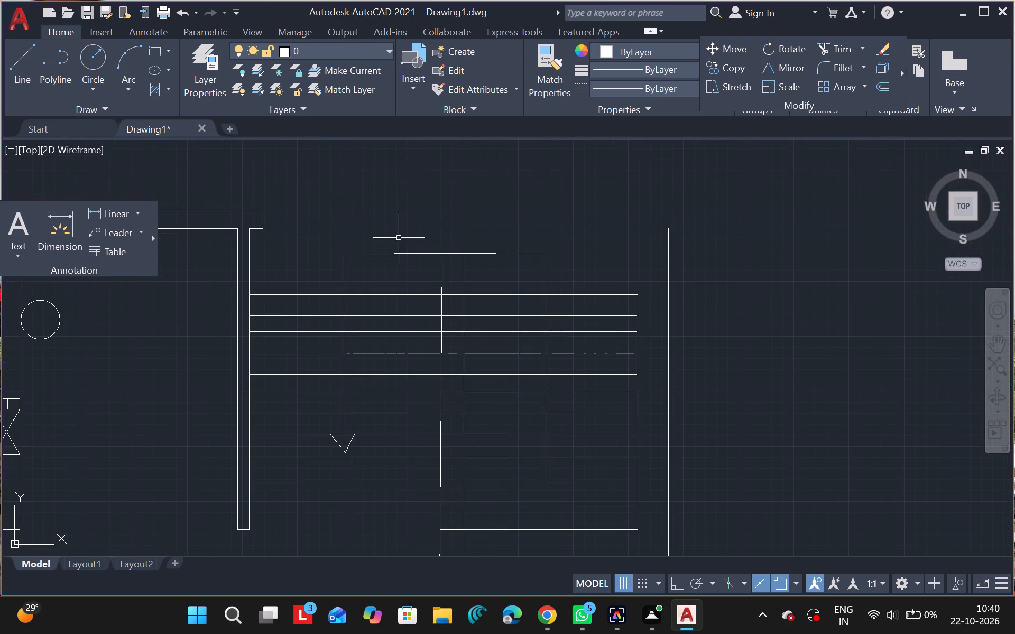
left_click(35, 60)
left_click_drag(667, 225, 667, 213)
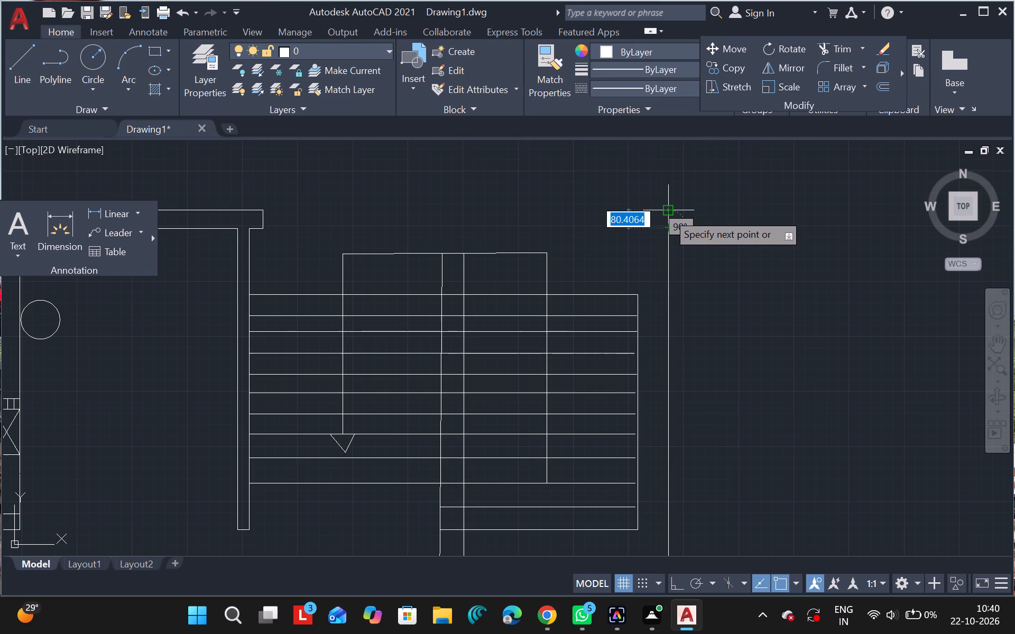
left_click(667, 213)
key("Escape")
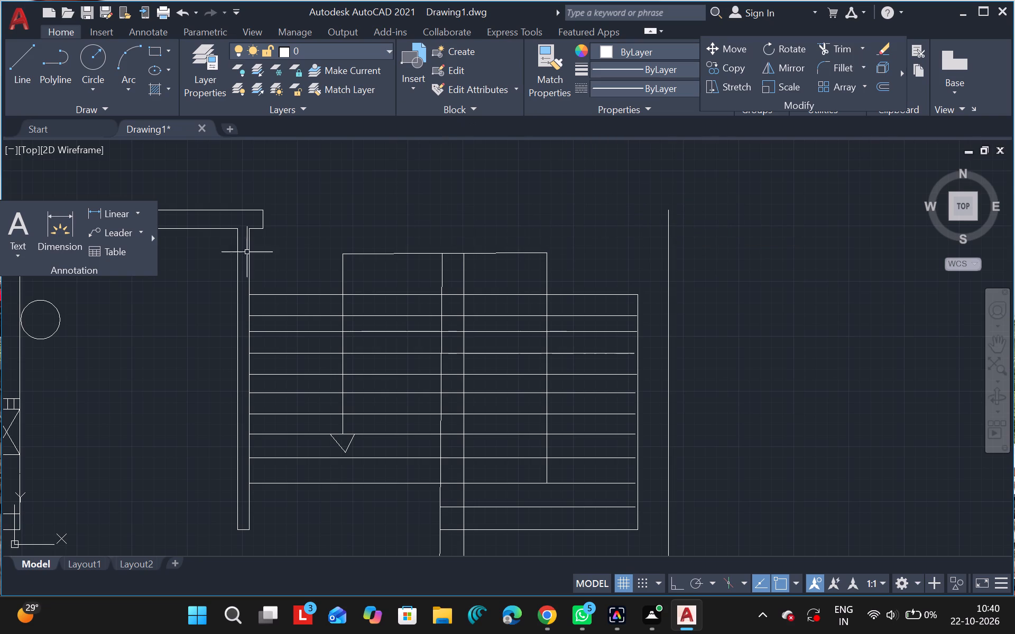
Draw a second vertical line about 4438 long, about 213 outside the staircase's outer wall line, starting level with that line's lower end.
scroll(587, 316, "down", 3, "ctrl")
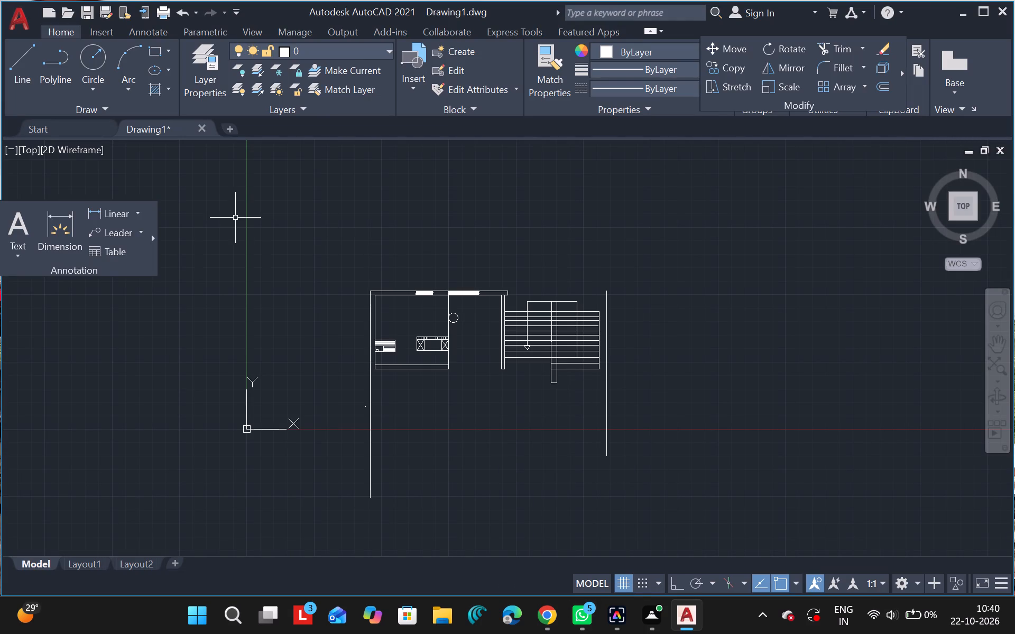
left_click(19, 64)
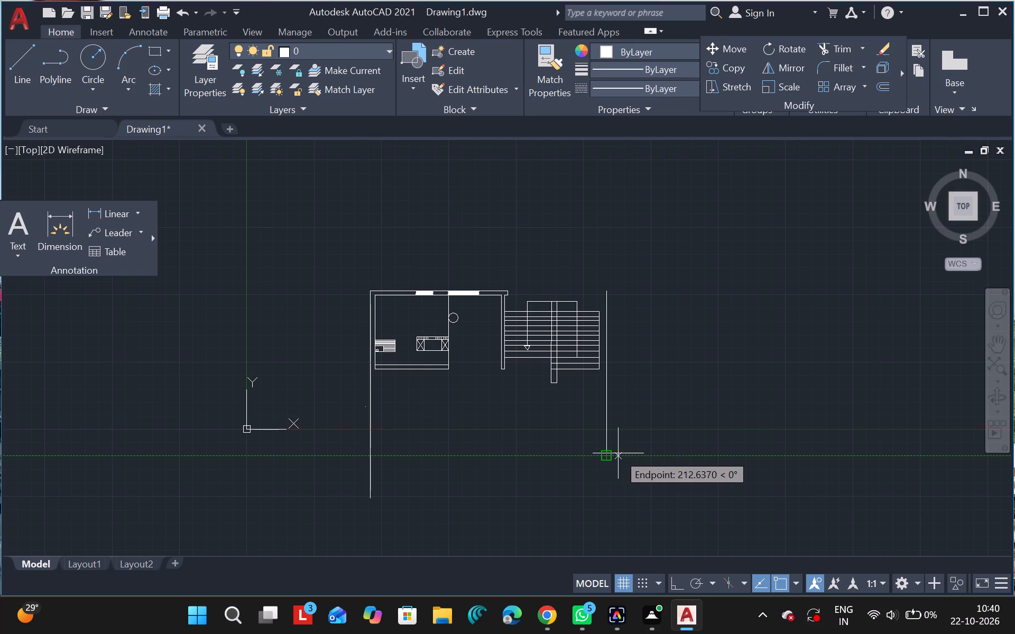
left_click_drag(618, 453, 616, 272)
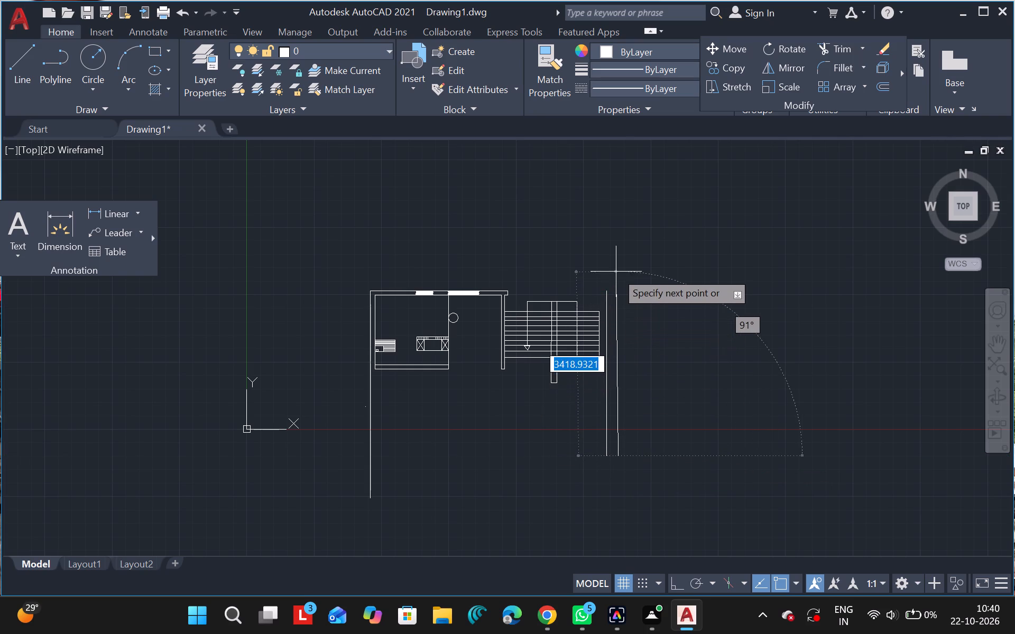
left_click_drag(616, 272, 621, 327)
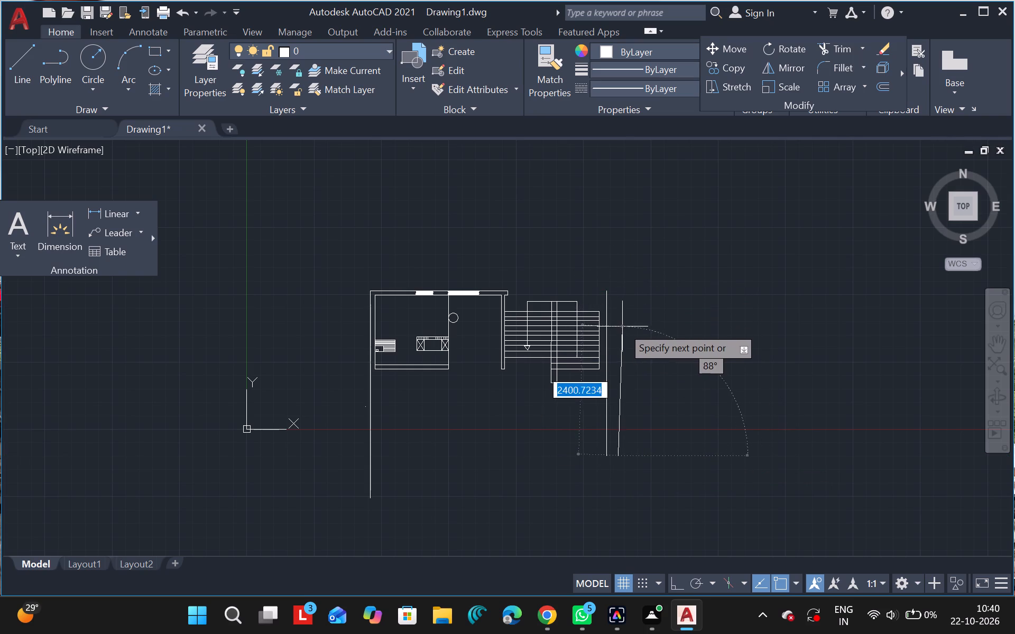
left_click_drag(621, 327, 619, 327)
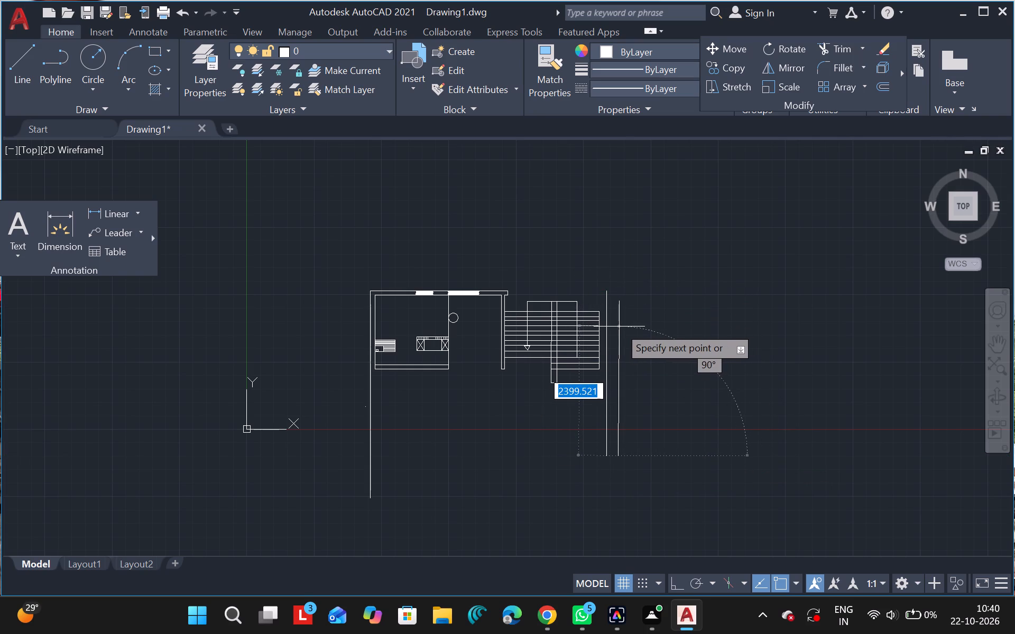
left_click_drag(619, 327, 616, 327)
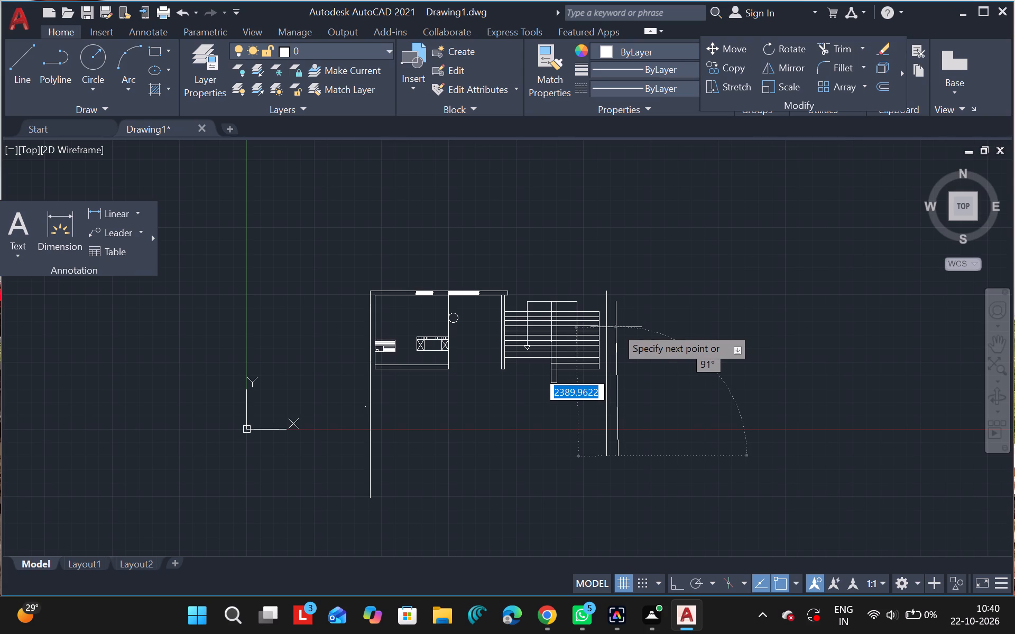
left_click_drag(616, 327, 618, 327)
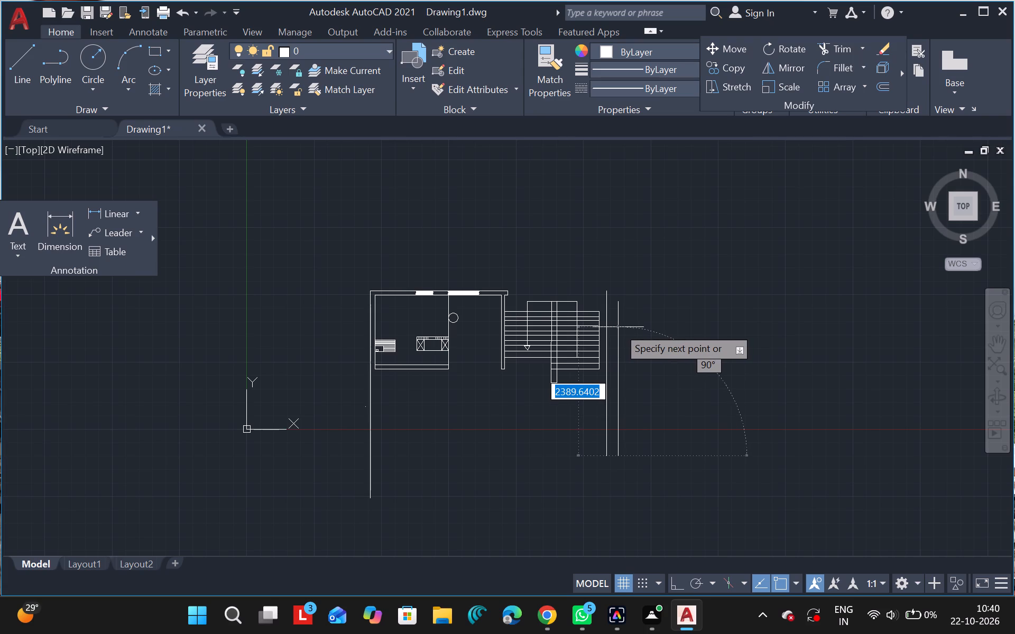
left_click_drag(618, 327, 619, 326)
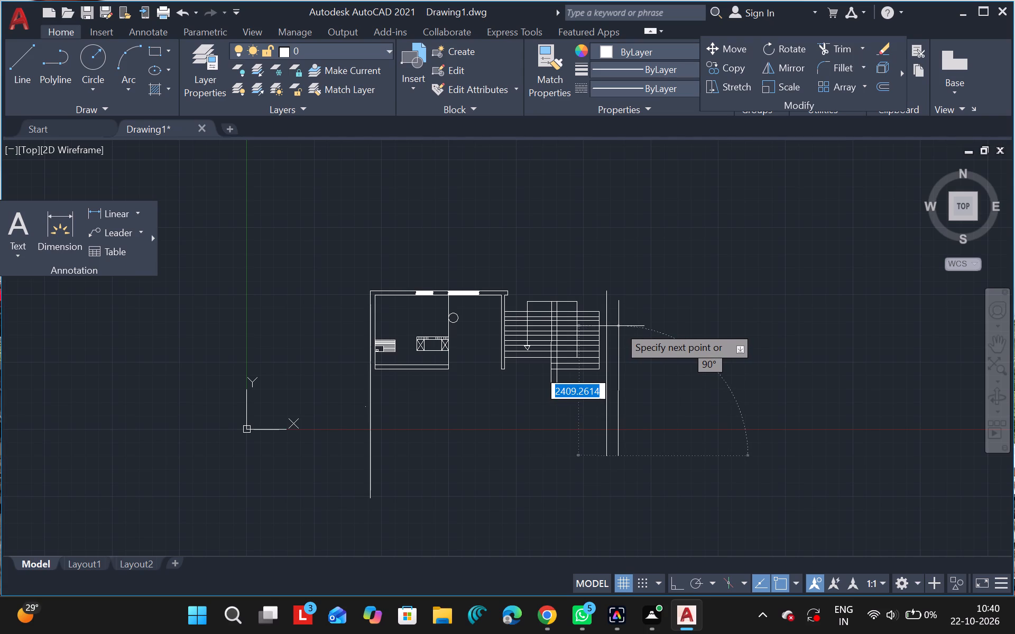
left_click_drag(619, 326, 619, 320)
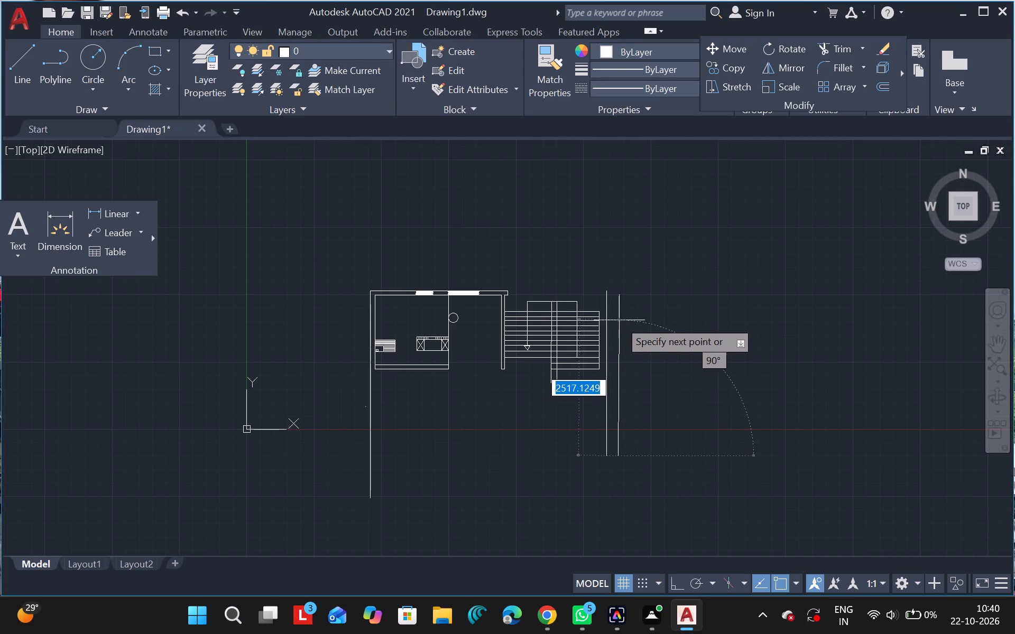
left_click_drag(619, 320, 615, 286)
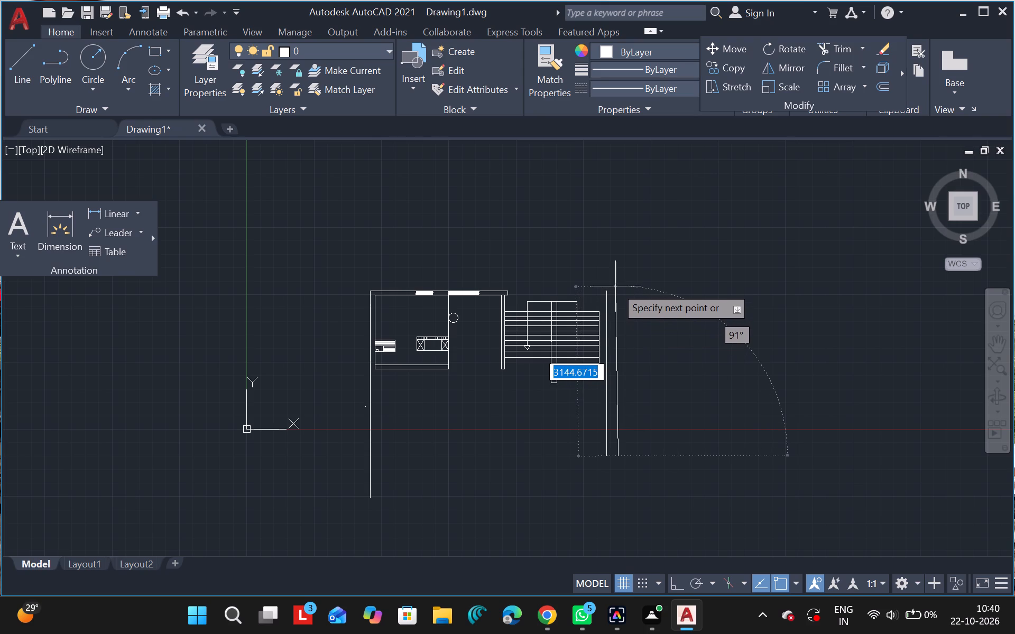
left_click_drag(615, 286, 615, 285)
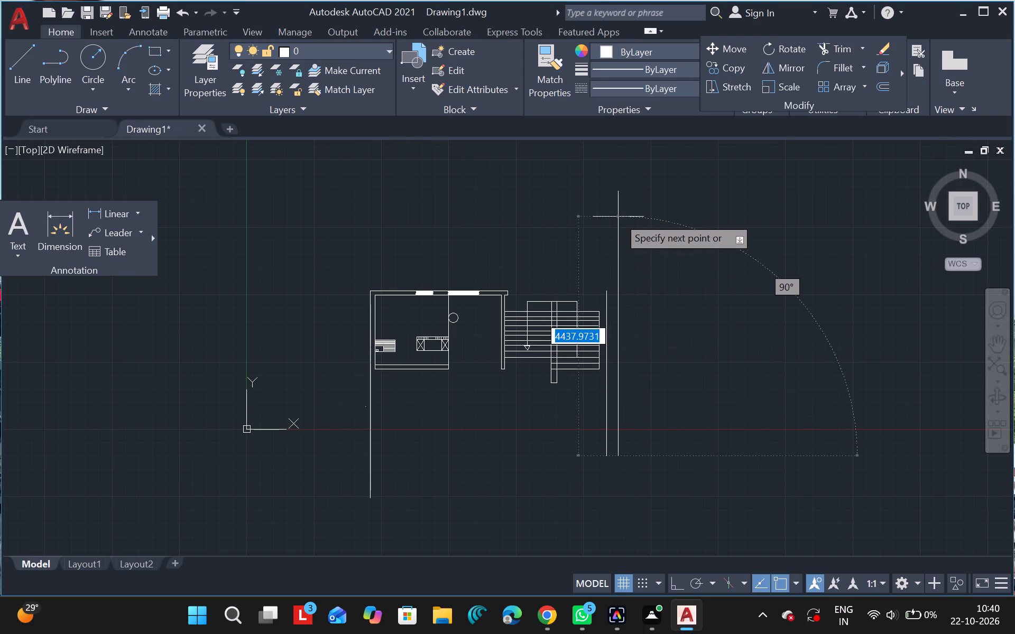
left_click(618, 217)
key("Escape")
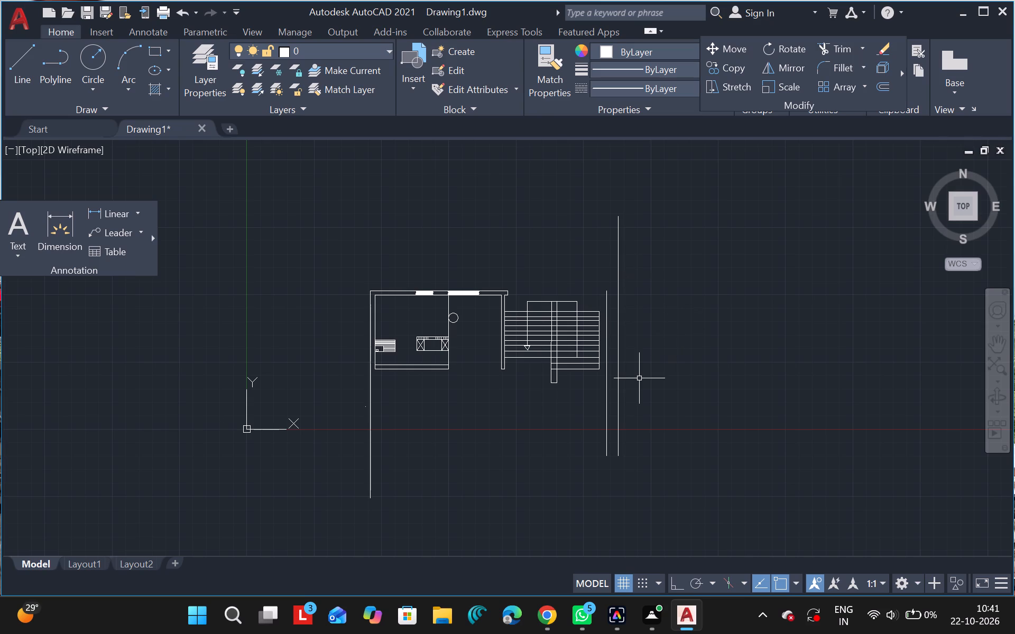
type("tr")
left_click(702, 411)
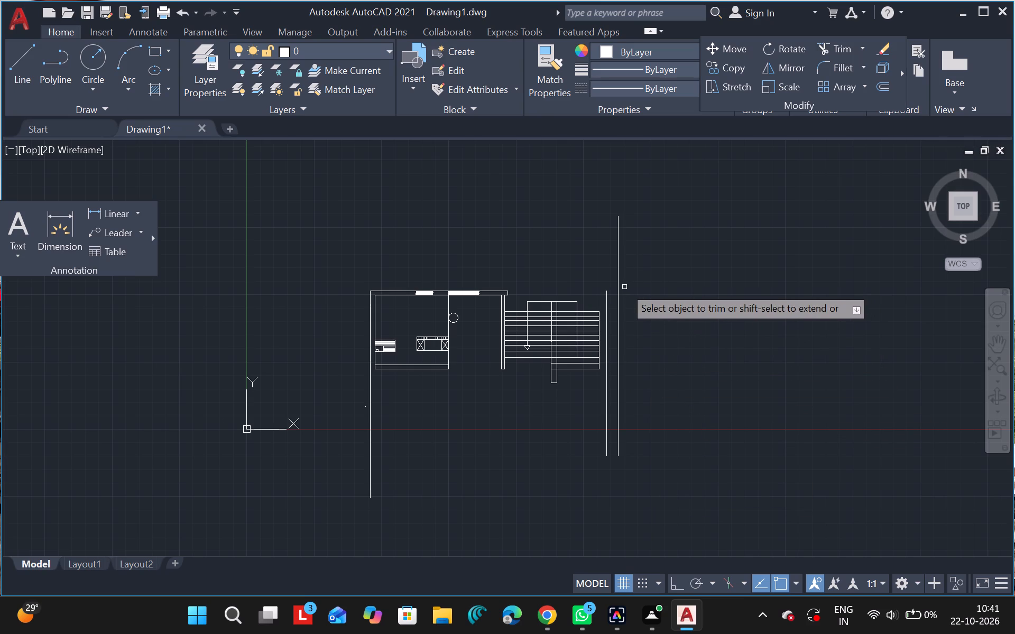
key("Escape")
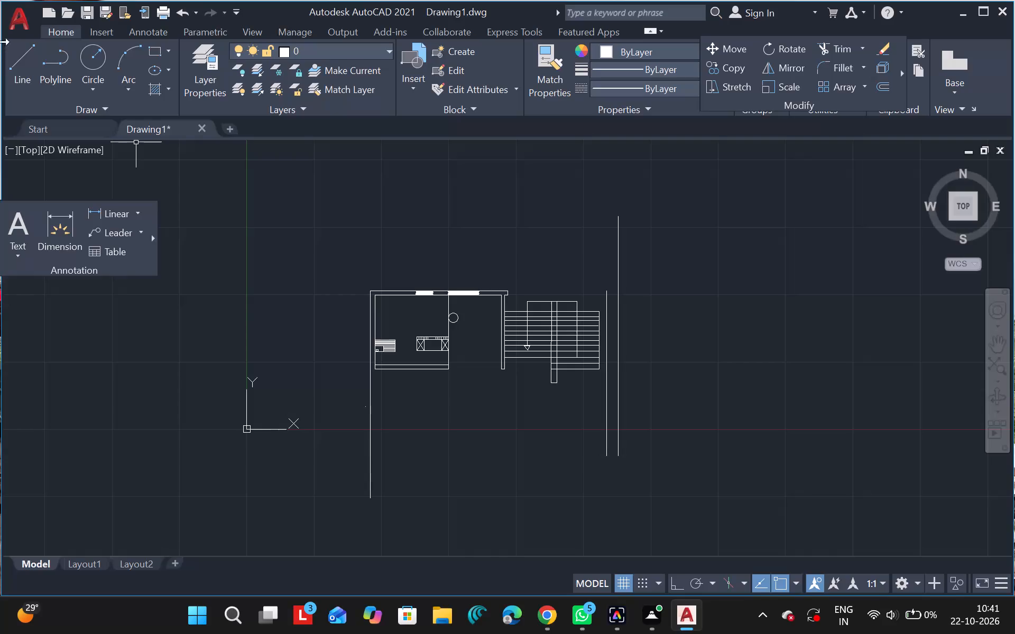
Draw connected lines forming a cap about 194 high over both outer wall lines, projecting beyond the outer one and ending at the inner line's top.
left_click(16, 55)
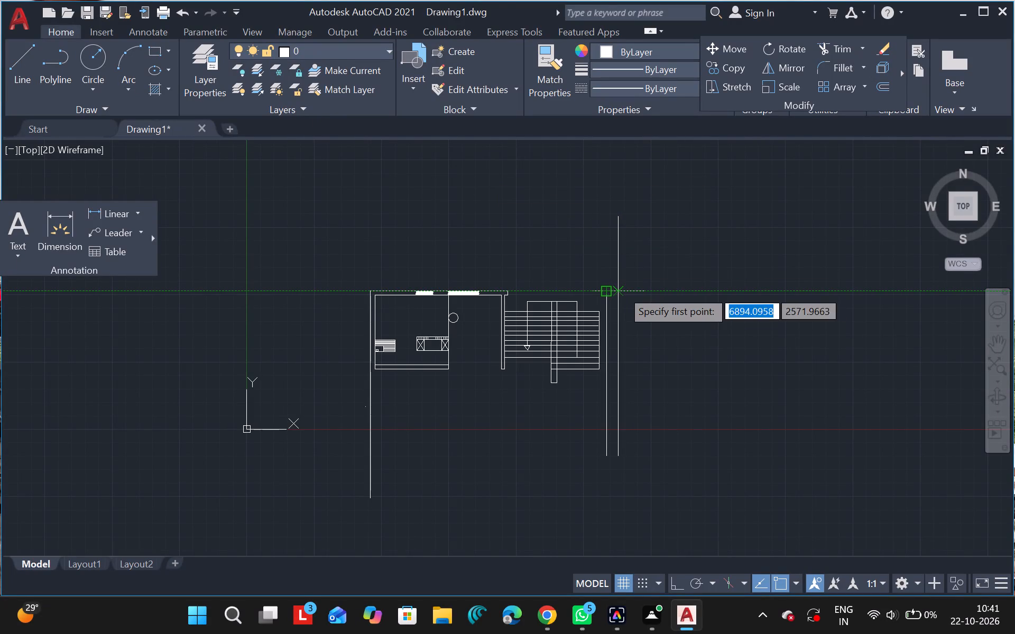
left_click_drag(622, 290, 632, 290)
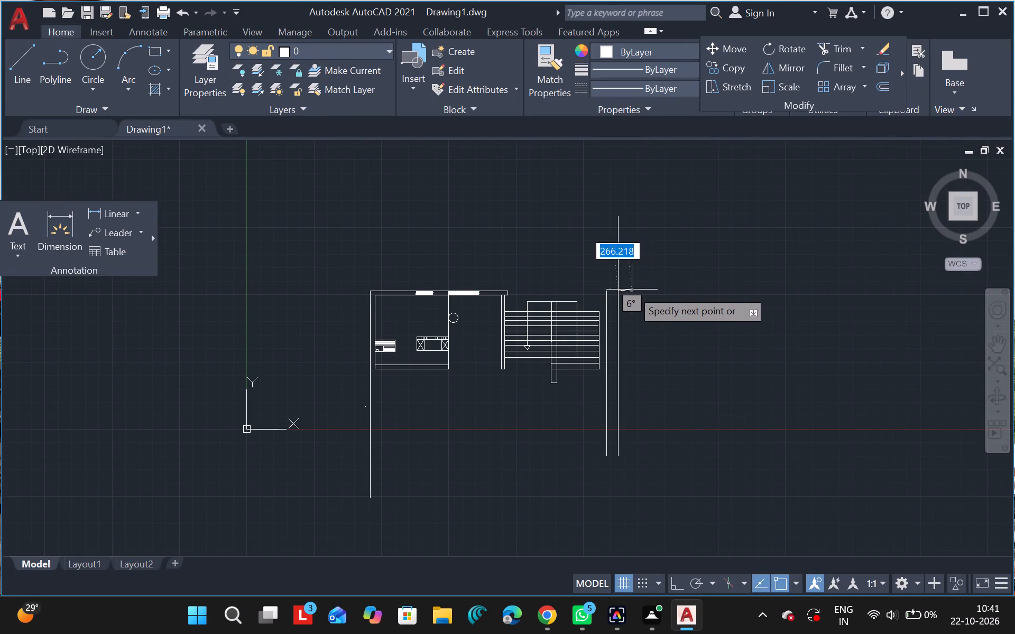
left_click_drag(632, 290, 630, 291)
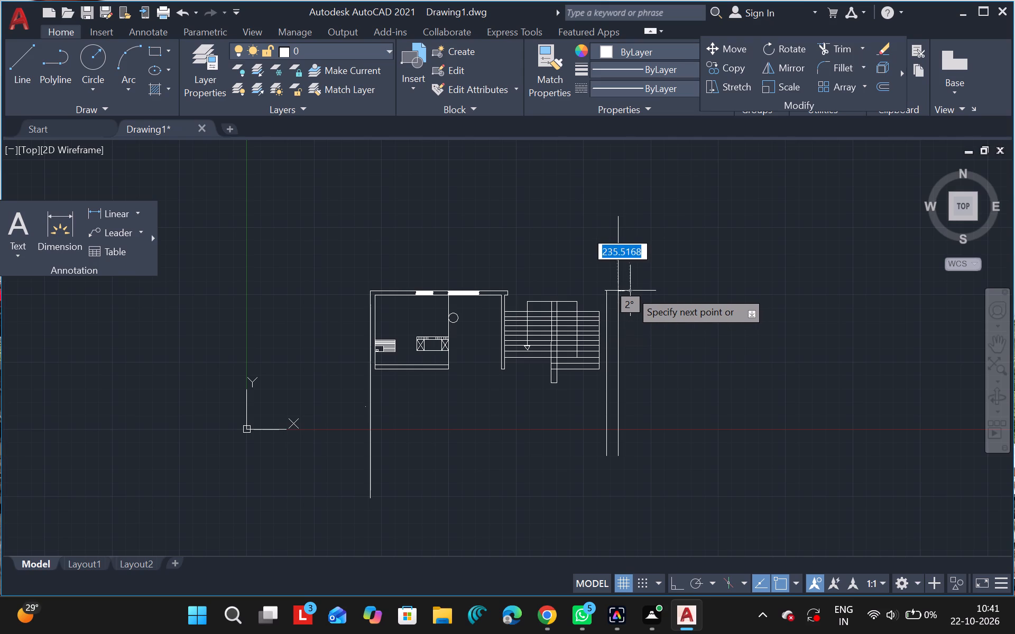
left_click_drag(630, 291, 629, 291)
left_click_drag(629, 291, 630, 276)
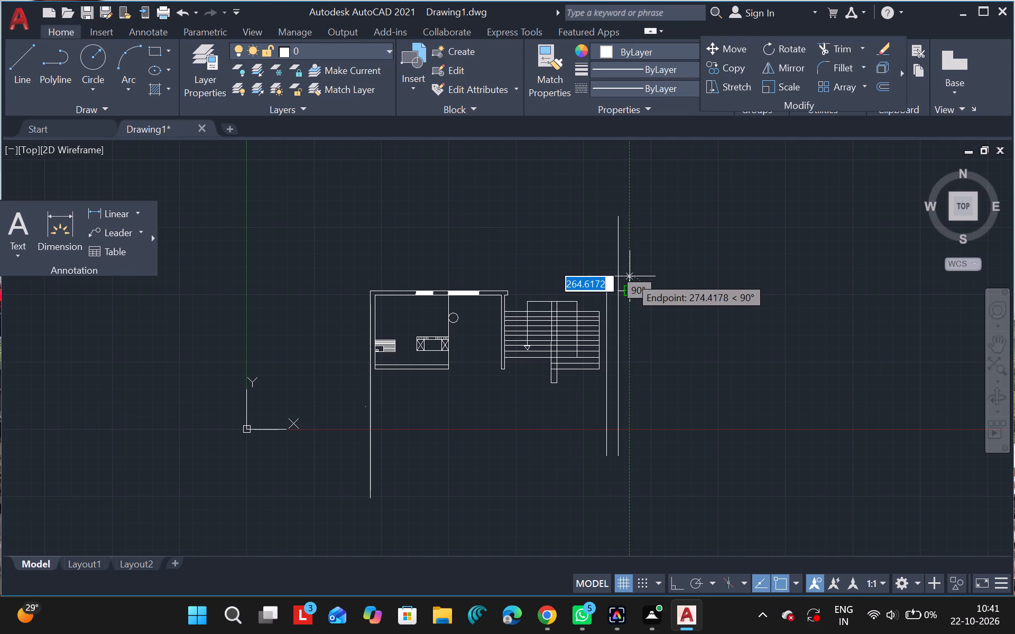
left_click_drag(630, 276, 630, 281)
left_click_drag(630, 281, 606, 282)
left_click_drag(606, 282, 607, 293)
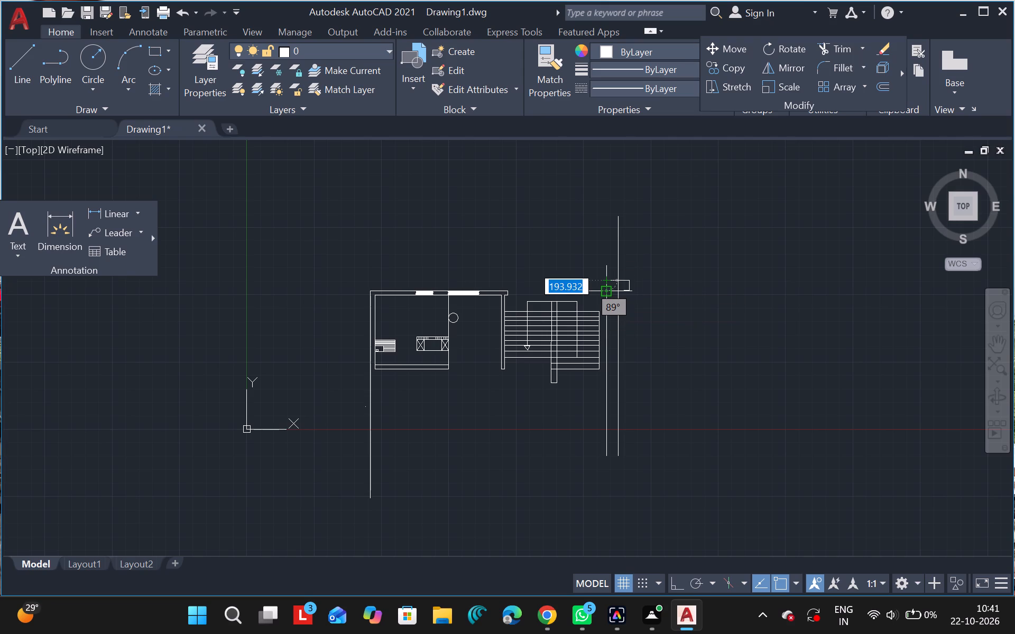
left_click(607, 293)
key("Escape")
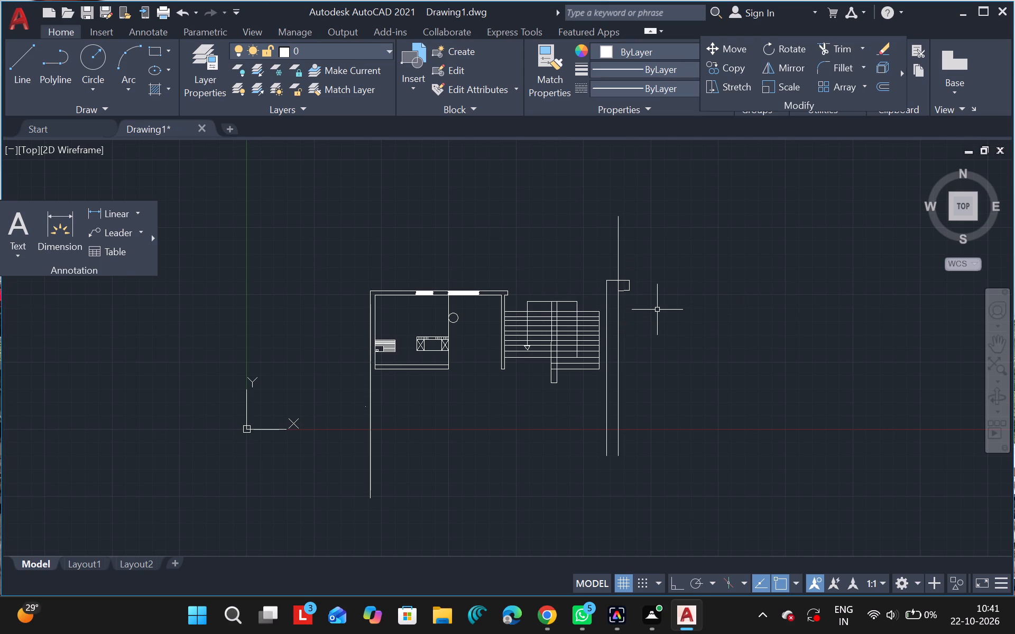
Delete the wall cap's slightly sloped bottom line and the short vertical line above the inner wall line.
scroll(650, 310, "up", 3, "ctrl")
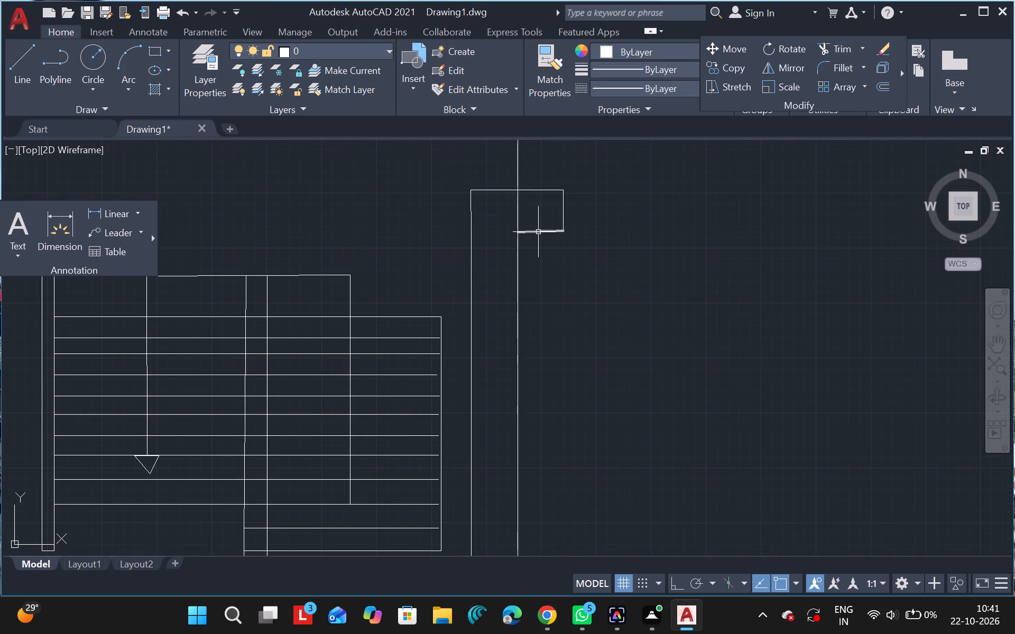
left_click_drag(538, 232, 472, 193)
left_click(472, 193)
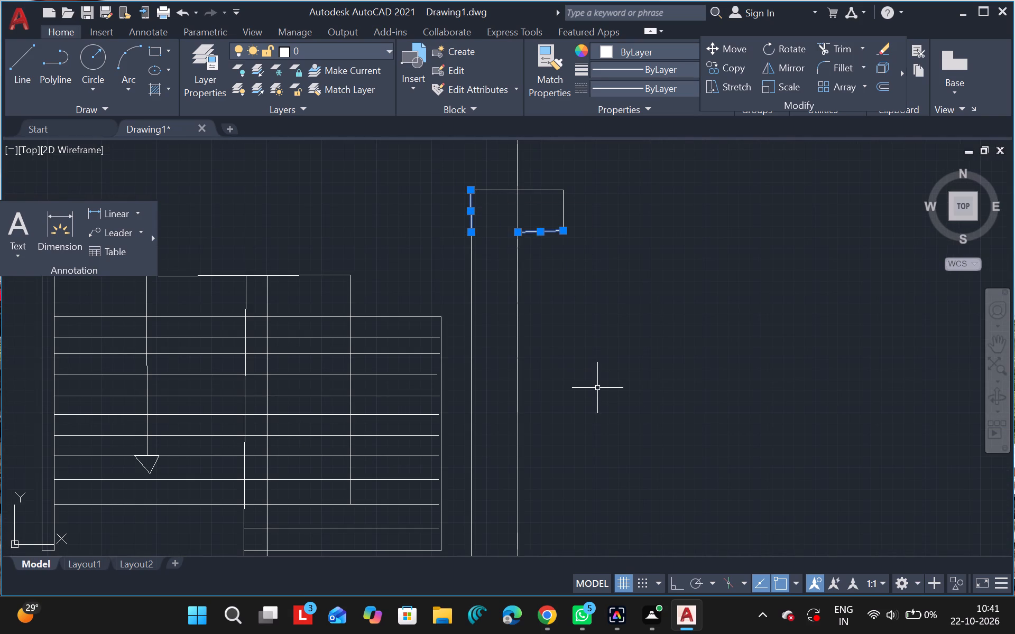
key("Delete")
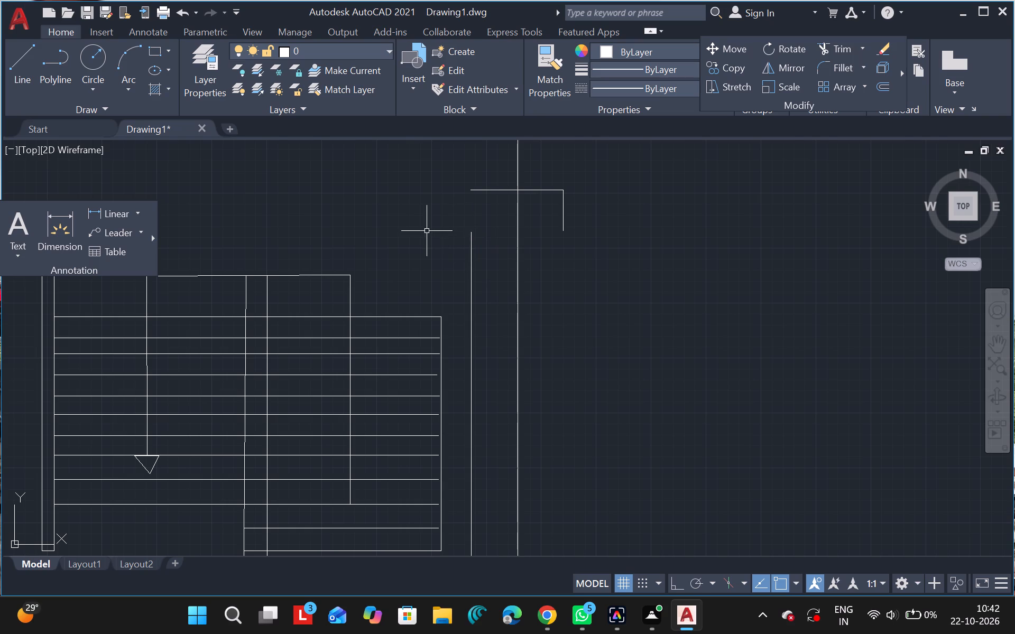
Draw connected lines closing the wall cap on the staircase side, about 146 out from the inner wall line's top and 194 up to the cap's top line.
left_click(20, 79)
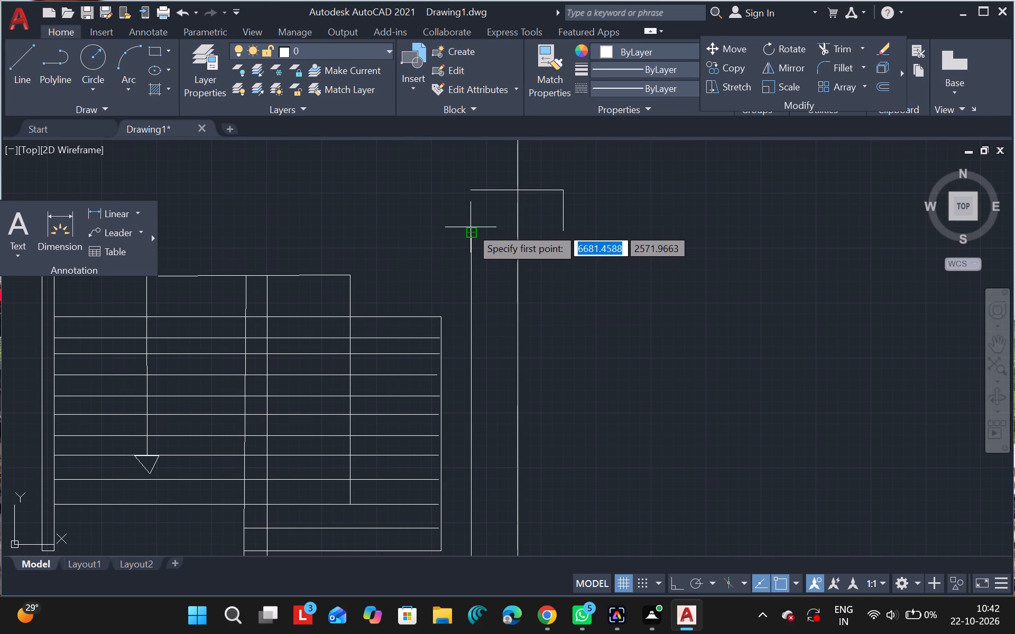
left_click_drag(470, 228, 441, 225)
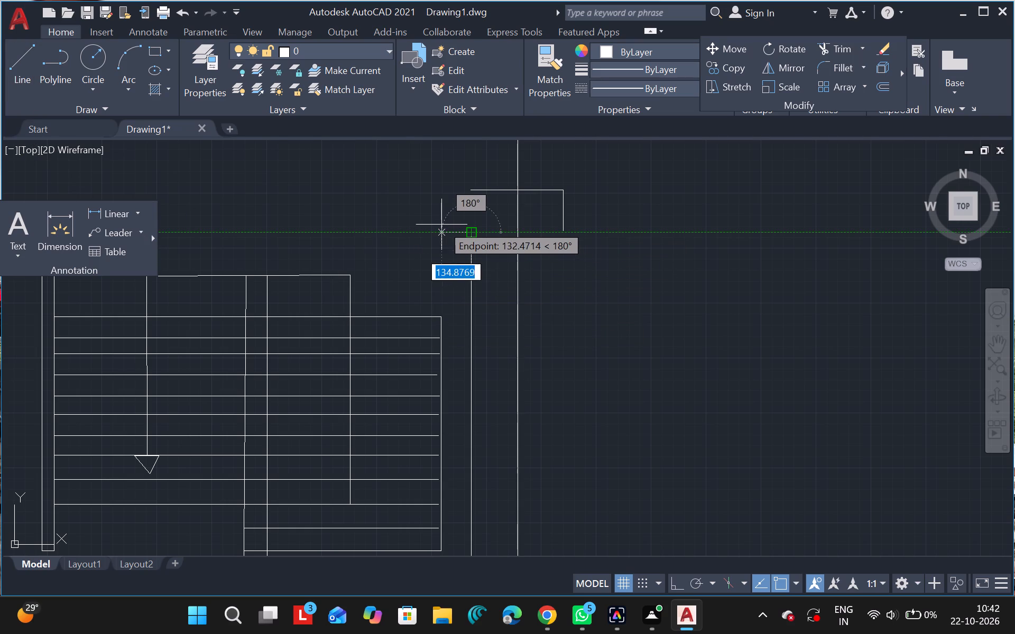
left_click_drag(441, 225, 439, 225)
left_click(439, 225)
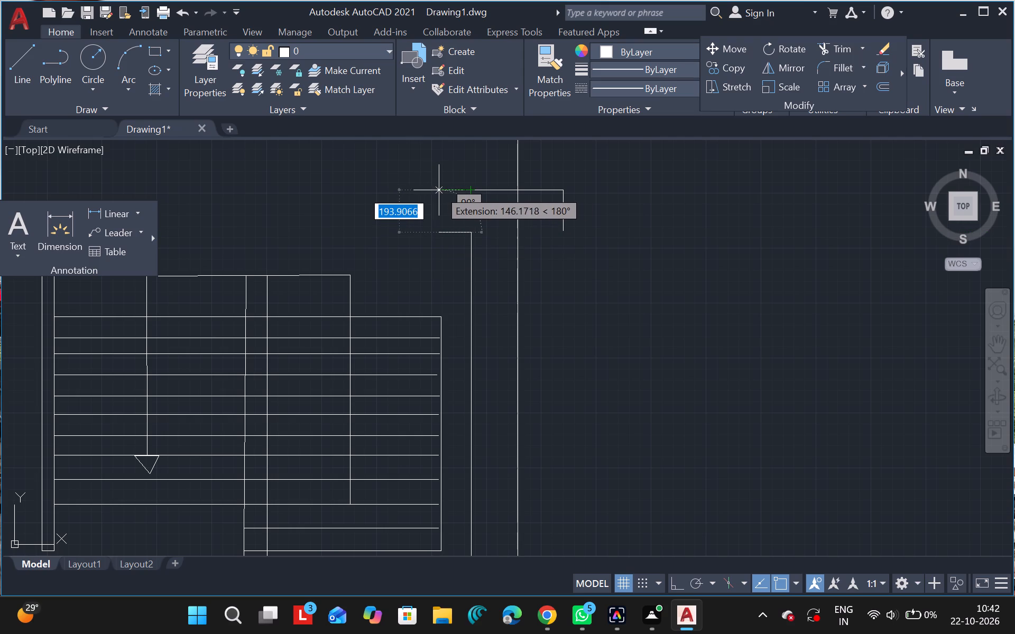
left_click_drag(439, 191, 470, 189)
left_click(470, 189)
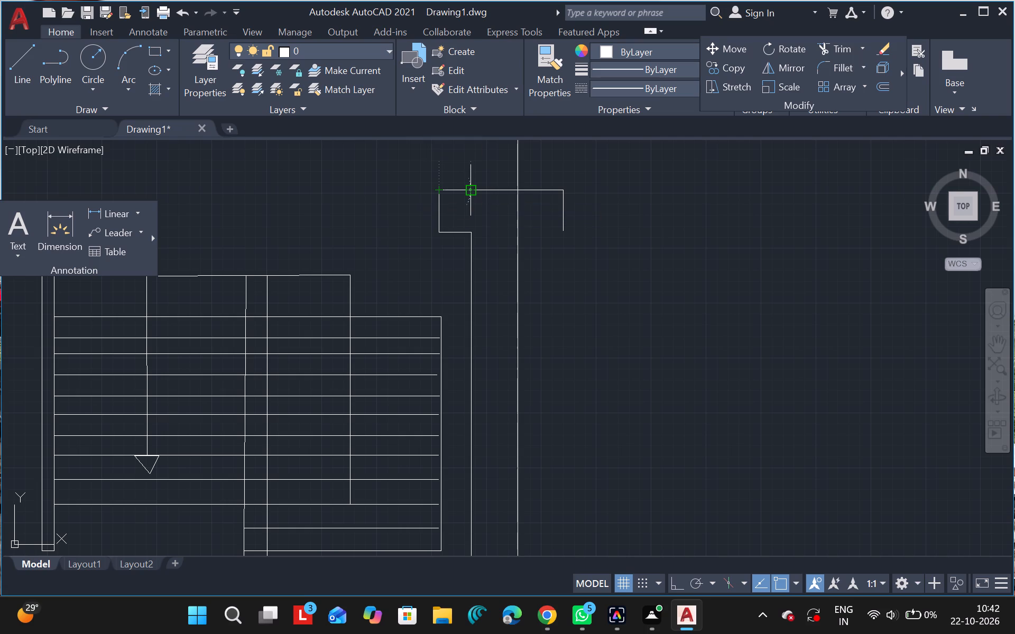
key("Escape")
Trim the cap's projection beyond the outer wall line and the part of that line rising above the cap.
type("tr")
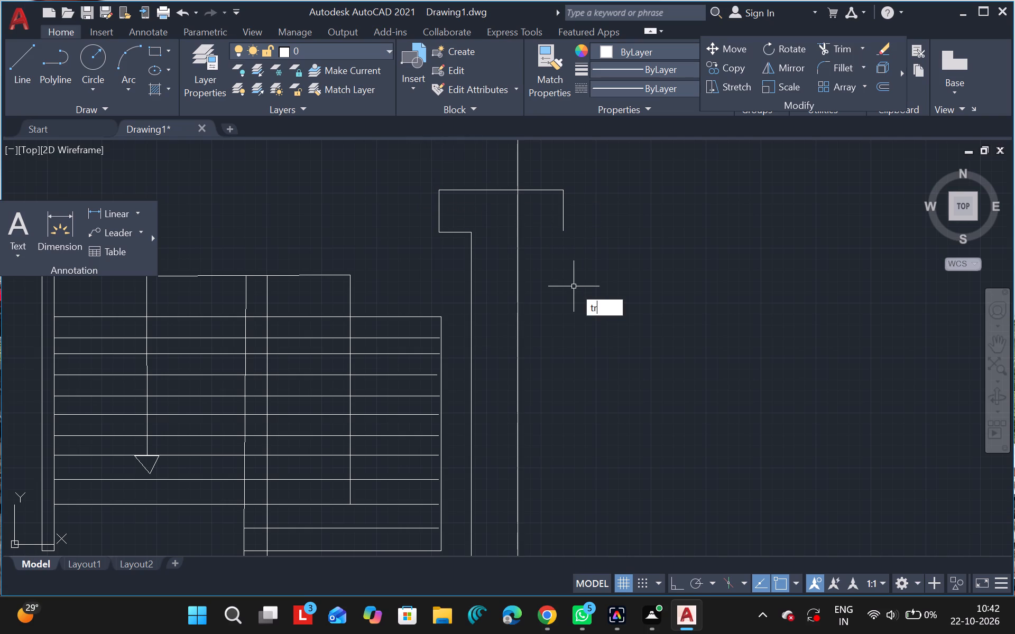
left_click(612, 325)
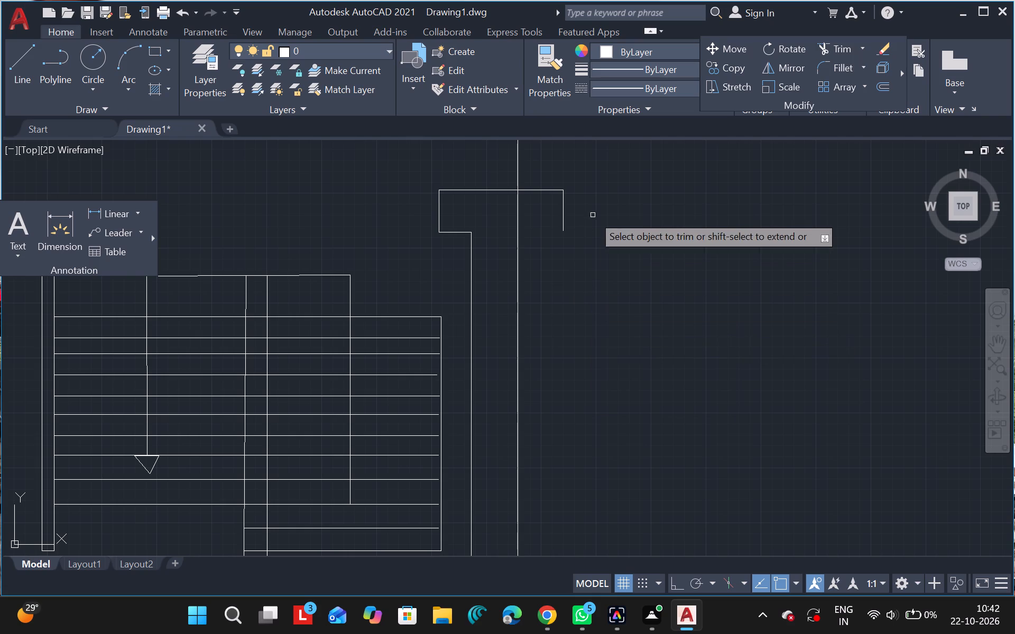
left_click_drag(564, 221, 557, 191)
left_click_drag(557, 191, 522, 154)
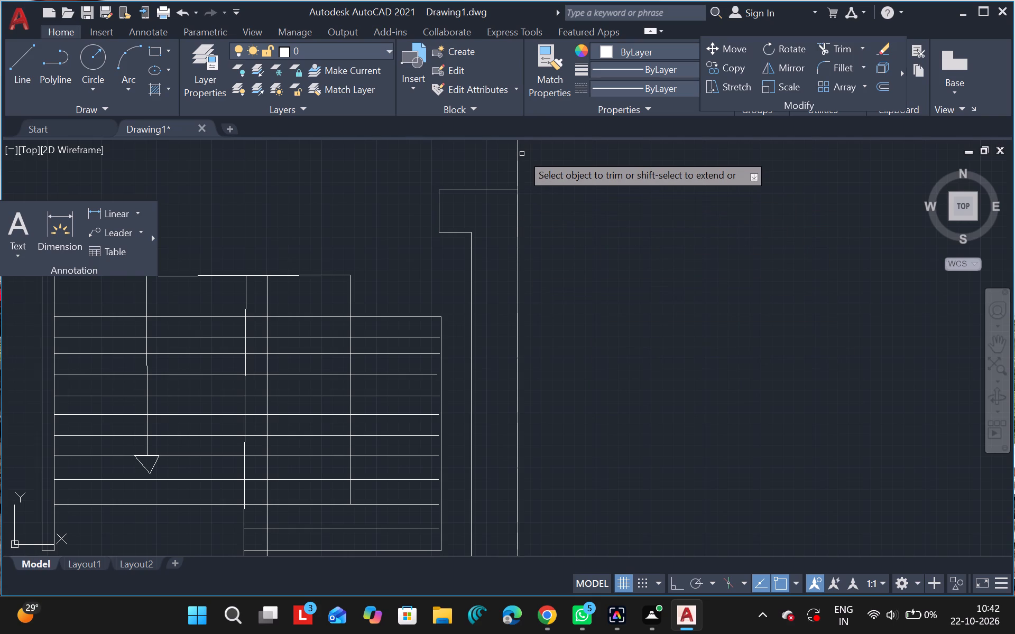
left_click_drag(522, 154, 516, 158)
left_click_drag(516, 158, 646, 344)
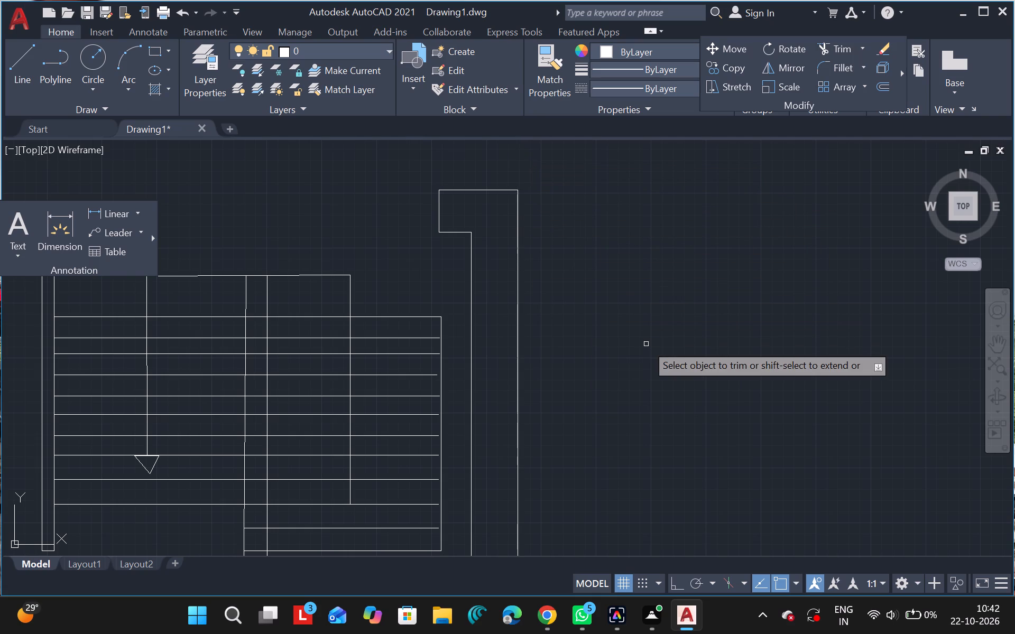
scroll(633, 372, "down", 2, "ctrl")
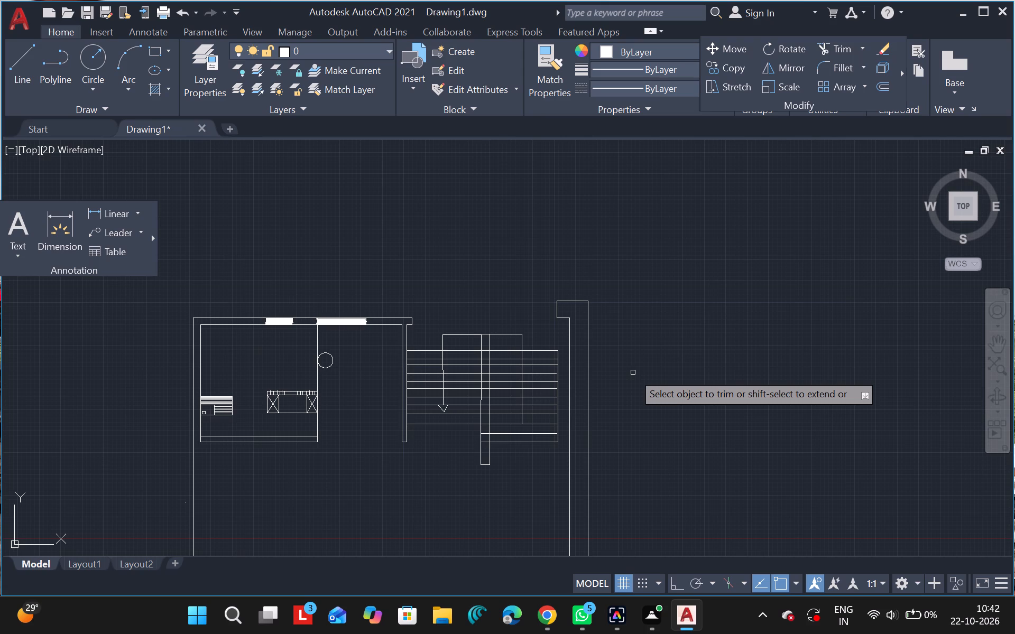
scroll(633, 372, "down", 4, "ctrl")
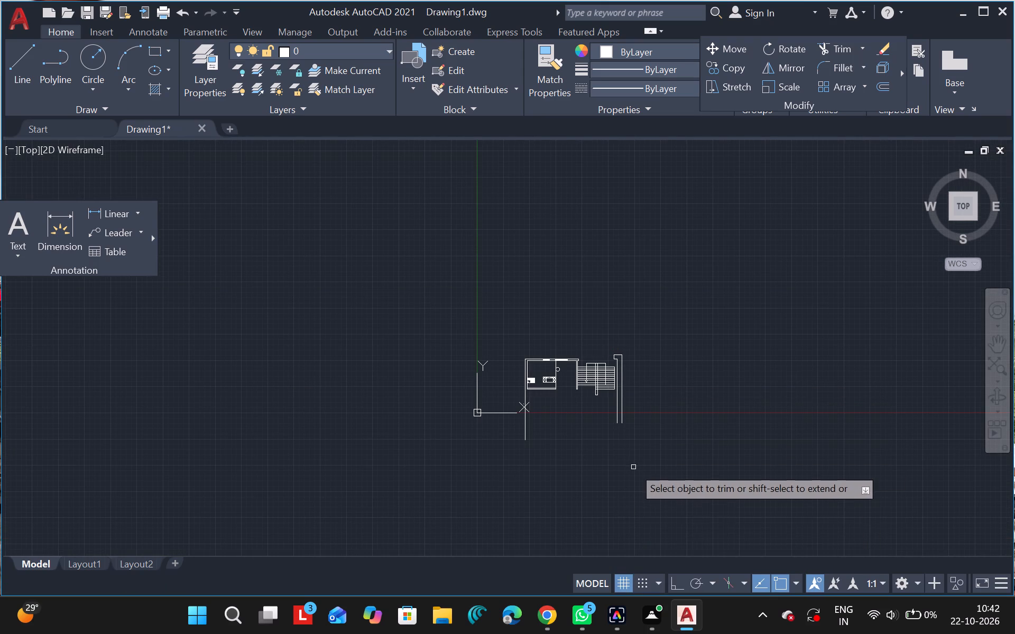
key("Escape")
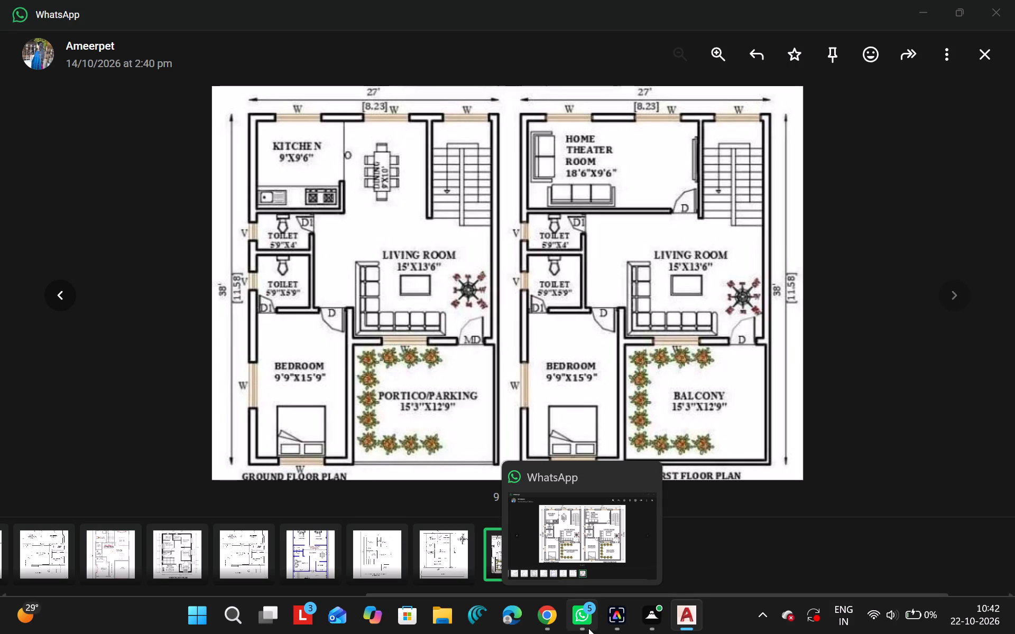
Draw an upright dining table rectangle about 221 wide and 680 high between the kitchen partition and the staircase wall.
scroll(615, 353, "up", 4, "ctrl")
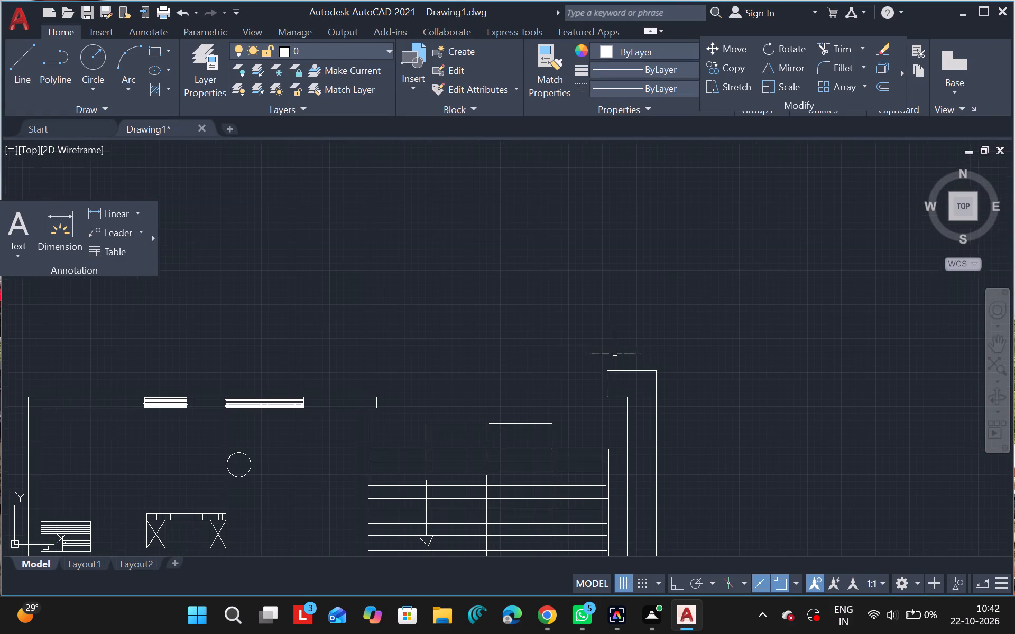
left_click(1002, 342)
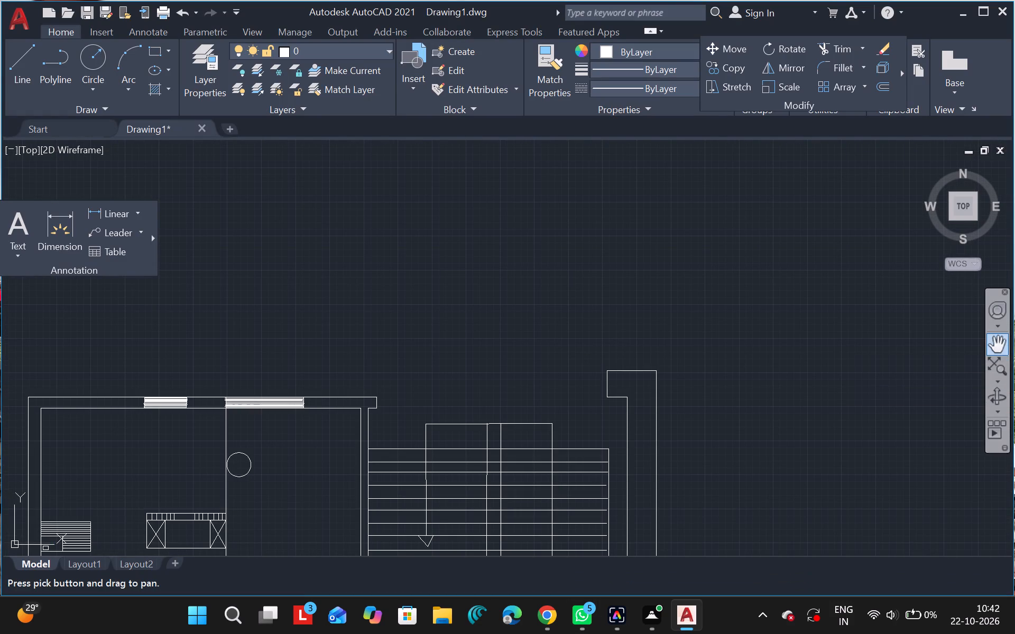
left_click_drag(824, 341, 774, 139)
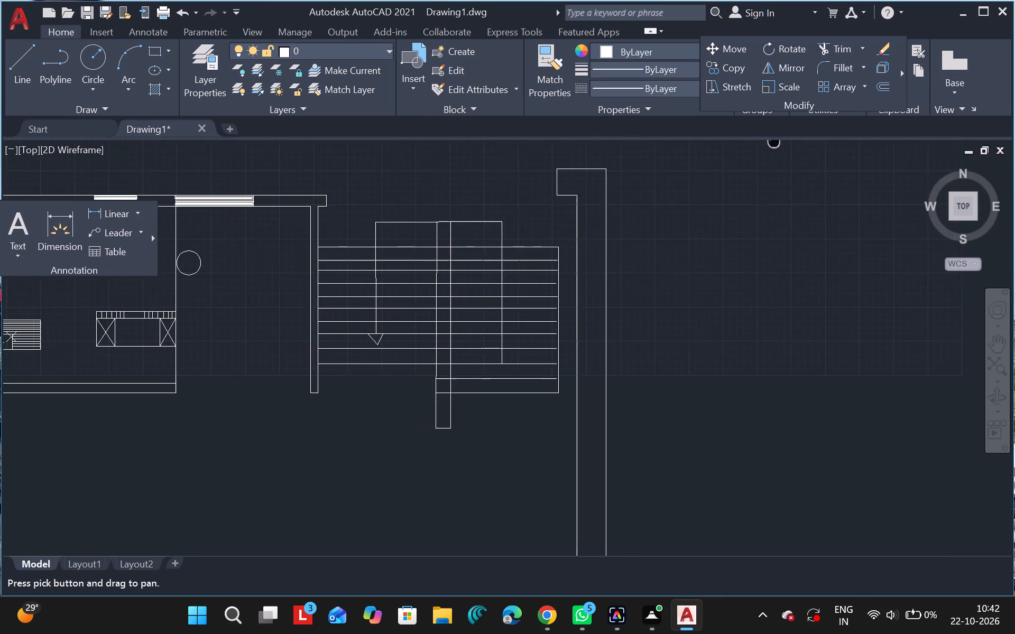
left_click_drag(774, 139, 796, 115)
key("Escape")
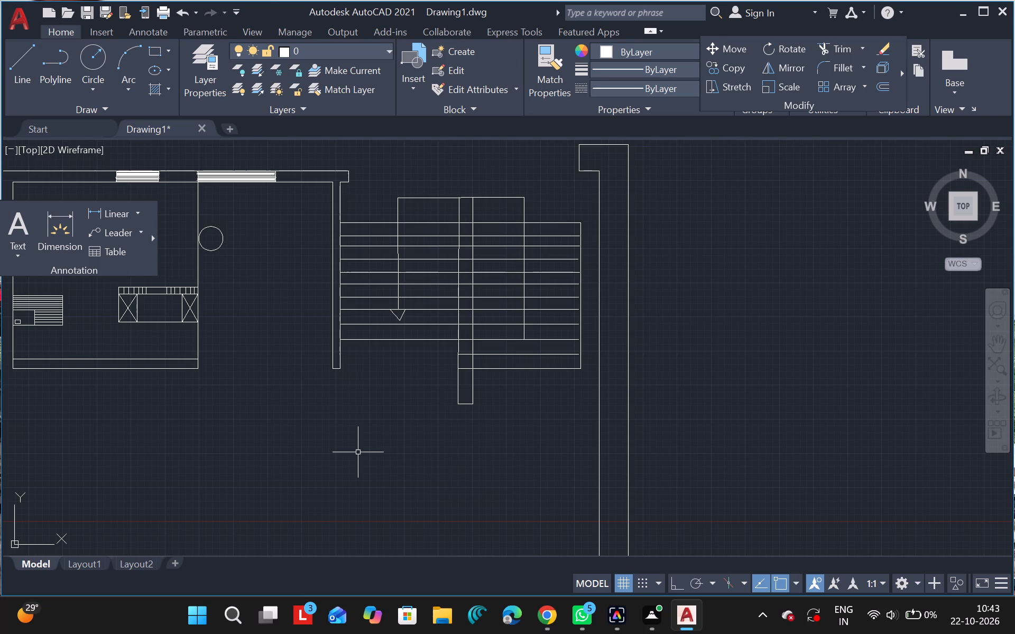
left_click(154, 46)
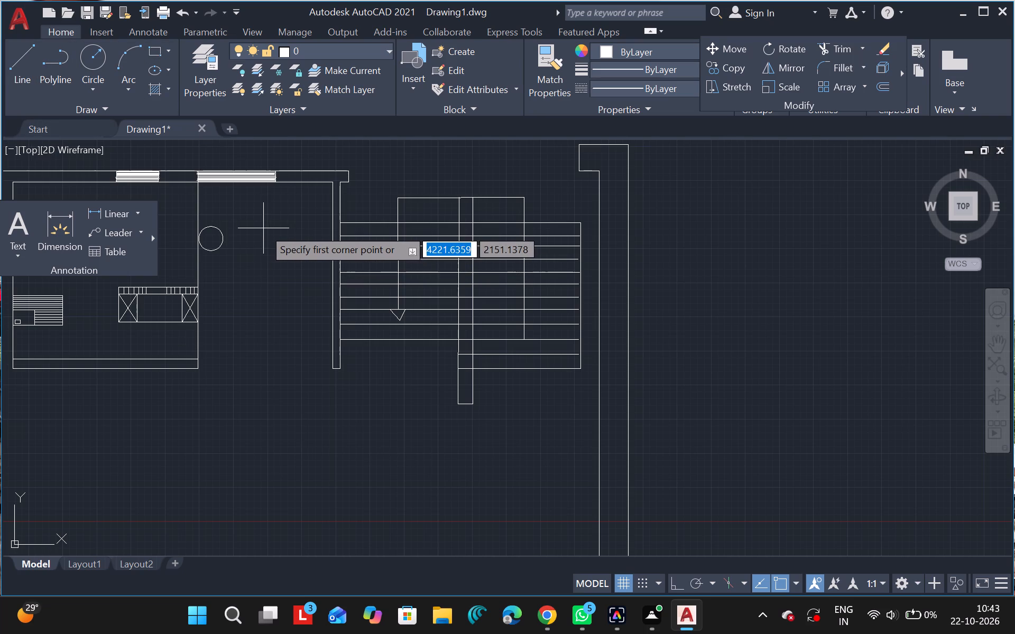
left_click_drag(263, 228, 285, 304)
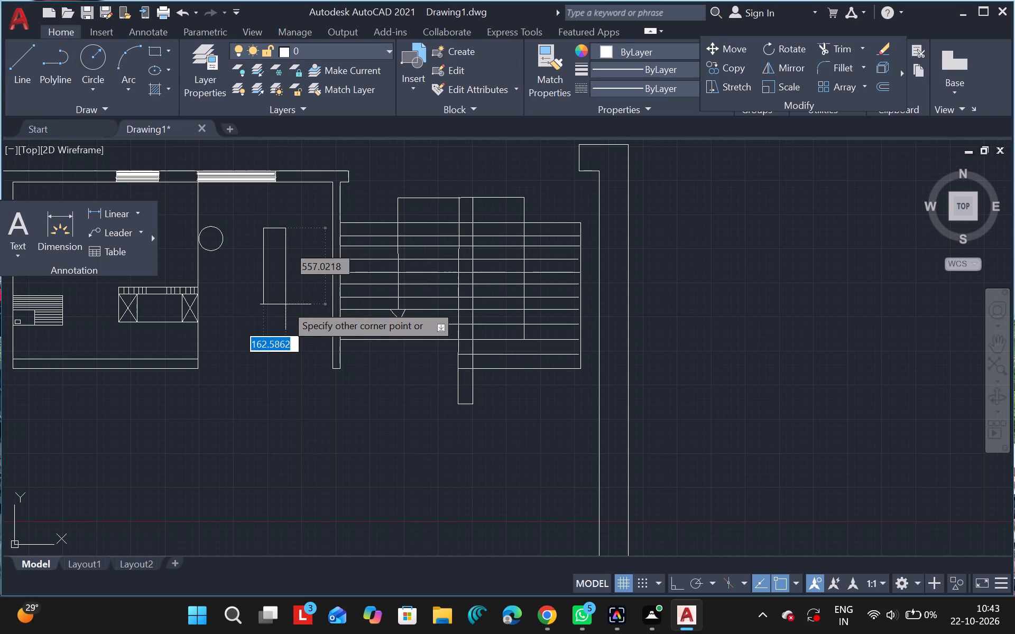
left_click_drag(285, 304, 289, 321)
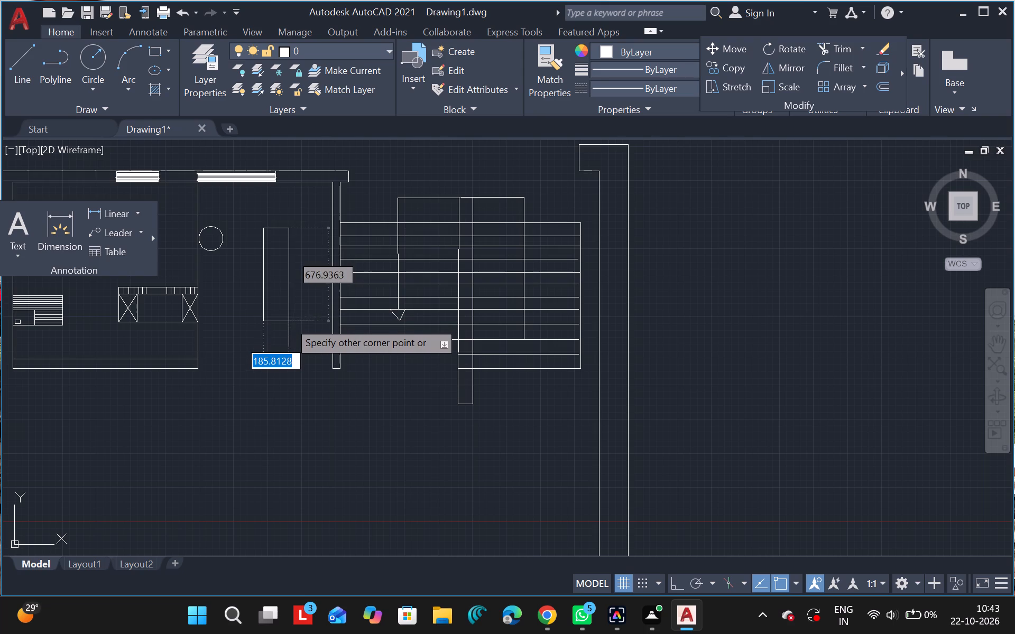
left_click_drag(289, 321, 293, 322)
left_click(293, 322)
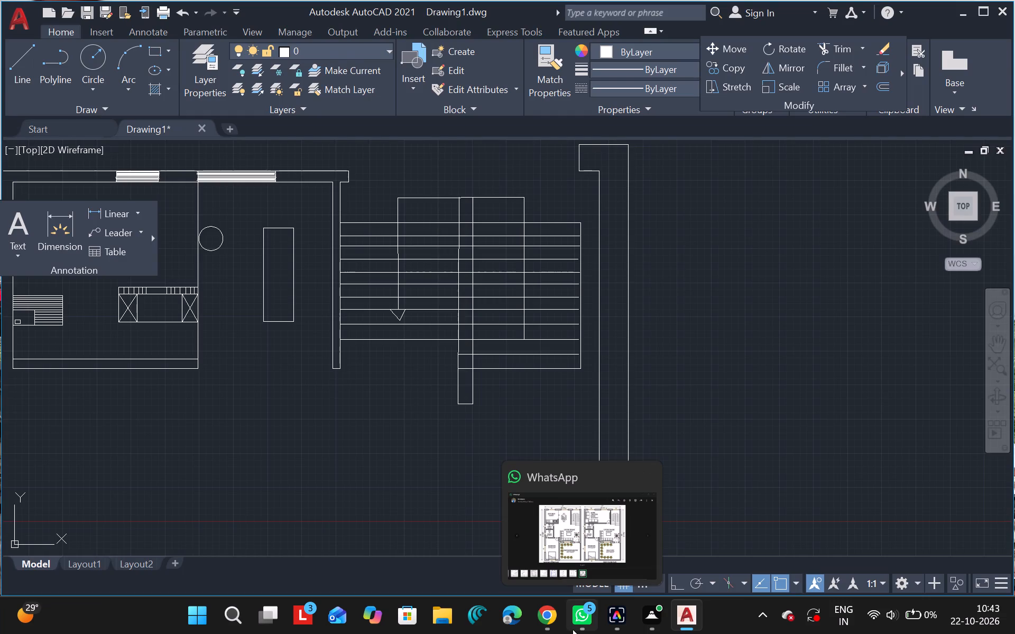
Draw a short rectangle about 228 wide and 110 high directly above the dining table rectangle, starting from its upper corner.
left_click(146, 50)
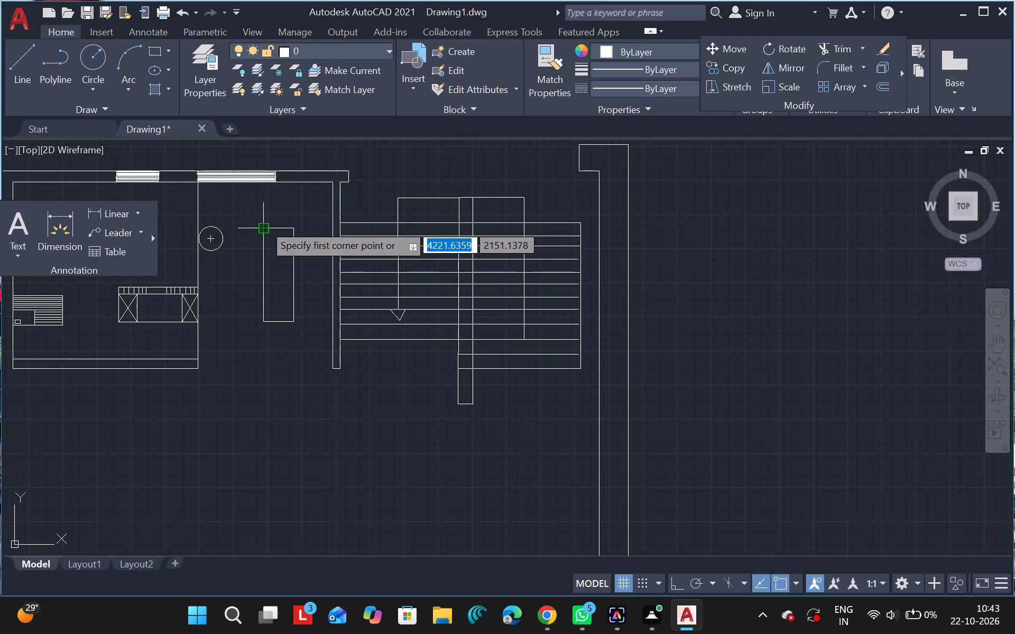
left_click_drag(264, 224, 294, 212)
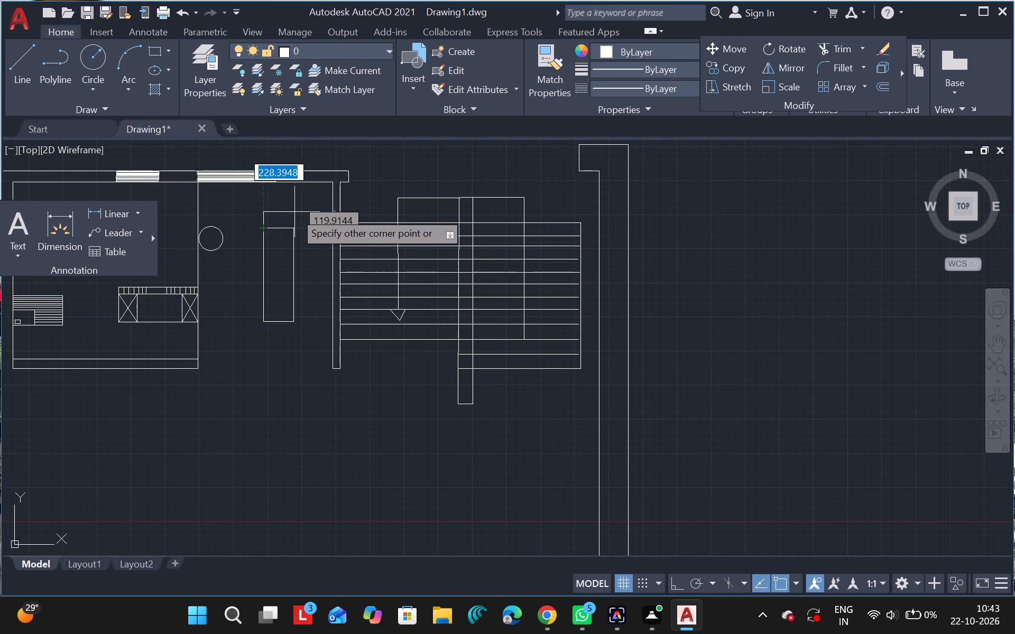
left_click_drag(294, 212, 291, 214)
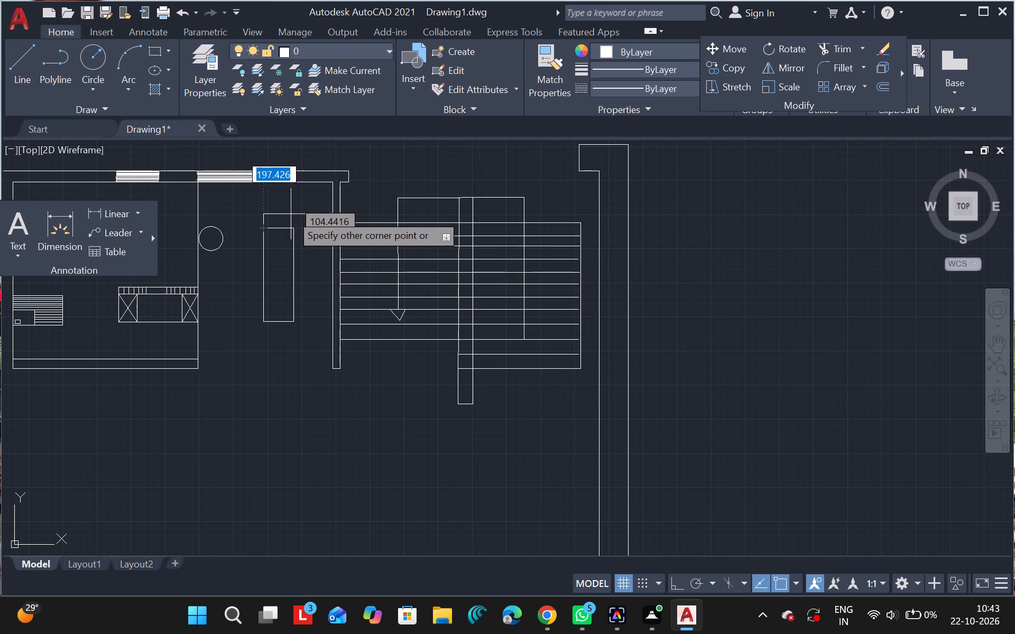
left_click_drag(291, 214, 294, 213)
left_click(294, 213)
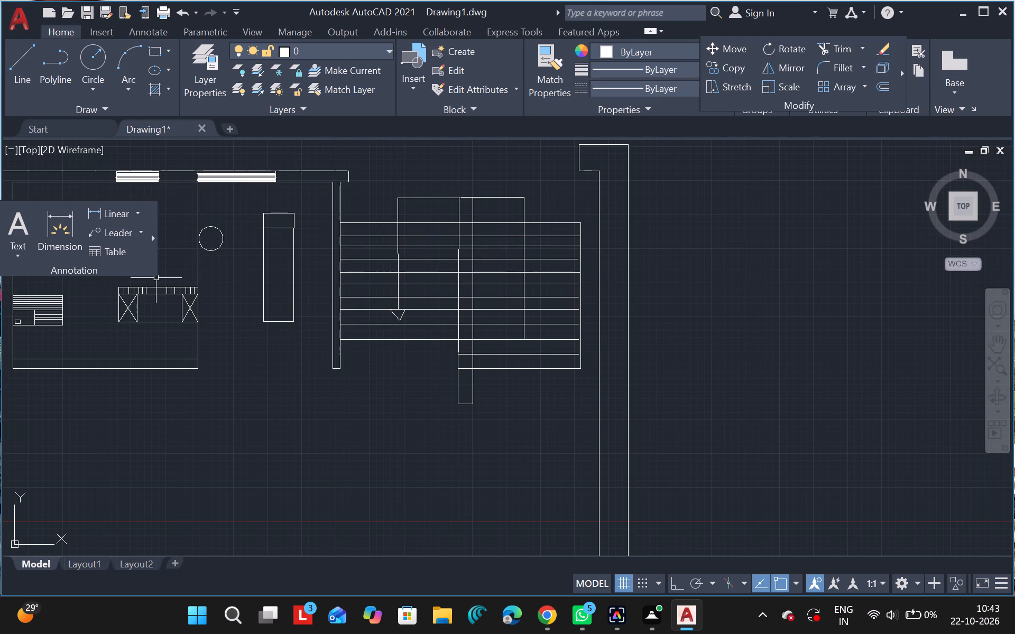
Draw a short rectangle about 221 wide directly below the dining table rectangle, spanning its full width.
left_click(154, 55)
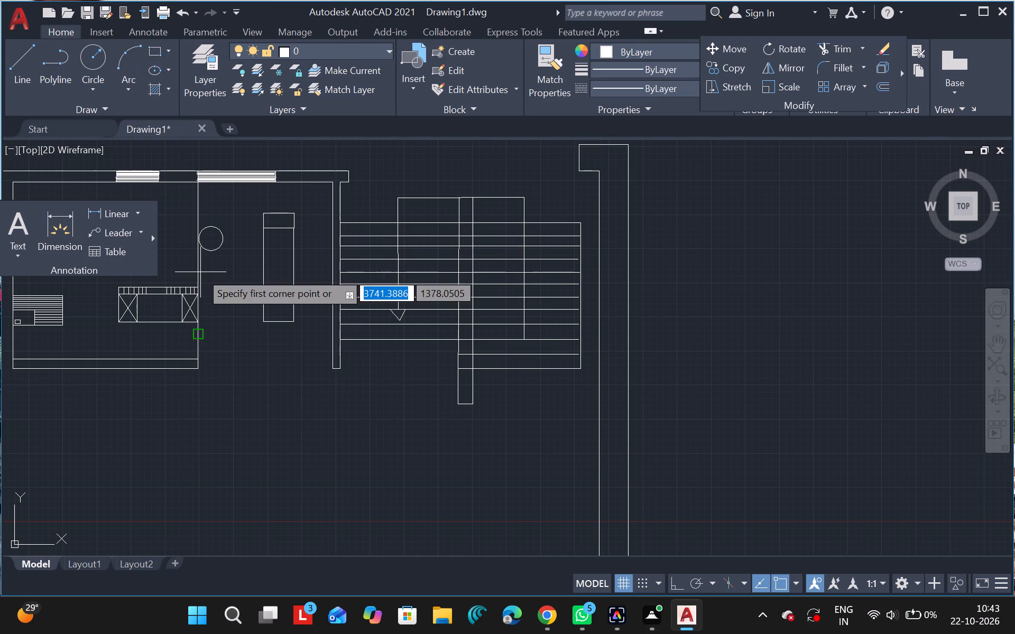
left_click_drag(261, 325, 261, 332)
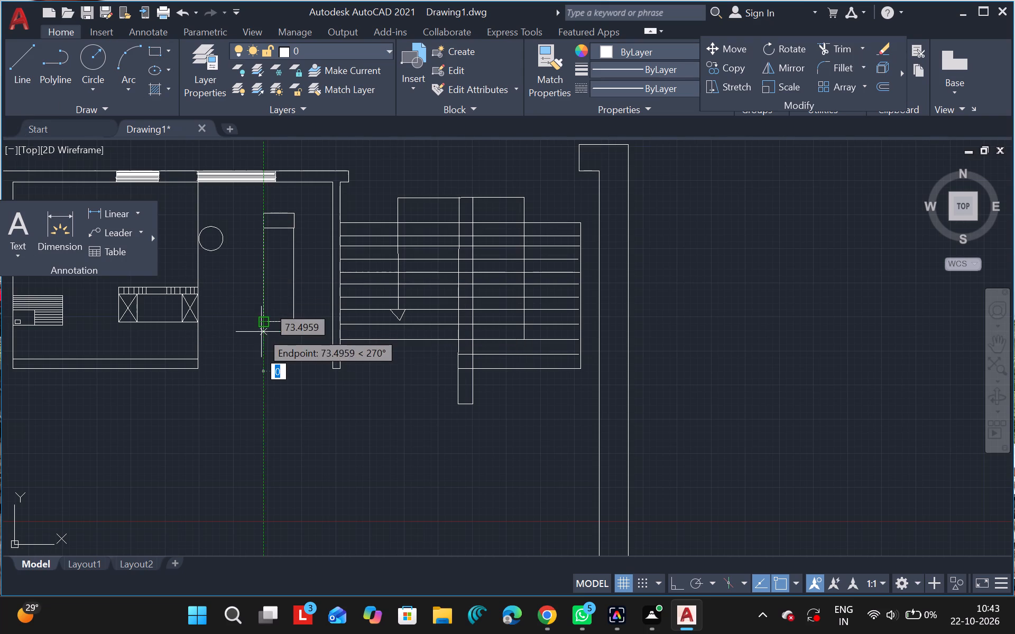
left_click_drag(261, 332, 291, 322)
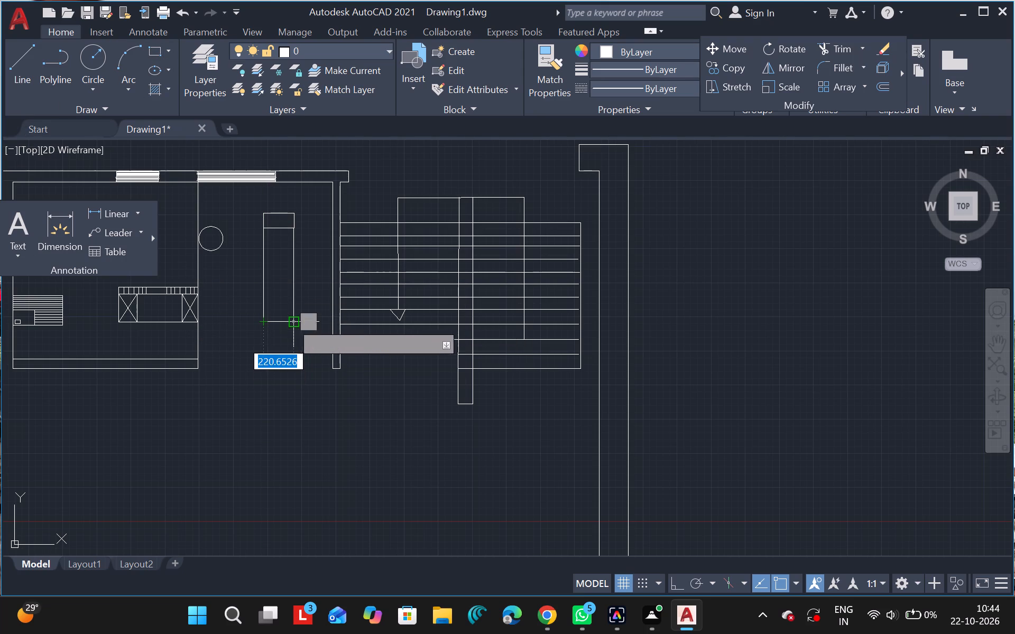
left_click_drag(291, 322, 284, 347)
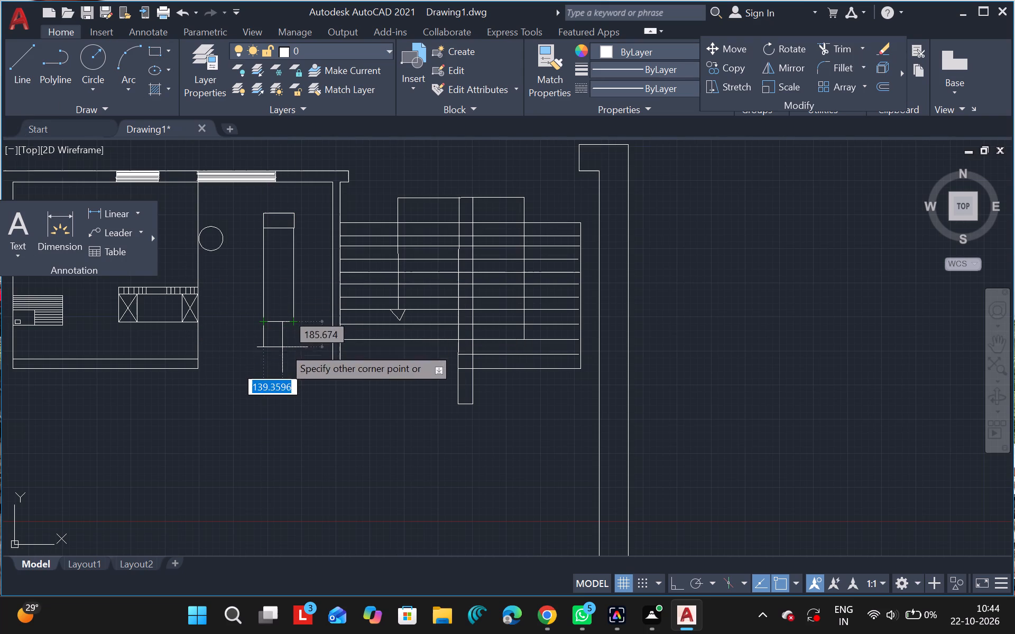
left_click_drag(284, 347, 284, 333)
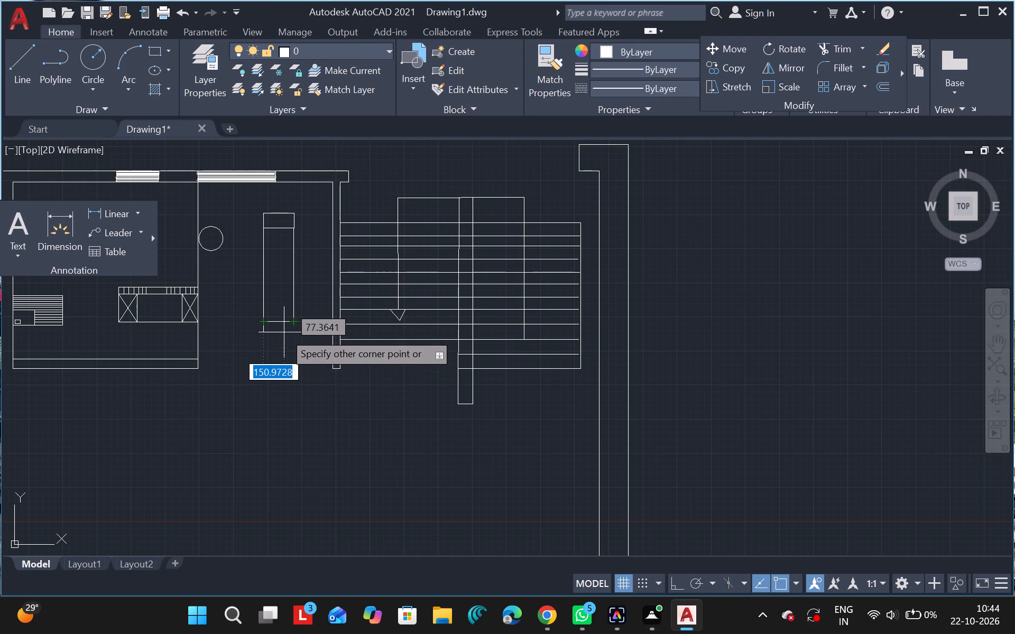
left_click_drag(284, 333, 287, 340)
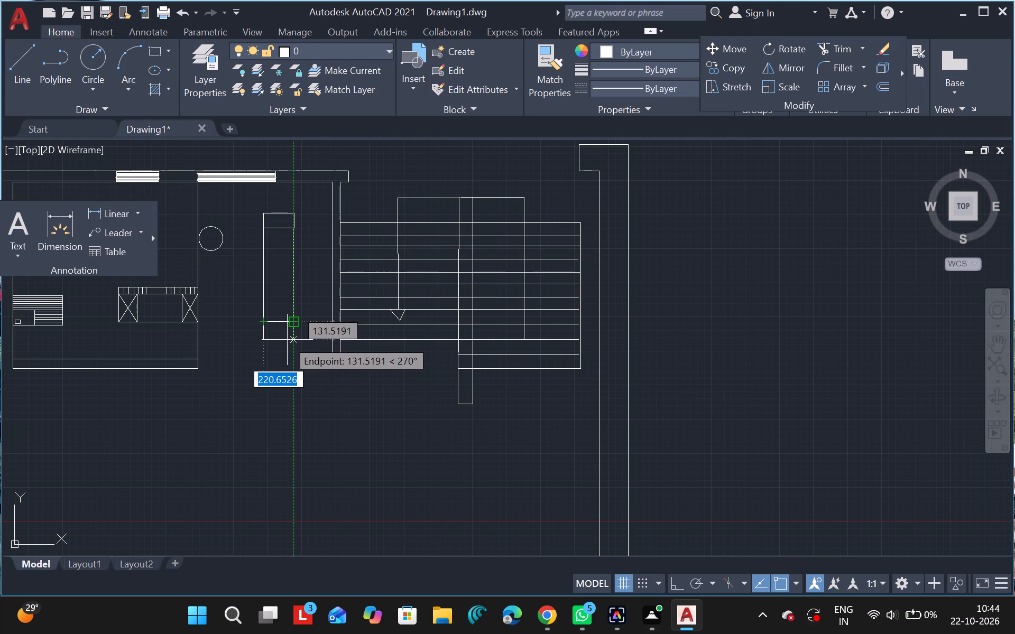
left_click_drag(287, 340, 288, 337)
left_click(288, 337)
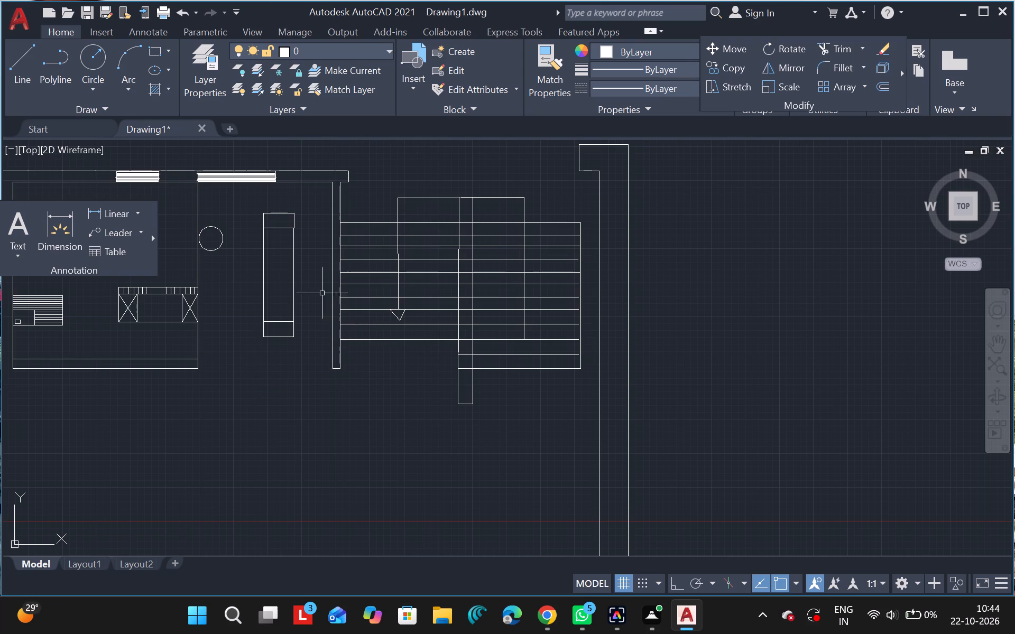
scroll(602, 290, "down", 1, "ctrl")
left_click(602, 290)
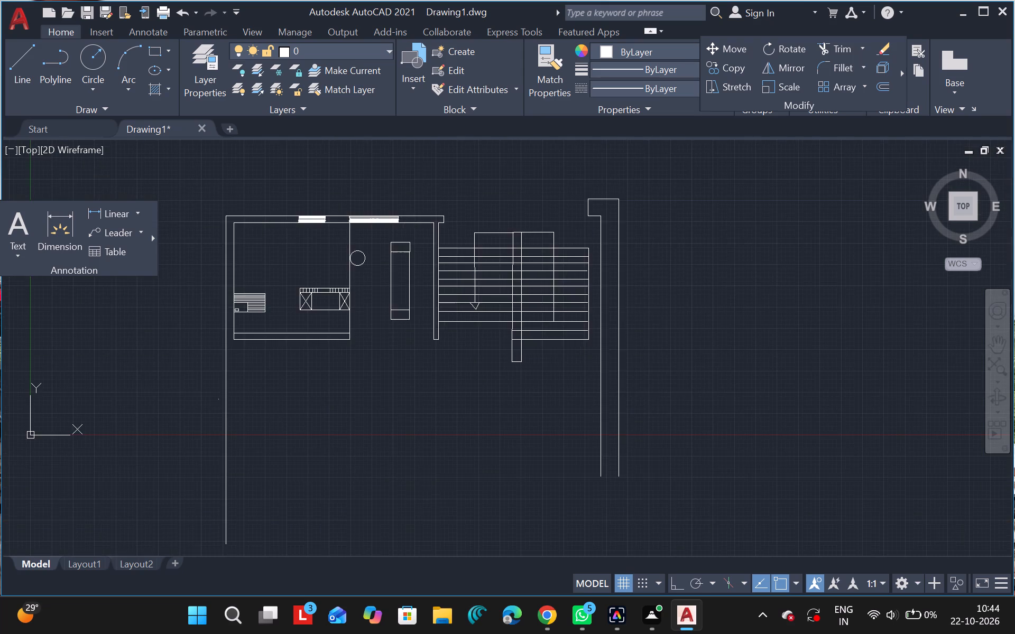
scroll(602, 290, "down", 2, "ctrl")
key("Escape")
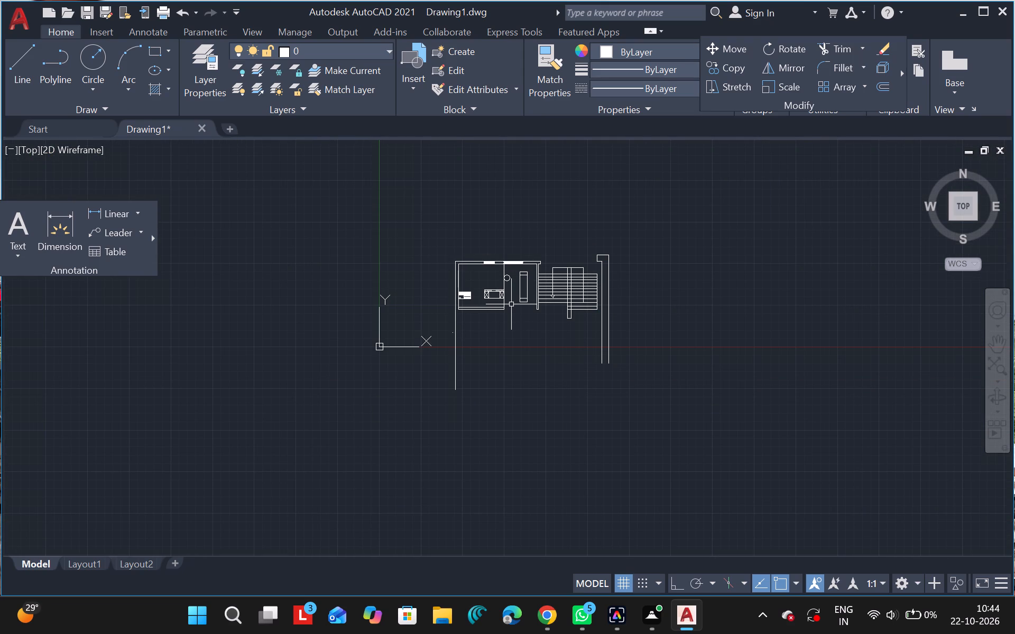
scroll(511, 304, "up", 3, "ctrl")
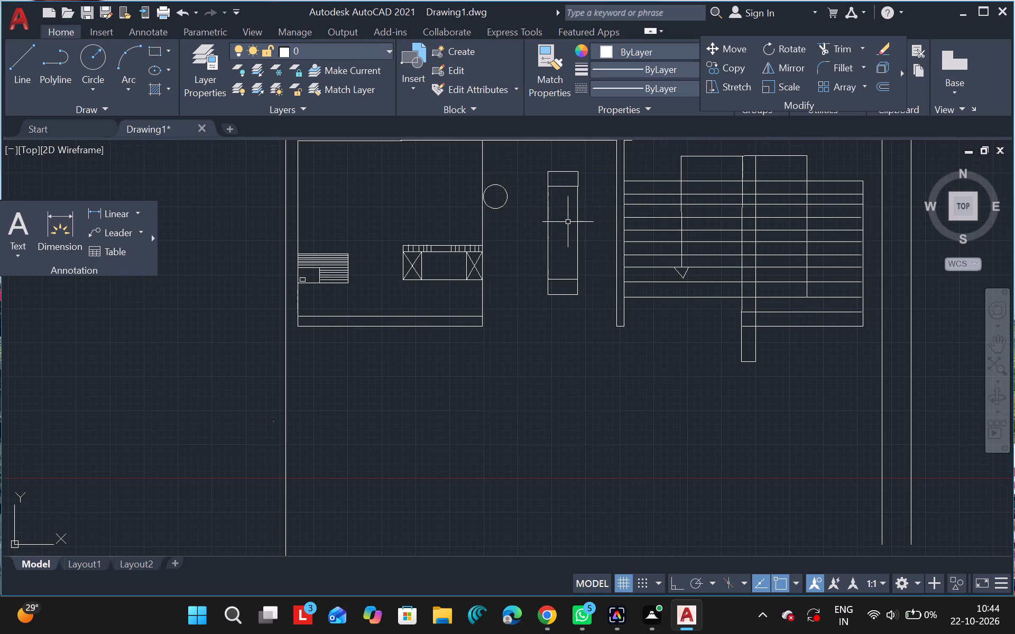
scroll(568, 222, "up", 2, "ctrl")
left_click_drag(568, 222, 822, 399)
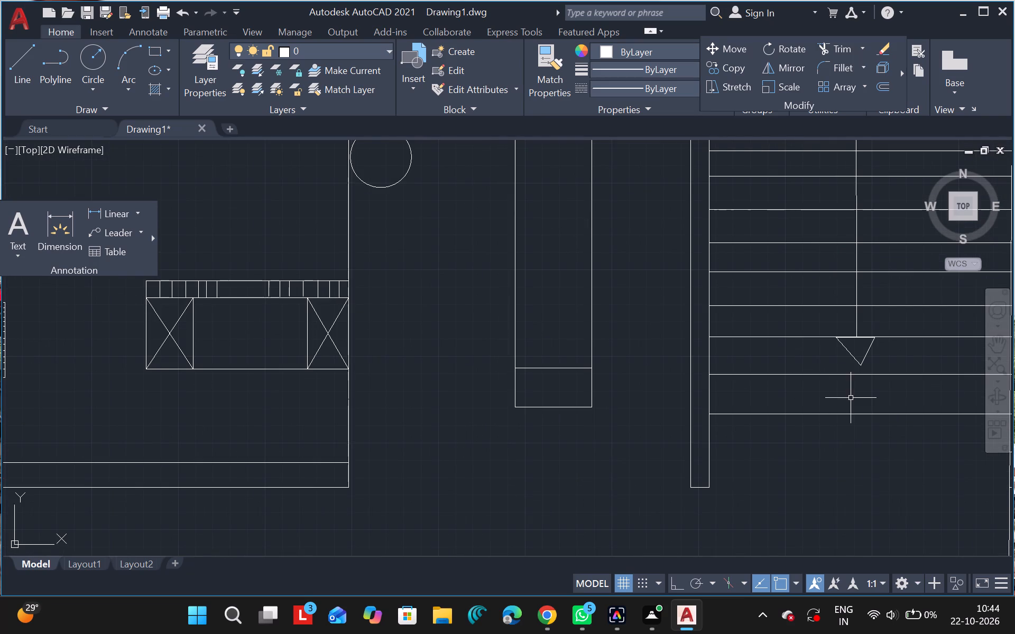
Draw a small chair rectangle about 130 wide against the dining table's long side facing the kitchen partition, near its upper end.
left_click(998, 343)
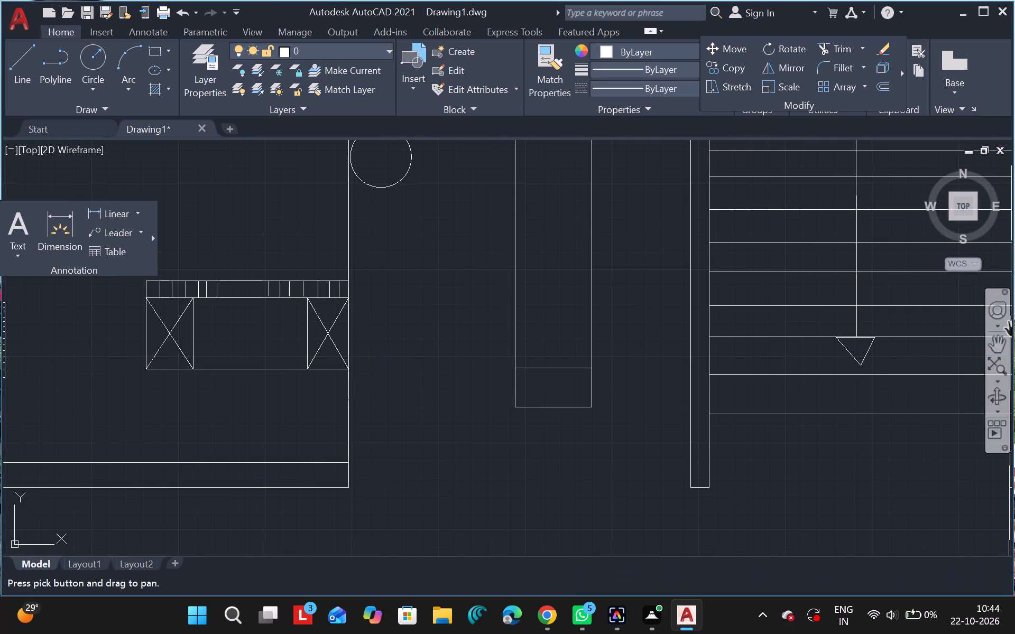
left_click_drag(638, 304, 615, 439)
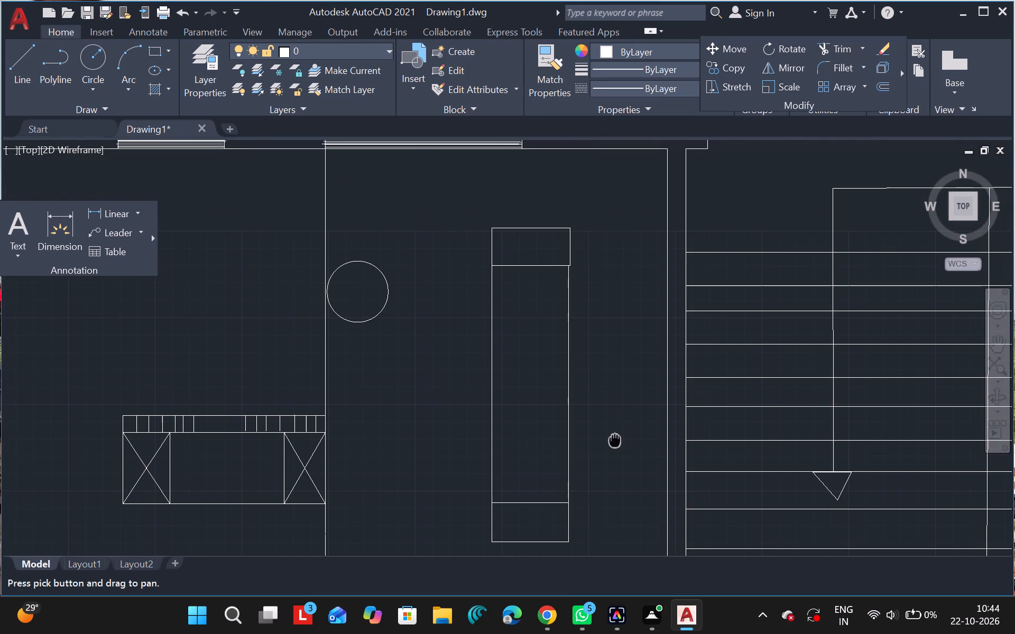
key("Escape")
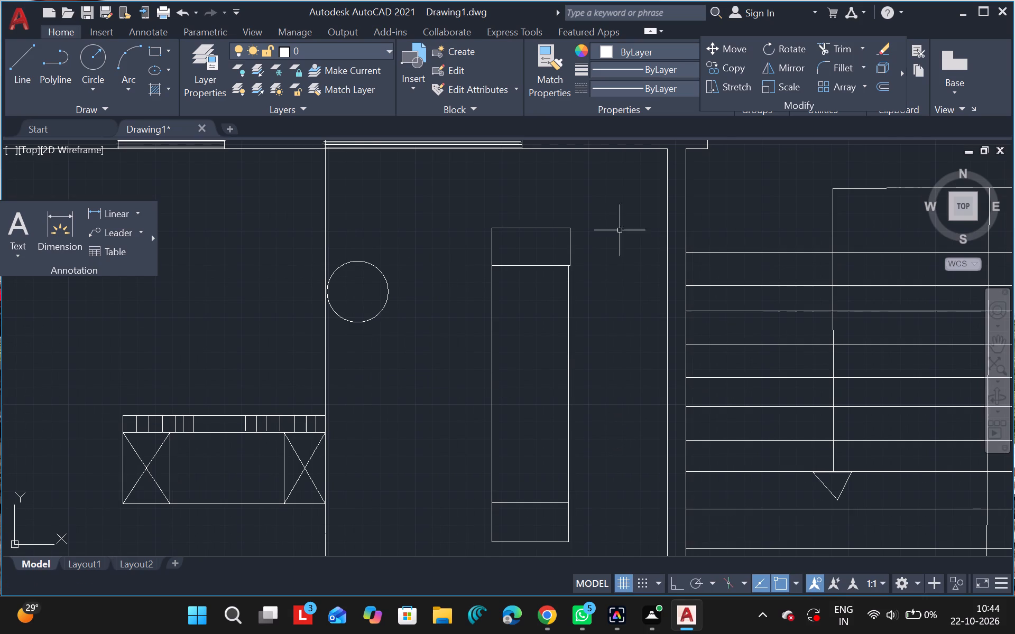
left_click(571, 255)
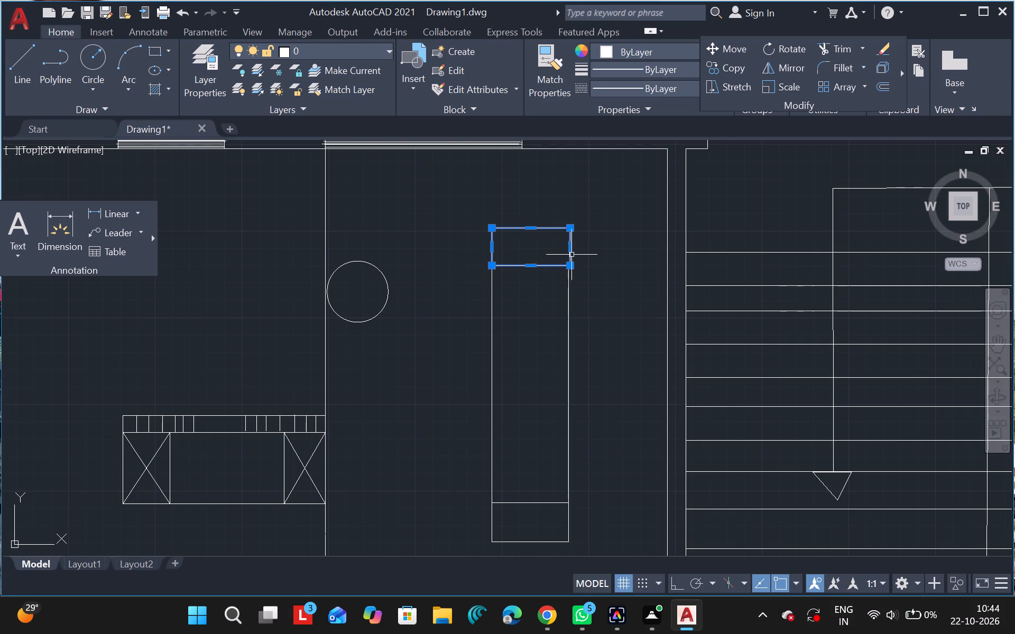
key("Escape")
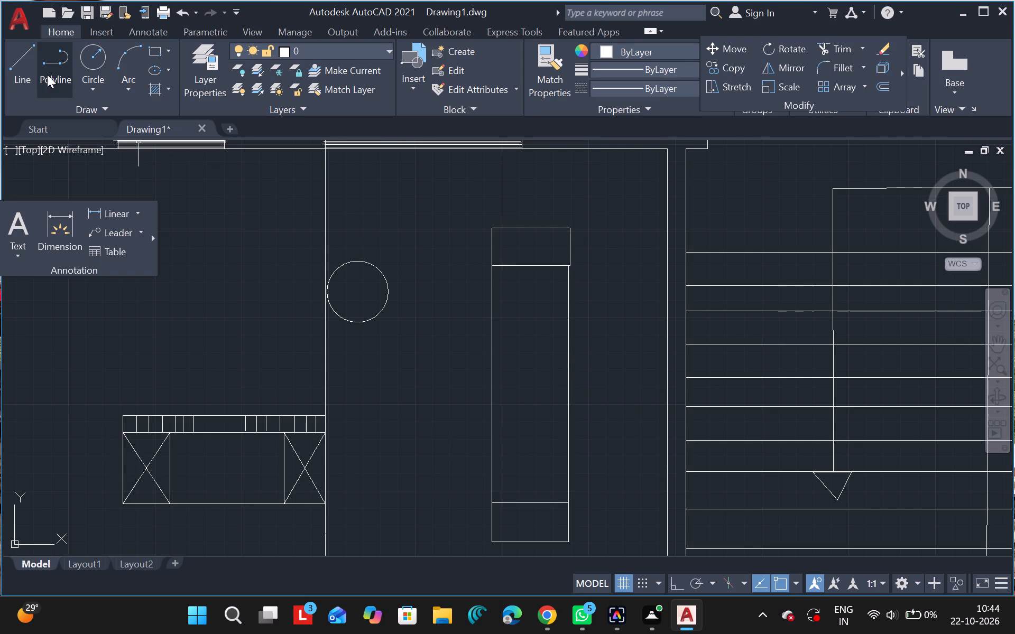
left_click(155, 47)
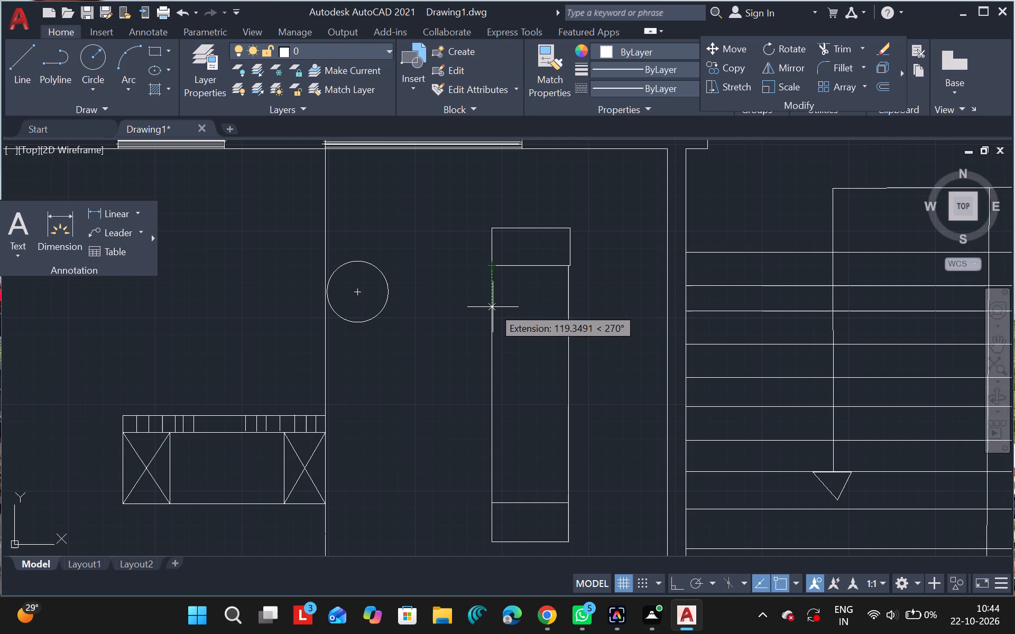
left_click_drag(493, 307, 446, 330)
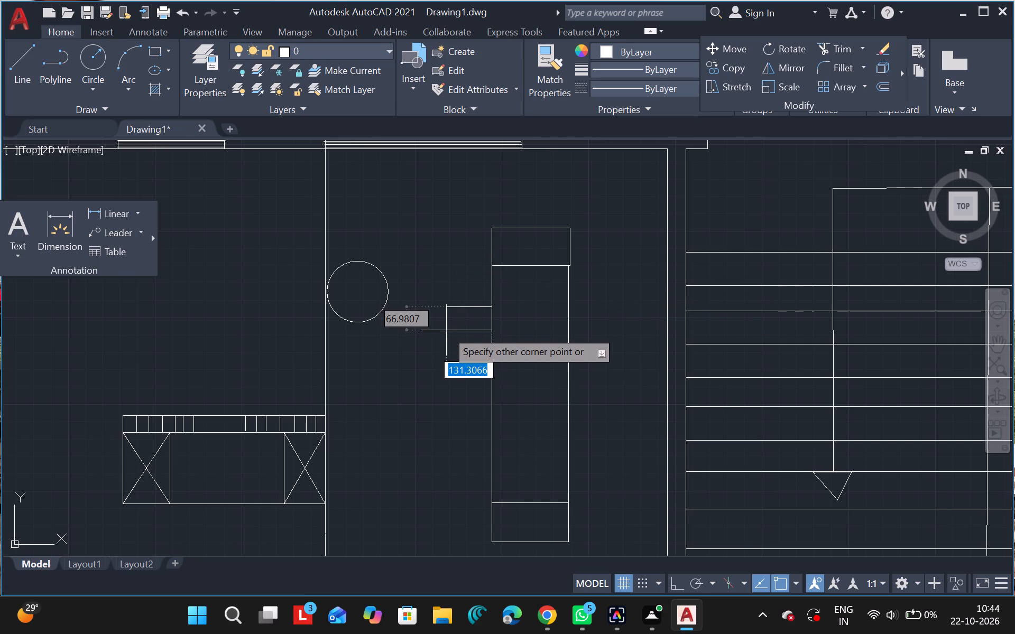
left_click_drag(446, 330, 447, 336)
left_click(447, 336)
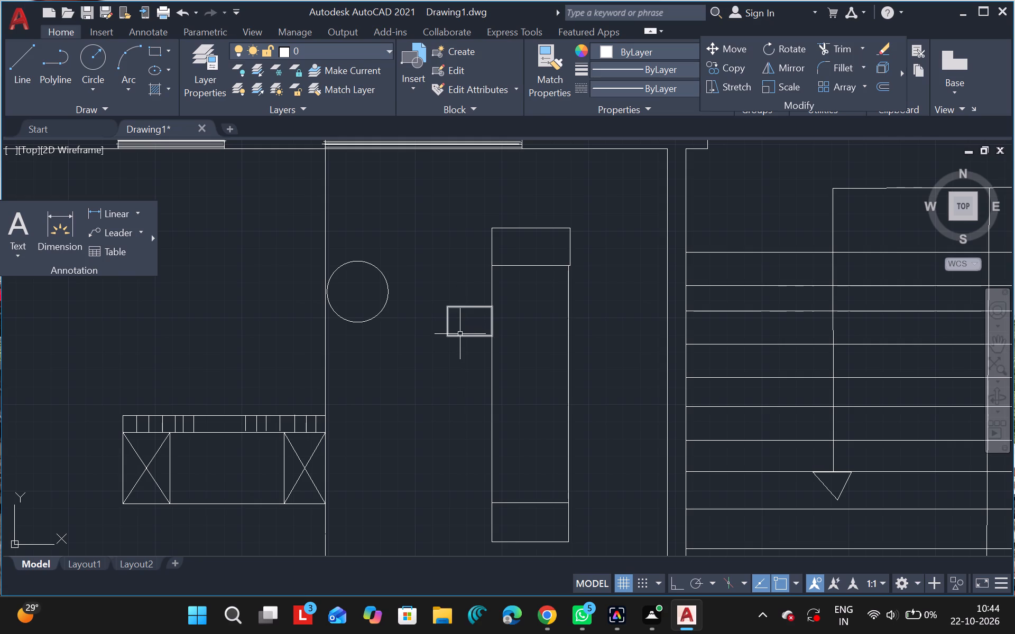
Copy the chair rectangle about 163 straight down along the same side of the dining table.
left_click(460, 334)
type("co")
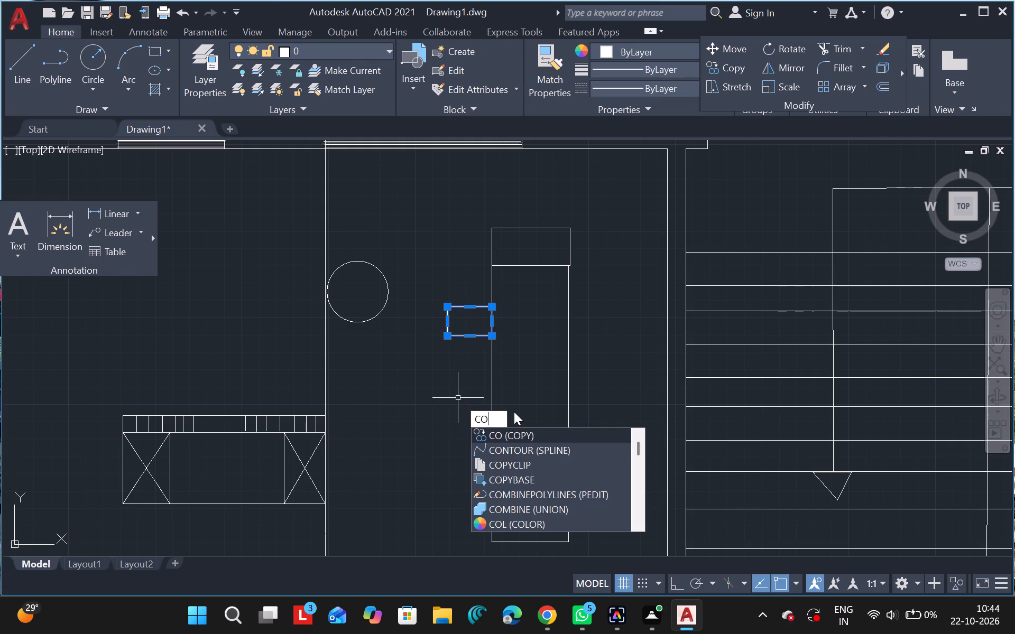
left_click(514, 435)
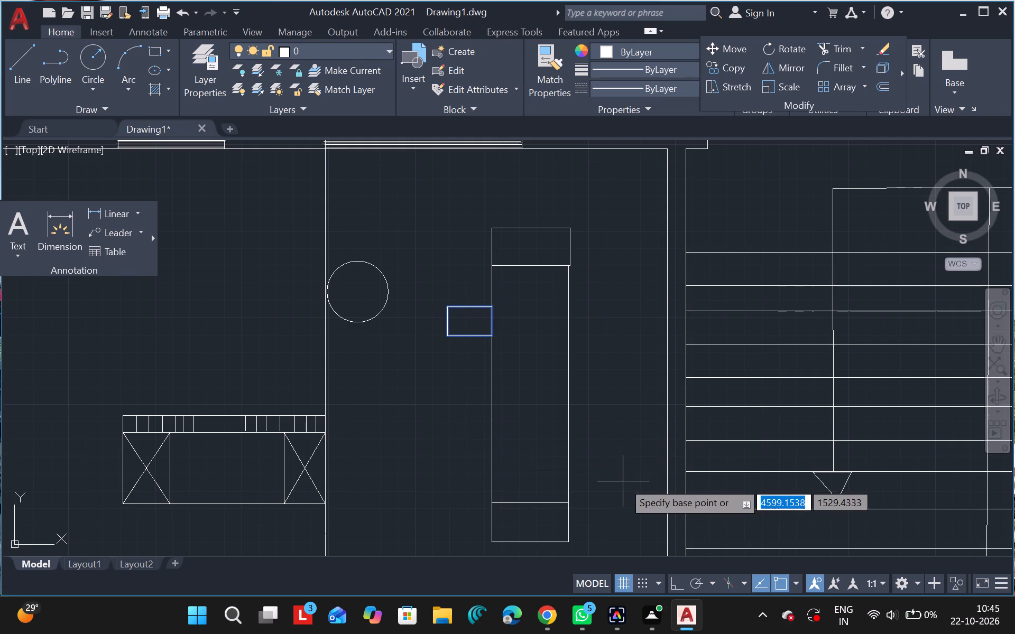
left_click(623, 481)
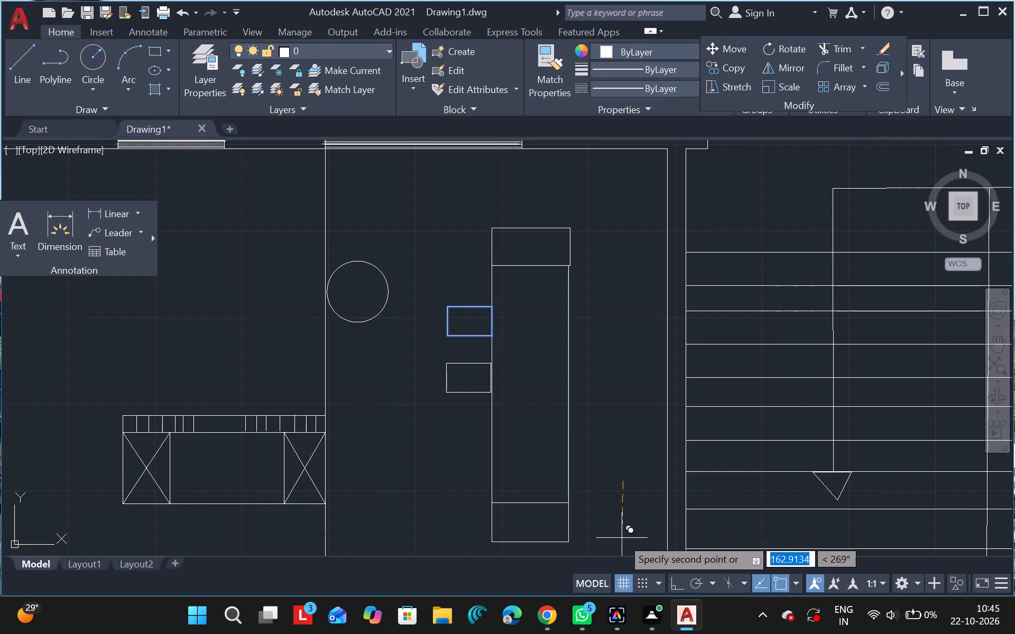
left_click_drag(622, 538, 623, 593)
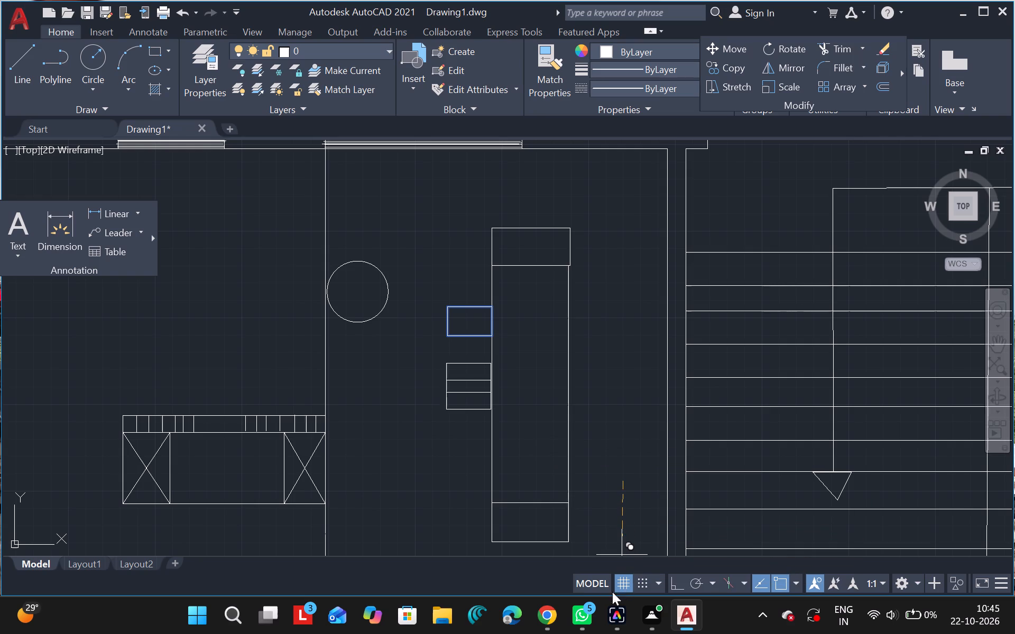
Place further copies of the chair on the staircase side of the table, across from the two existing chairs.
left_click(744, 477)
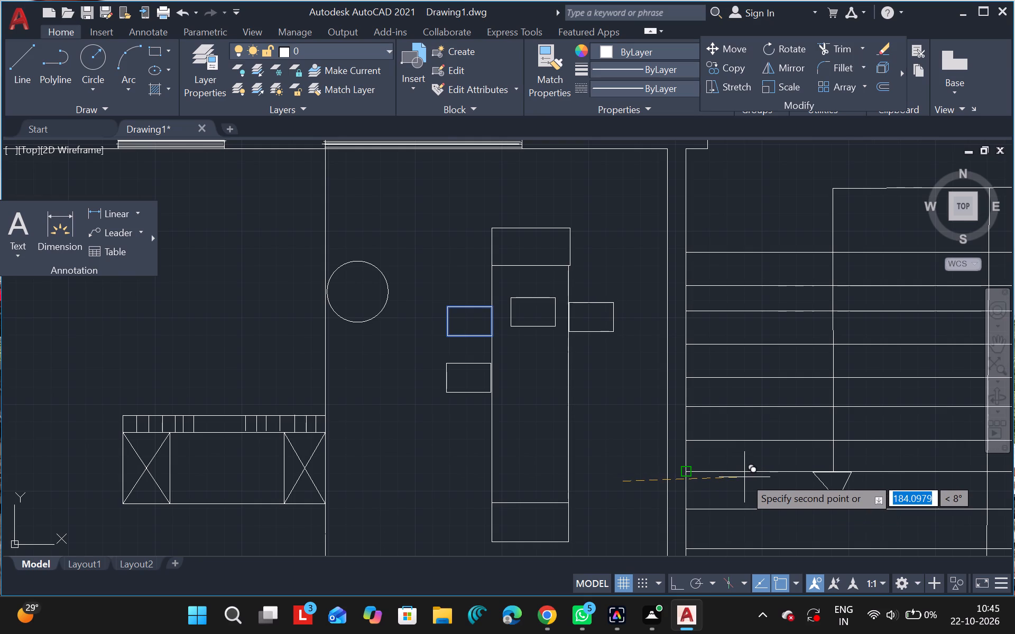
left_click(744, 474)
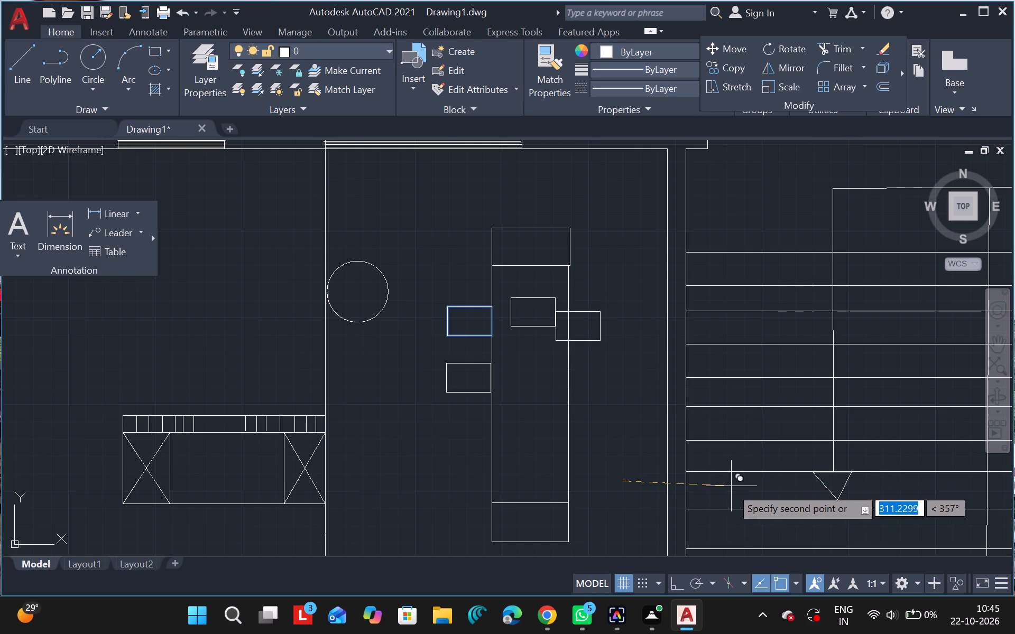
left_click(744, 534)
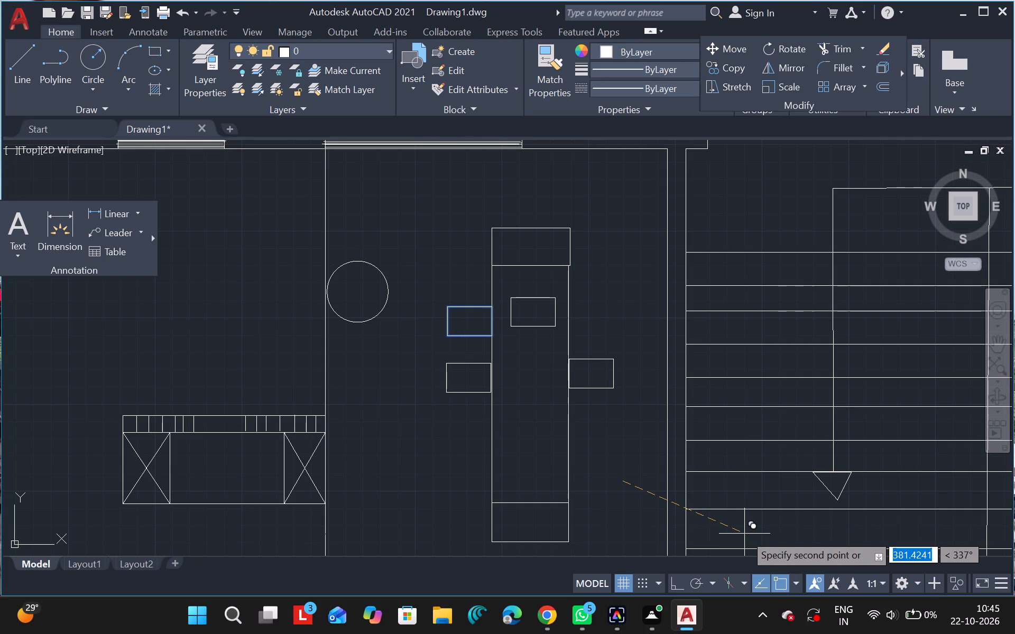
left_click(744, 471)
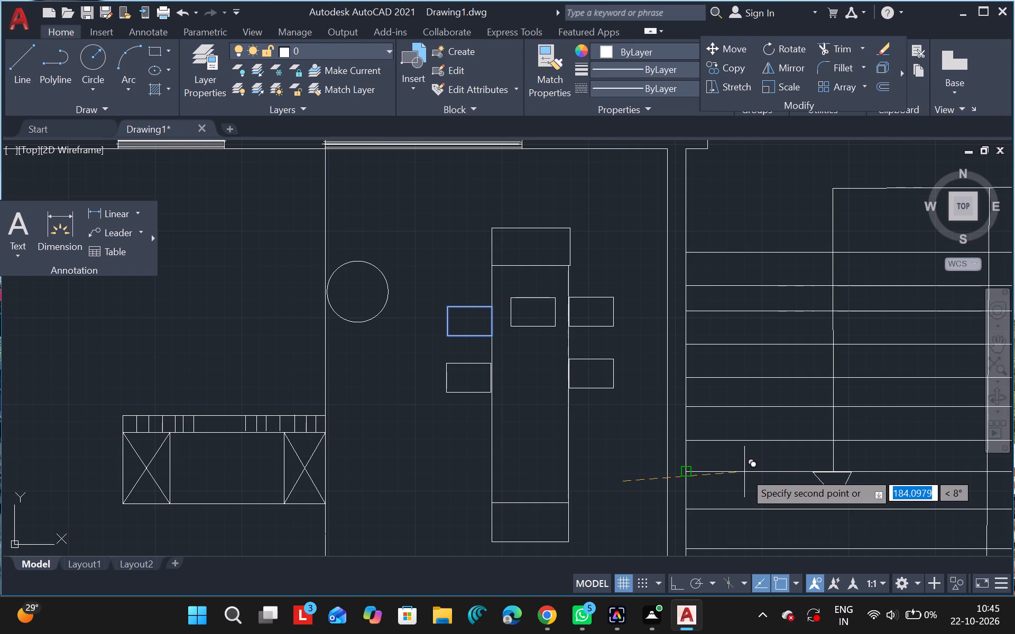
left_click(744, 472)
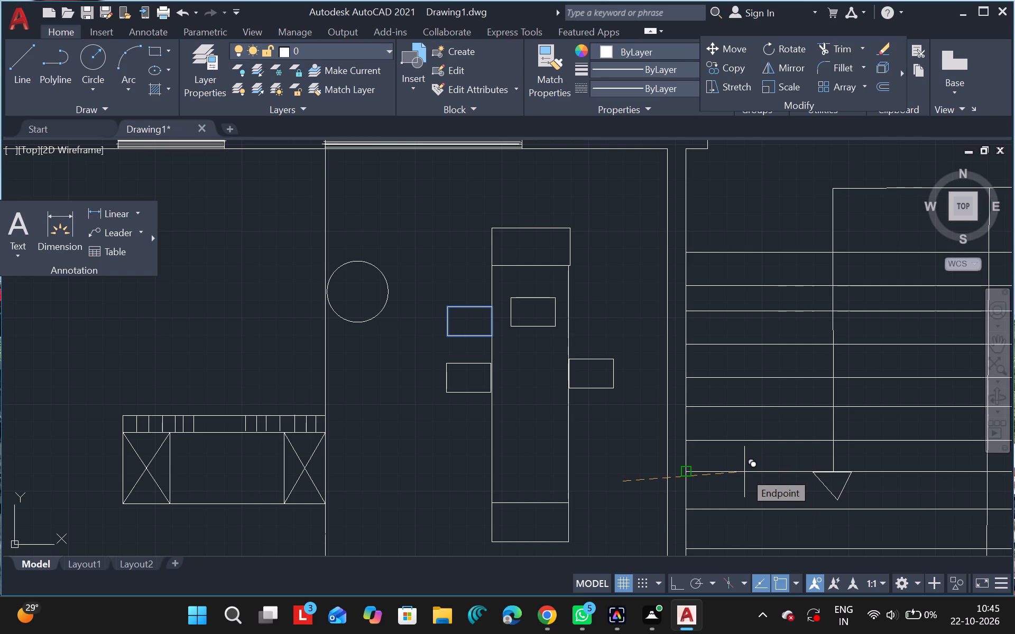
key("Escape")
Move the stray chair copies lying inside the table outline toward the table's staircase side.
left_click_drag(496, 302, 494, 362)
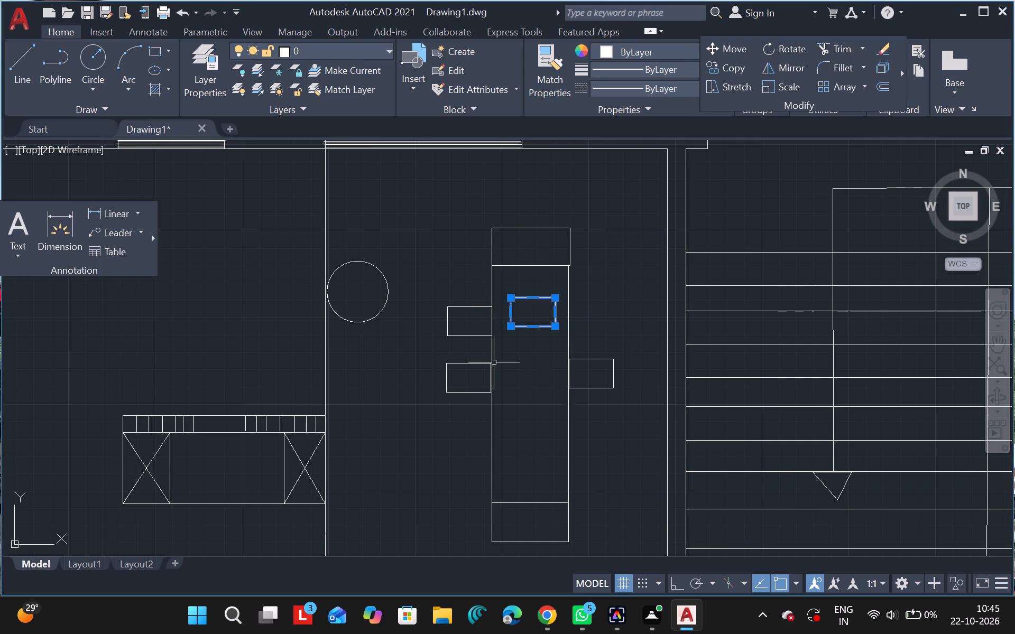
type("mo")
left_click_drag(536, 411, 616, 461)
left_click_drag(616, 461, 675, 460)
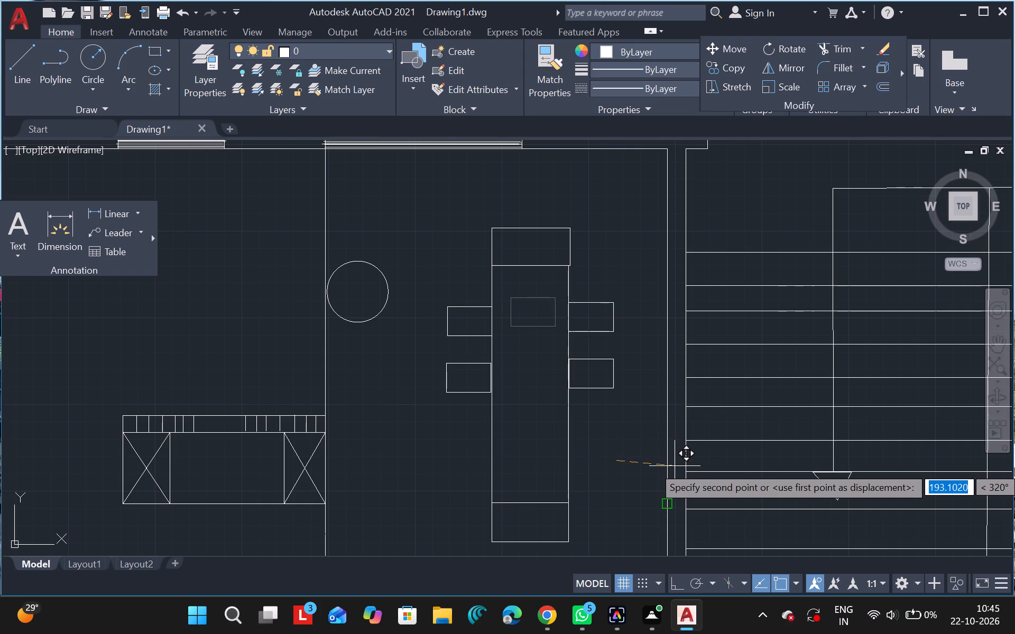
left_click(675, 466)
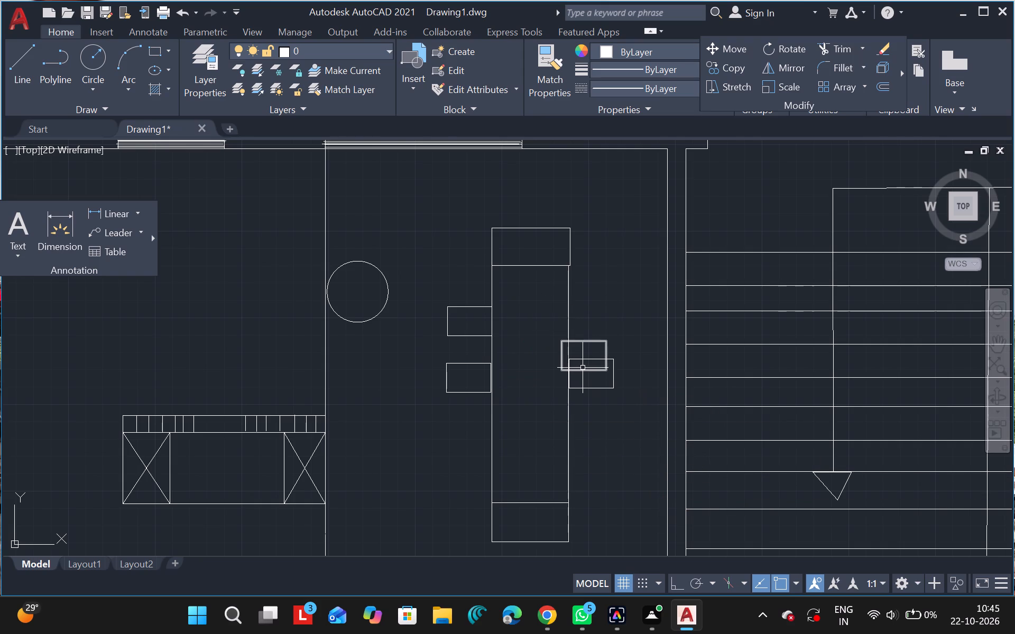
Copy the moved chair upward to the staircase side of the table, opposite the upper chair.
left_click(585, 369)
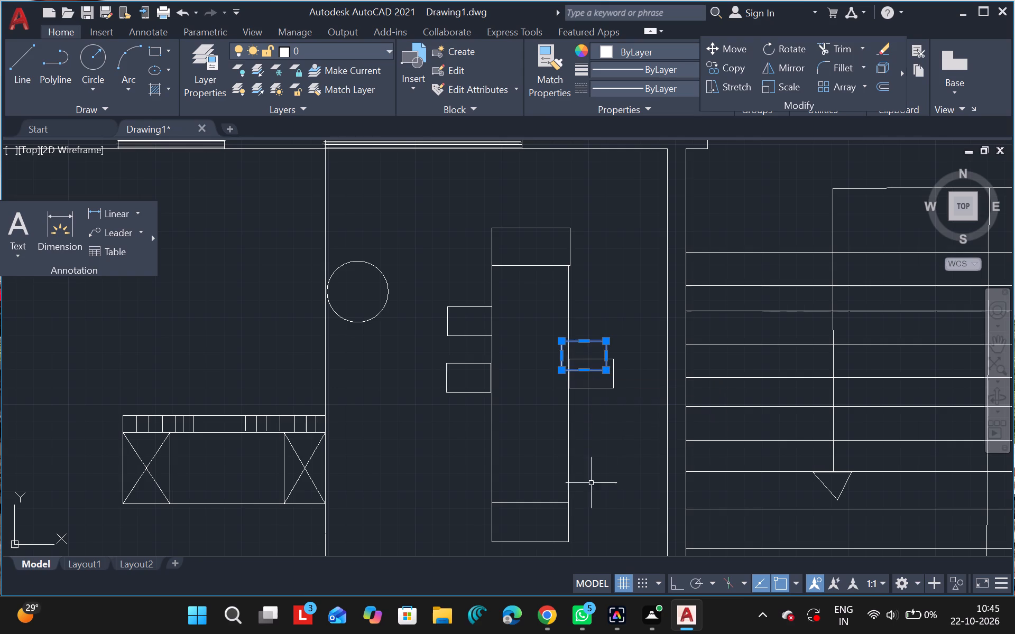
type("co")
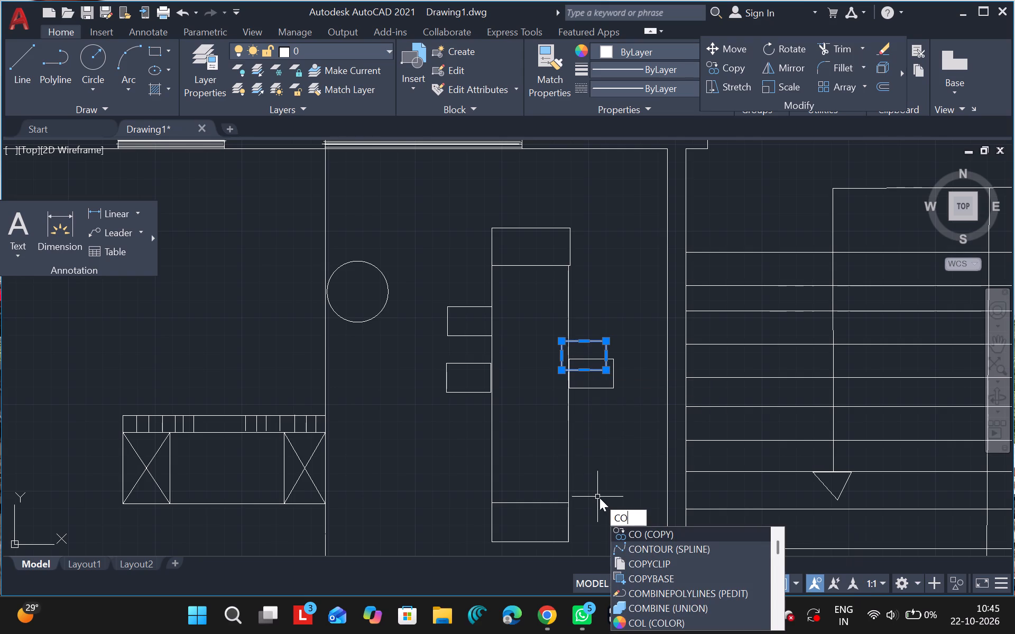
left_click(639, 539)
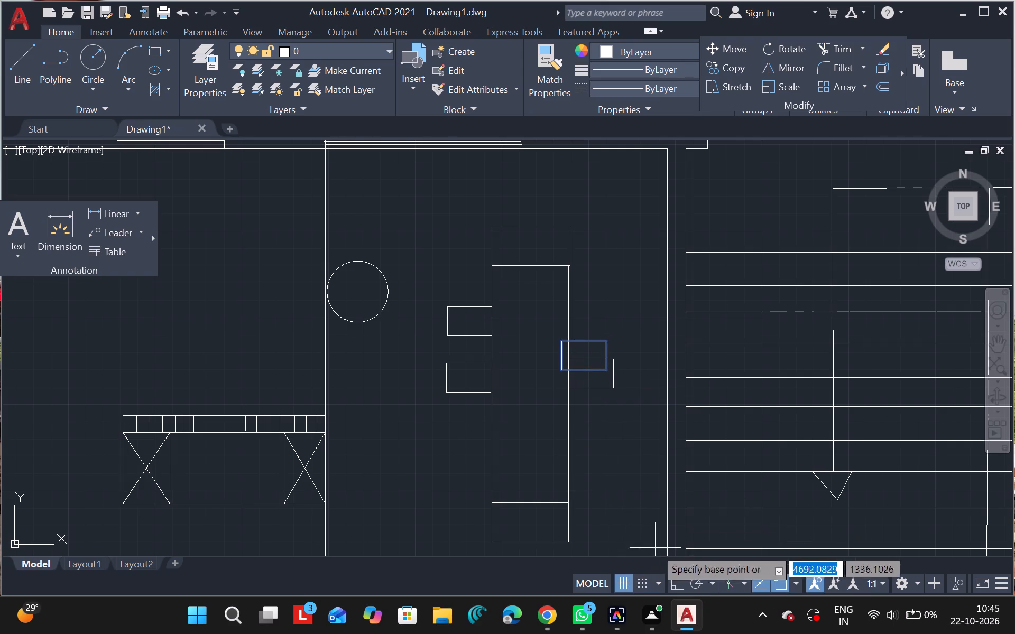
left_click_drag(637, 531, 642, 460)
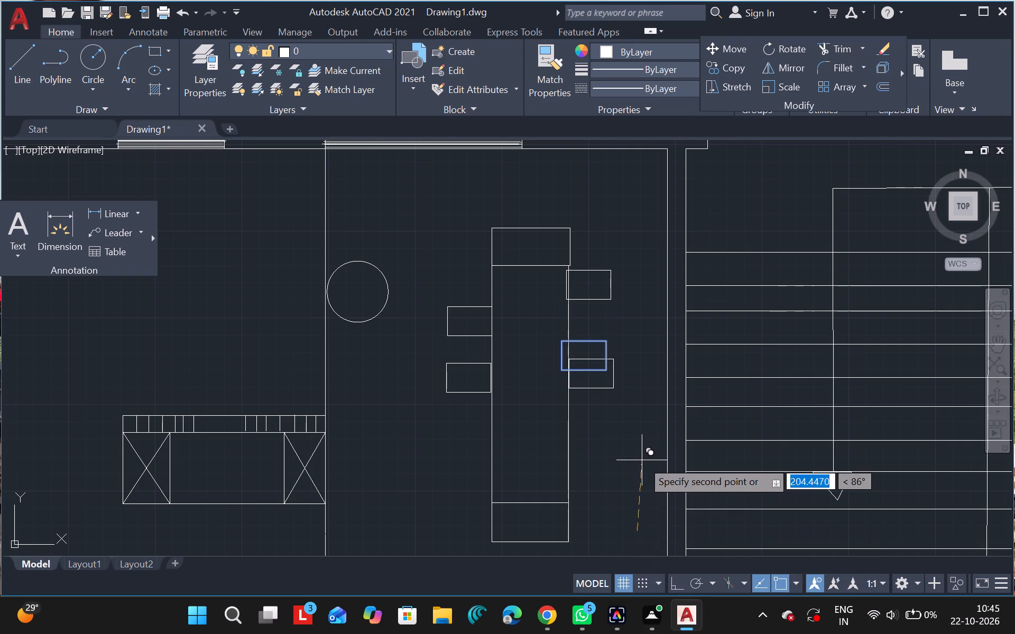
left_click_drag(642, 460, 645, 486)
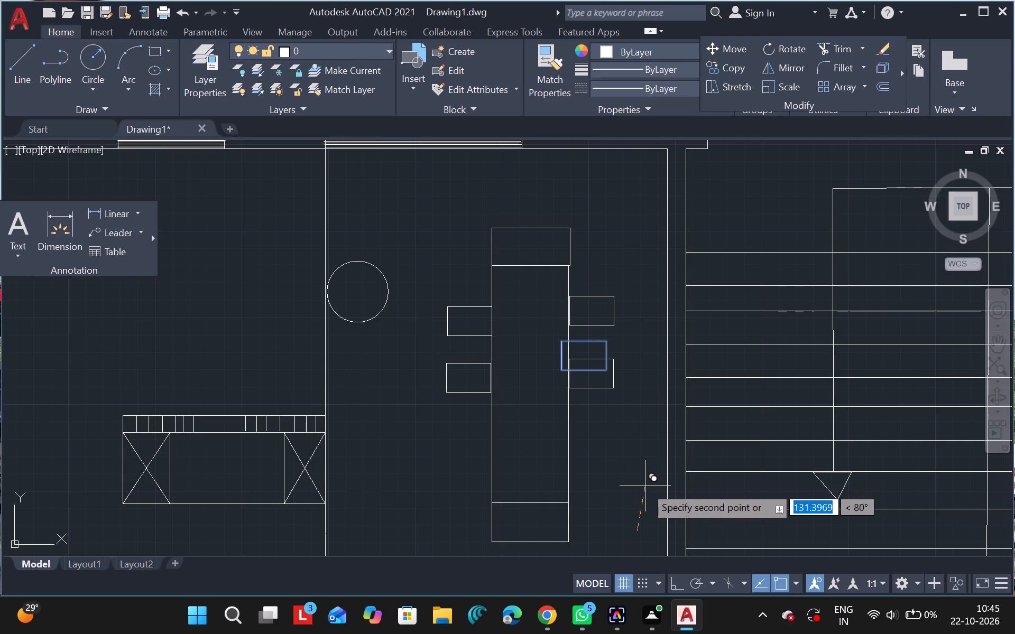
left_click_drag(645, 486, 645, 492)
left_click_drag(645, 492, 643, 601)
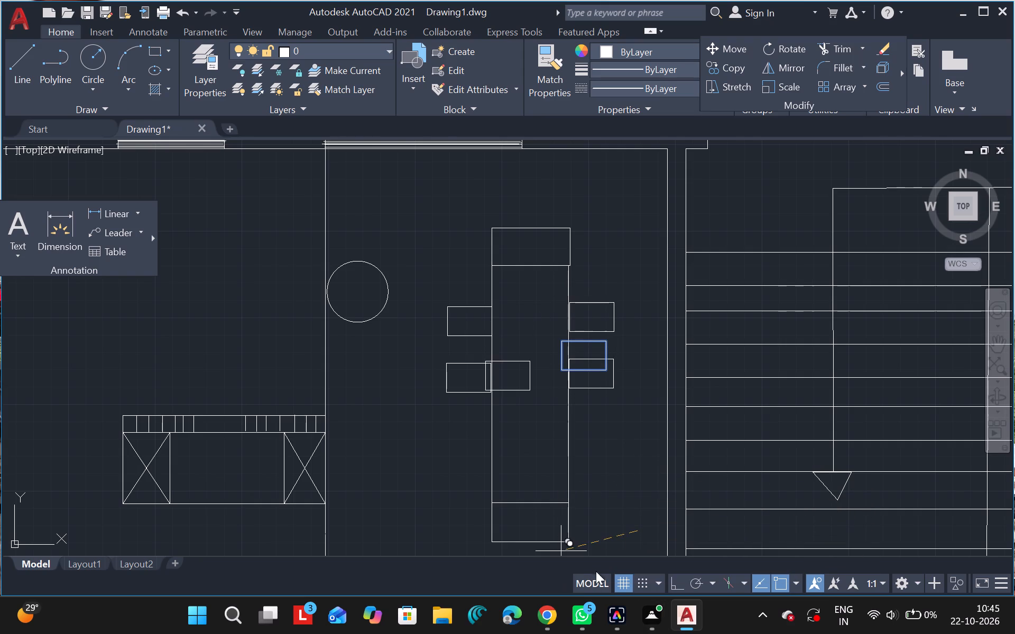
key("Escape")
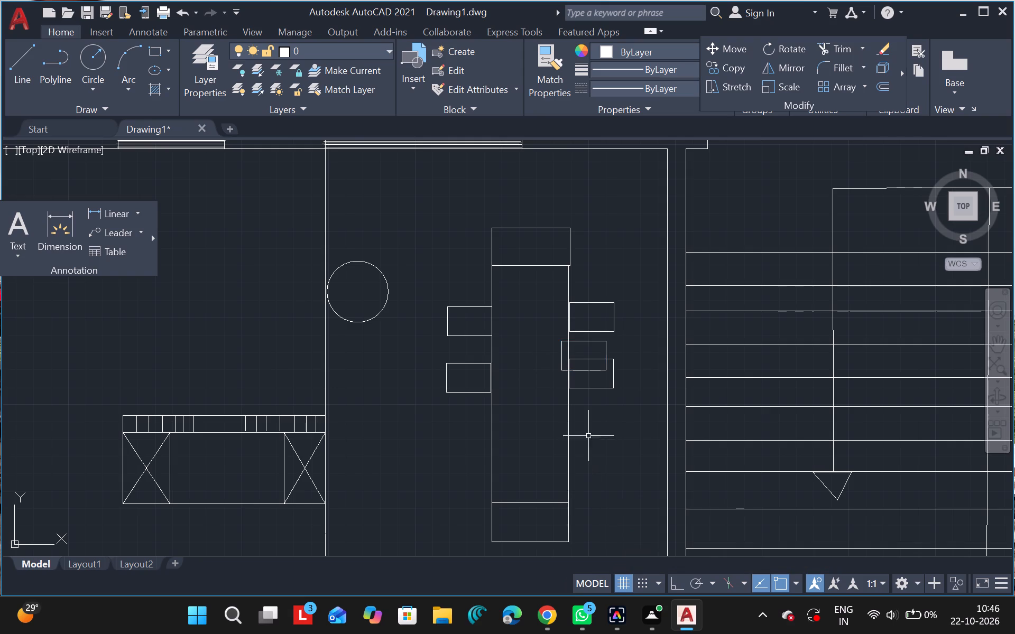
Delete the duplicate chair copies stacked between the two chairs on the table's staircase side.
left_click(583, 369)
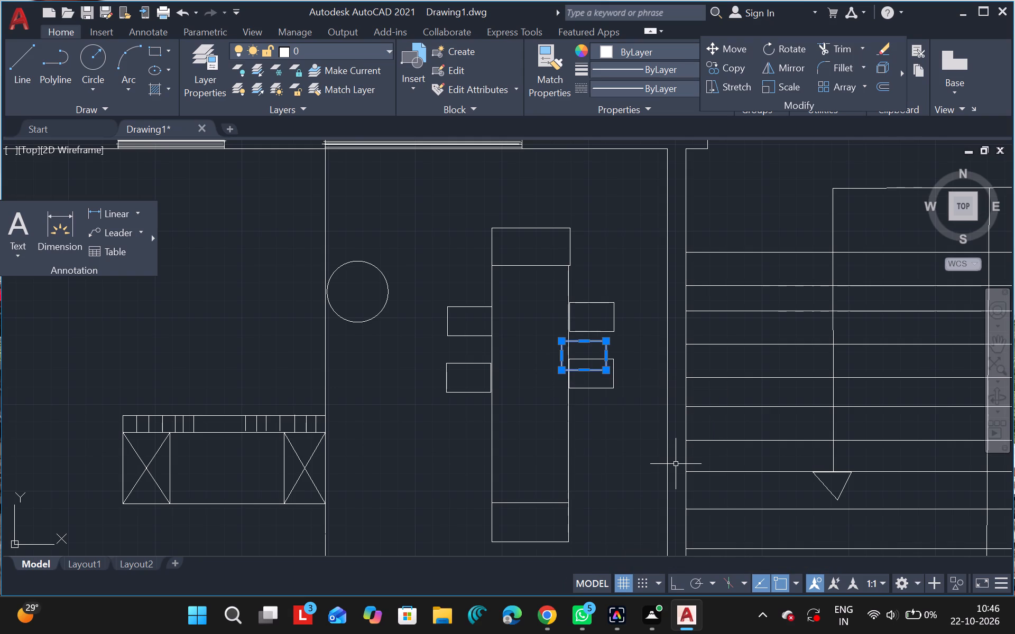
key("Delete")
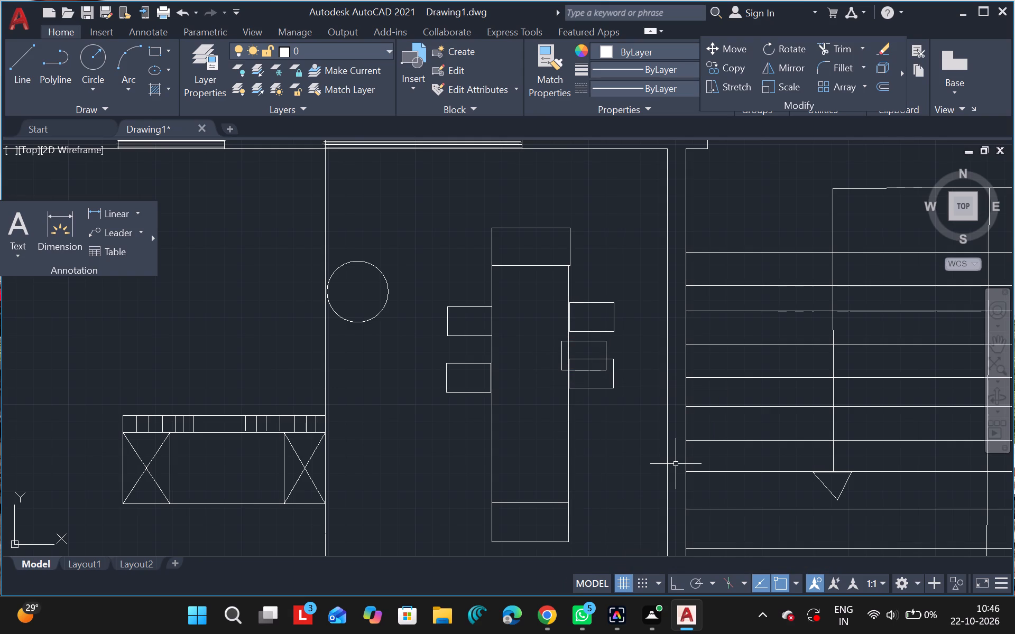
left_click(606, 352)
key("Delete")
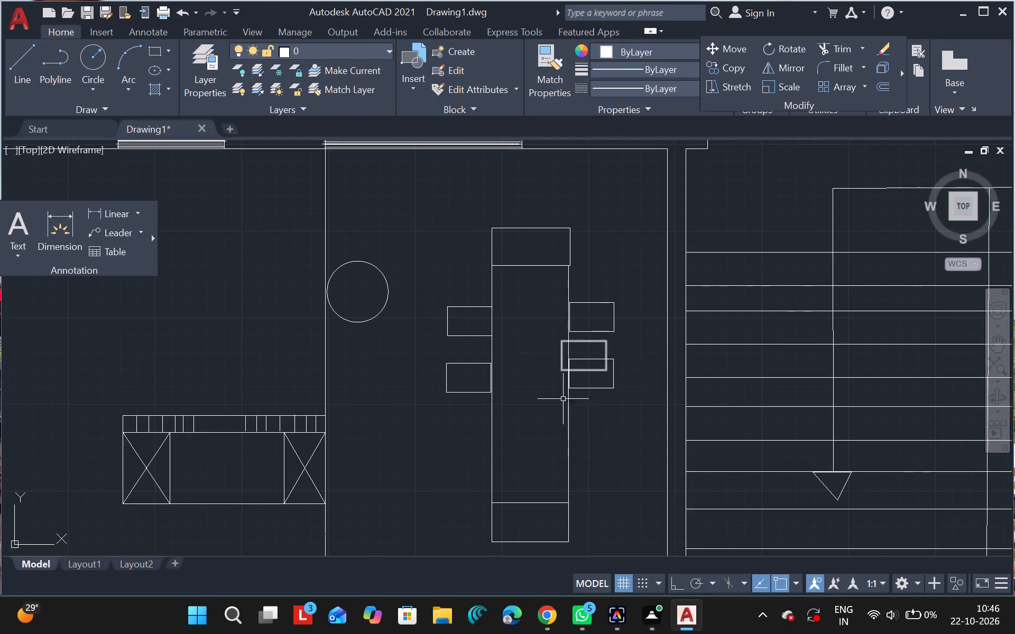
left_click(563, 365)
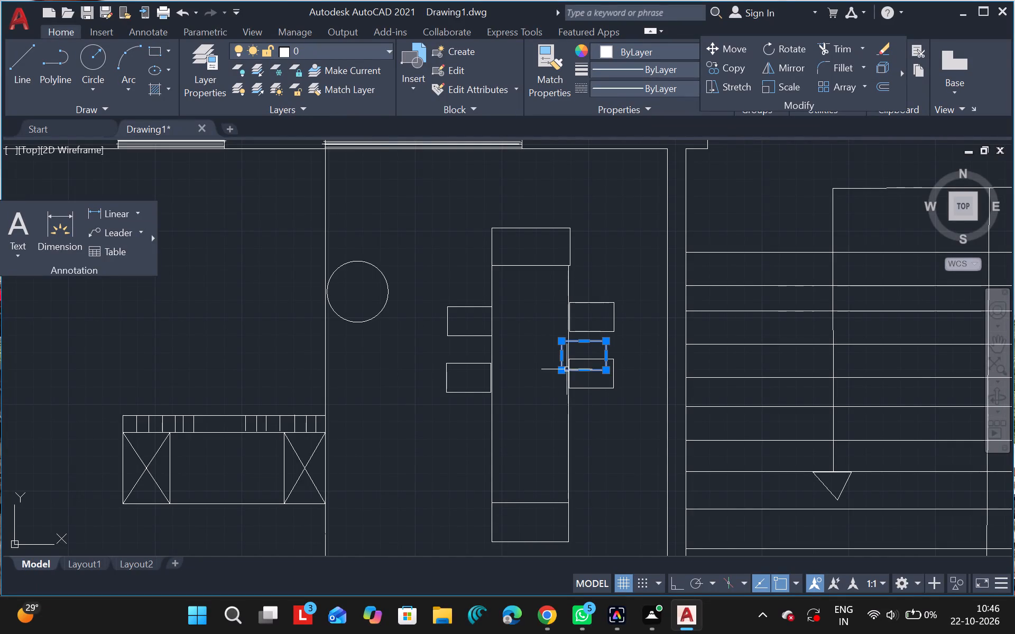
key("Delete")
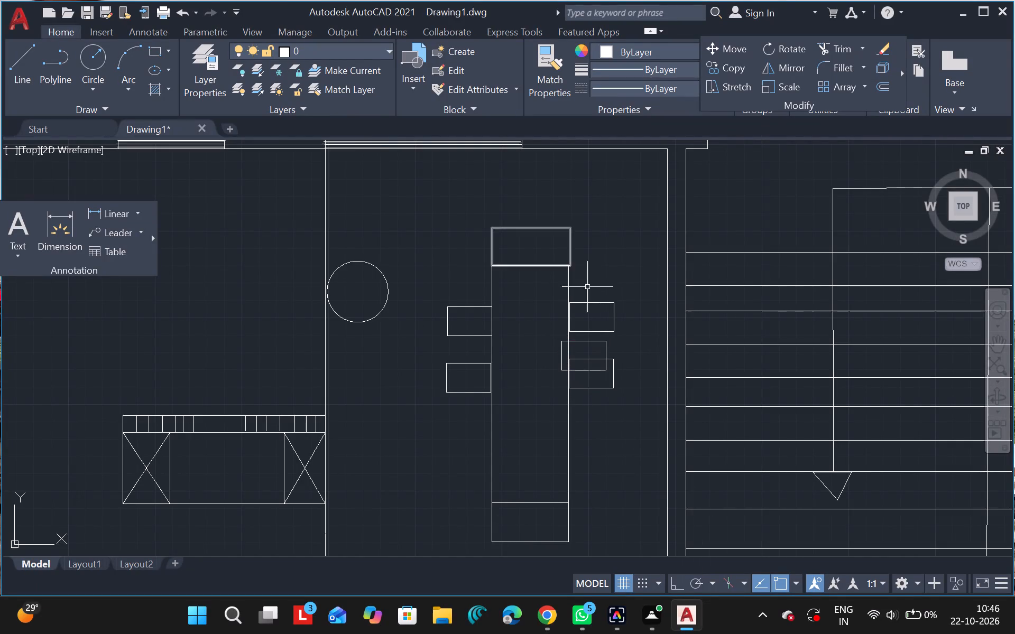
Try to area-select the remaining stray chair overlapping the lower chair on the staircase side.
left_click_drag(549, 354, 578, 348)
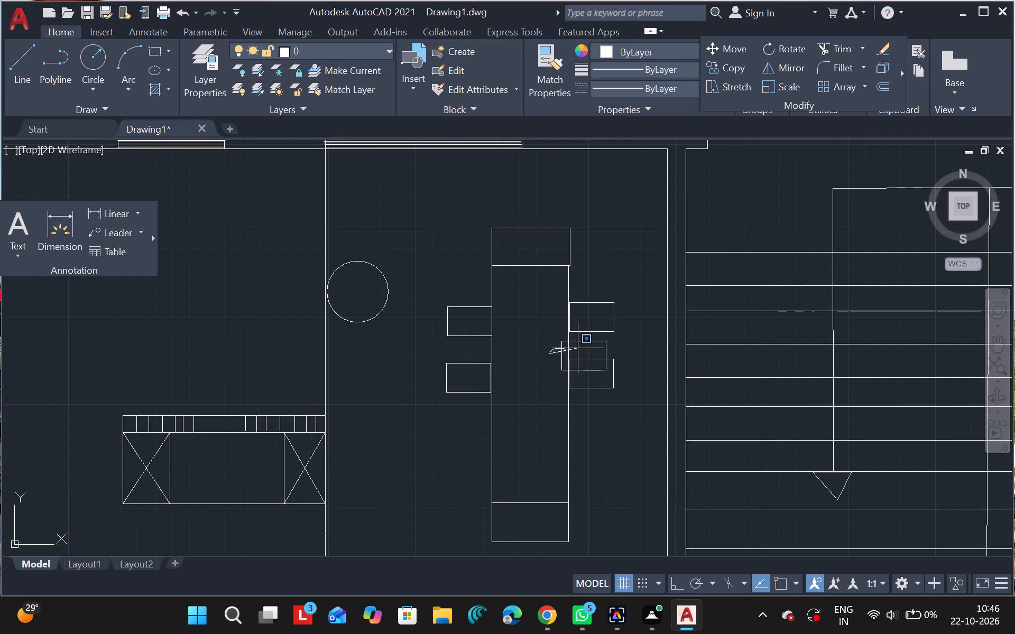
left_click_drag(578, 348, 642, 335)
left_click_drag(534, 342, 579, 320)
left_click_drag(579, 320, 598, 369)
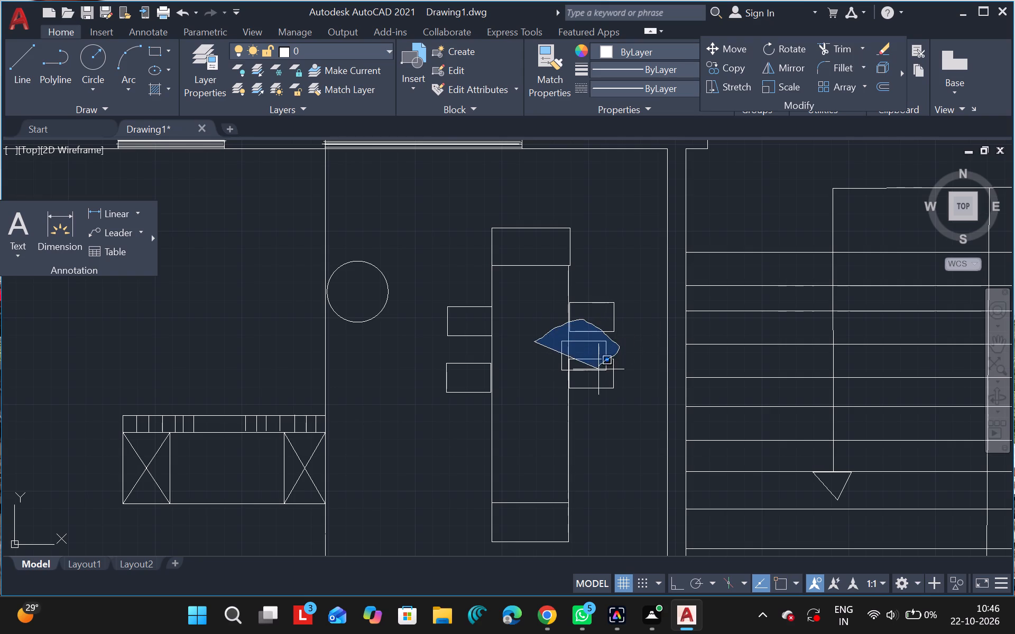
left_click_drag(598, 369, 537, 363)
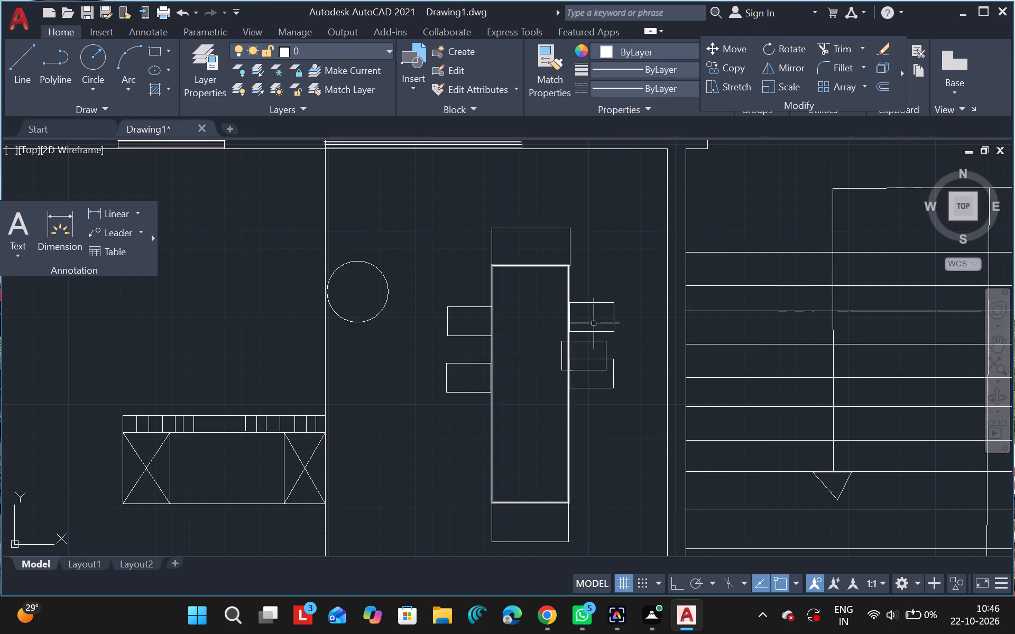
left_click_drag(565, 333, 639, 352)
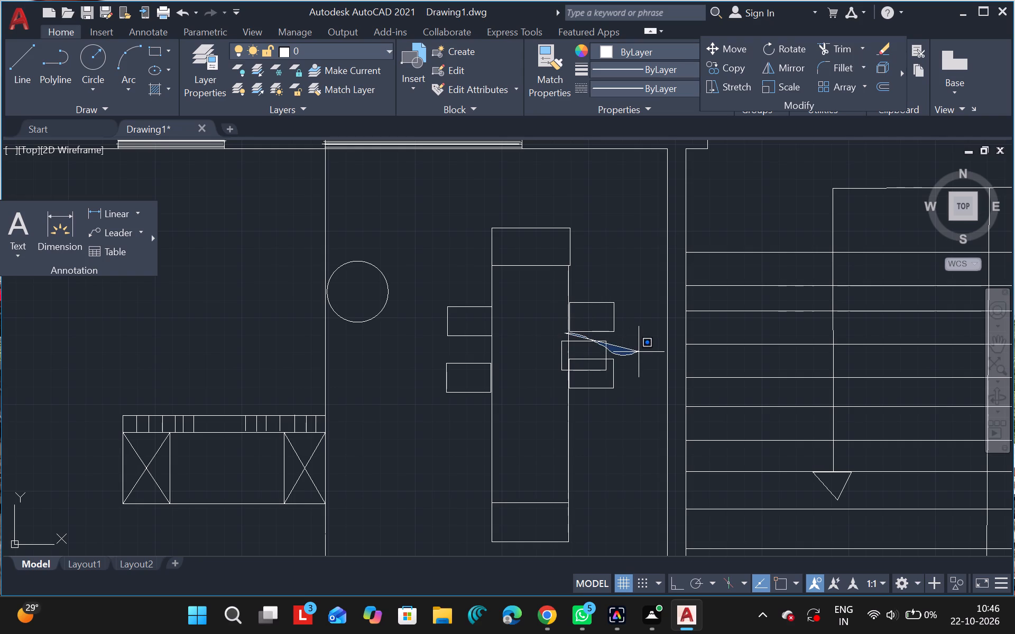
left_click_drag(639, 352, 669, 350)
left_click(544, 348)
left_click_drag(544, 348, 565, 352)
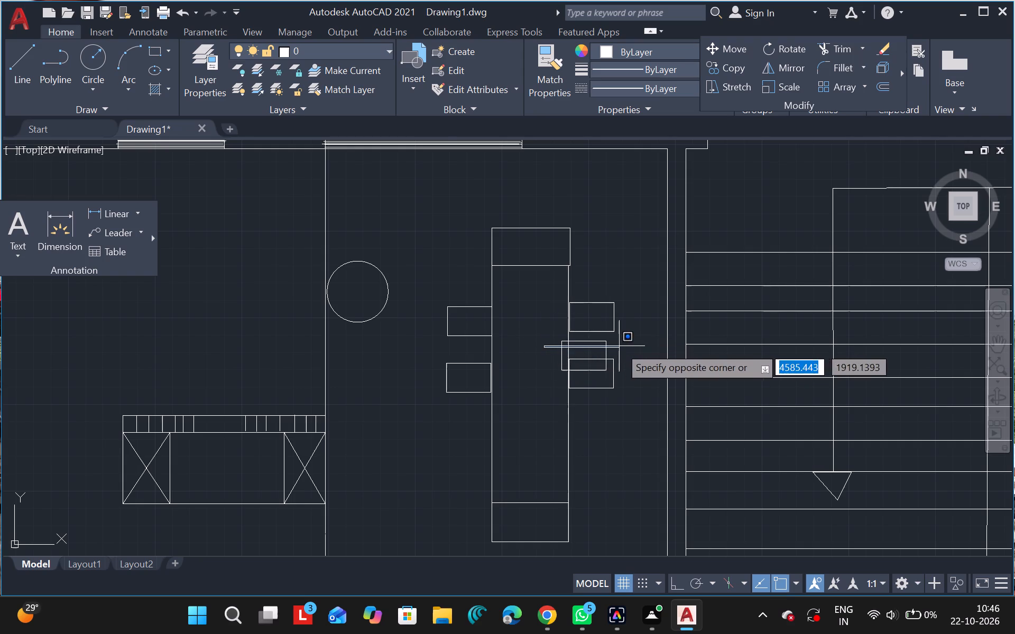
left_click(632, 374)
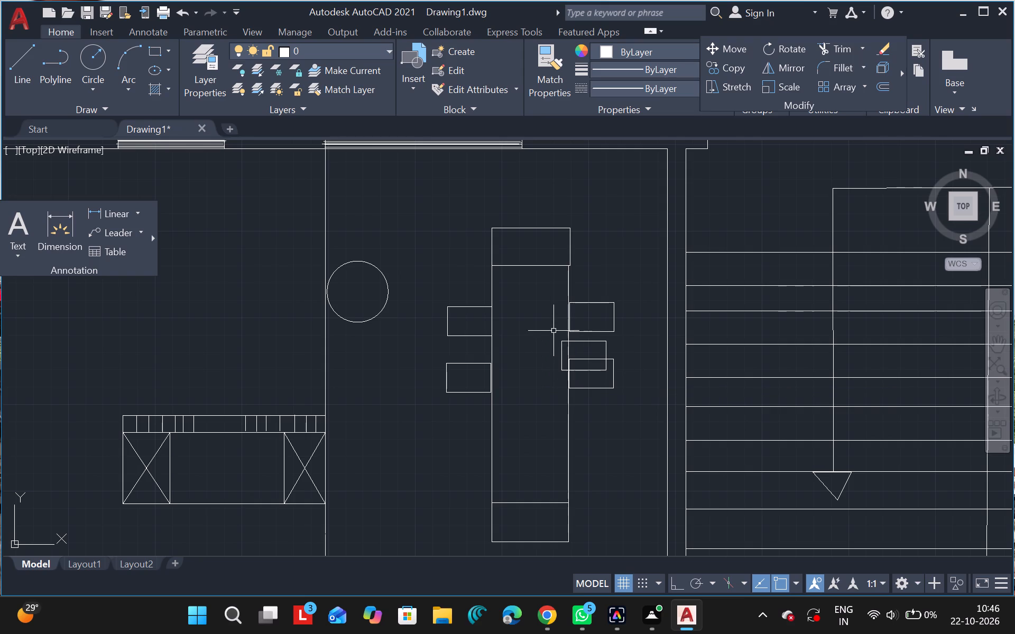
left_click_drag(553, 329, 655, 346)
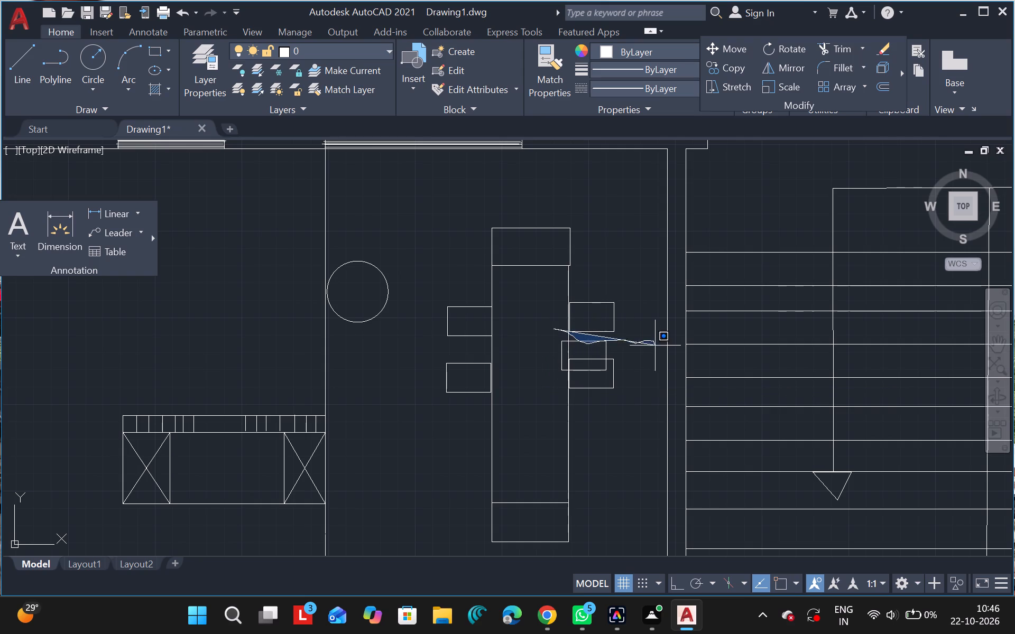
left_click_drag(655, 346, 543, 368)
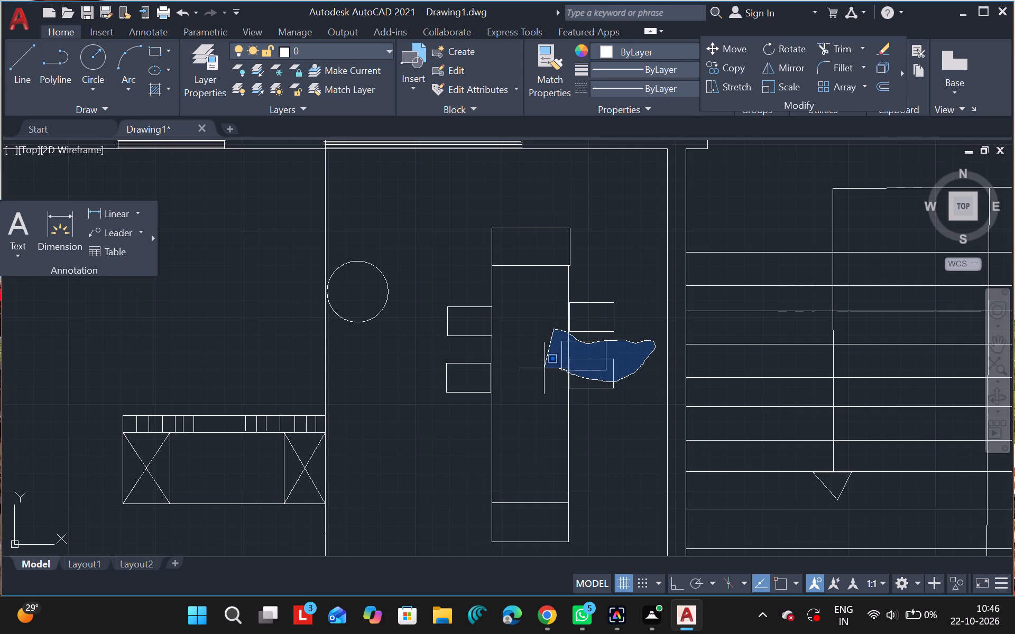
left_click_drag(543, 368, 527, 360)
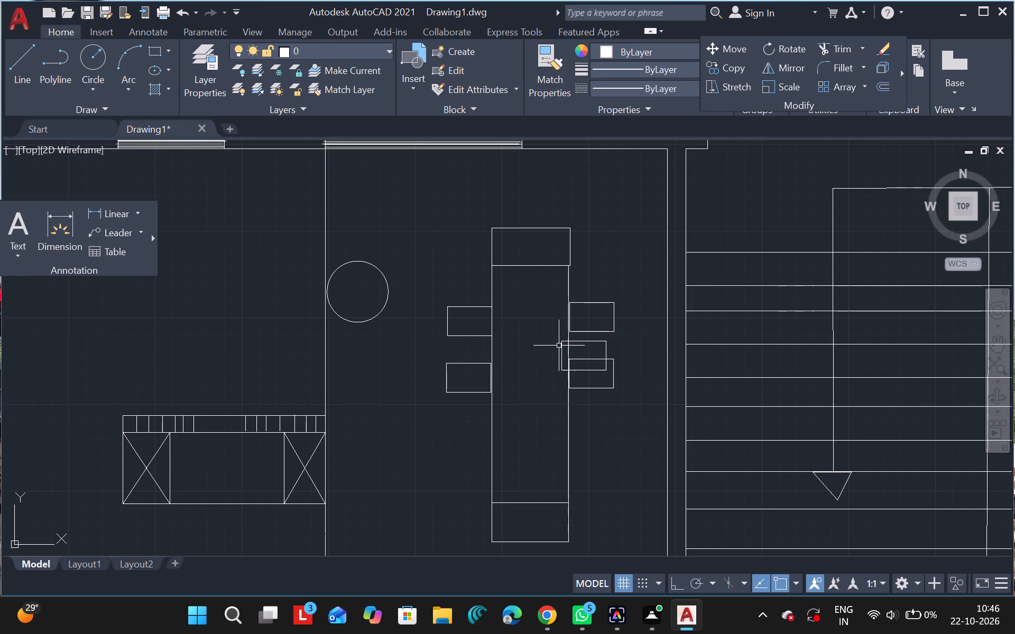
Delete the remaining stray chair overlapping the lower chair on the table's staircase side.
left_click(560, 351)
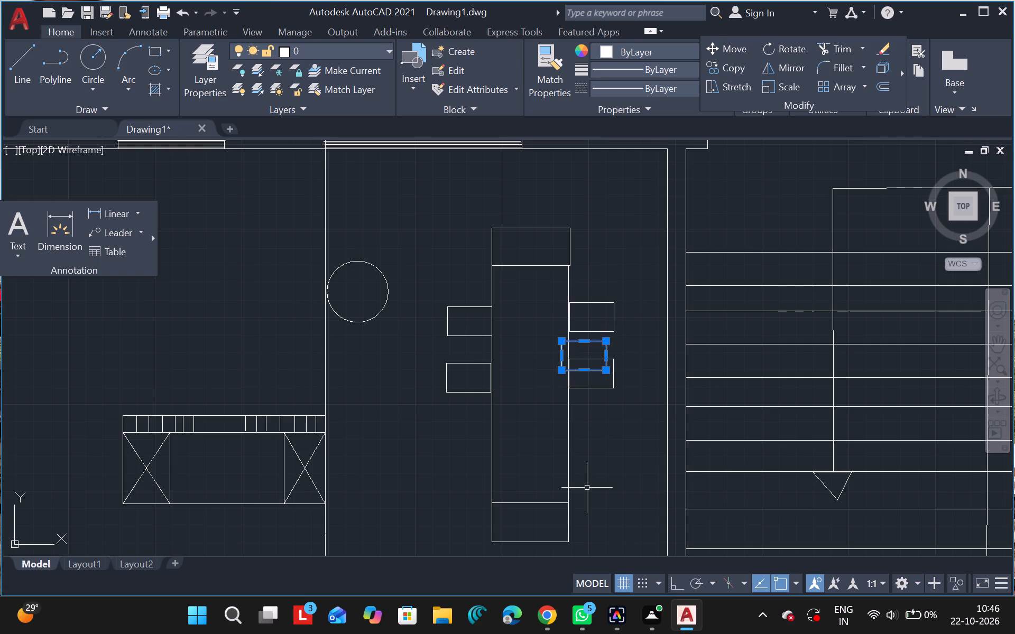
key("Delete")
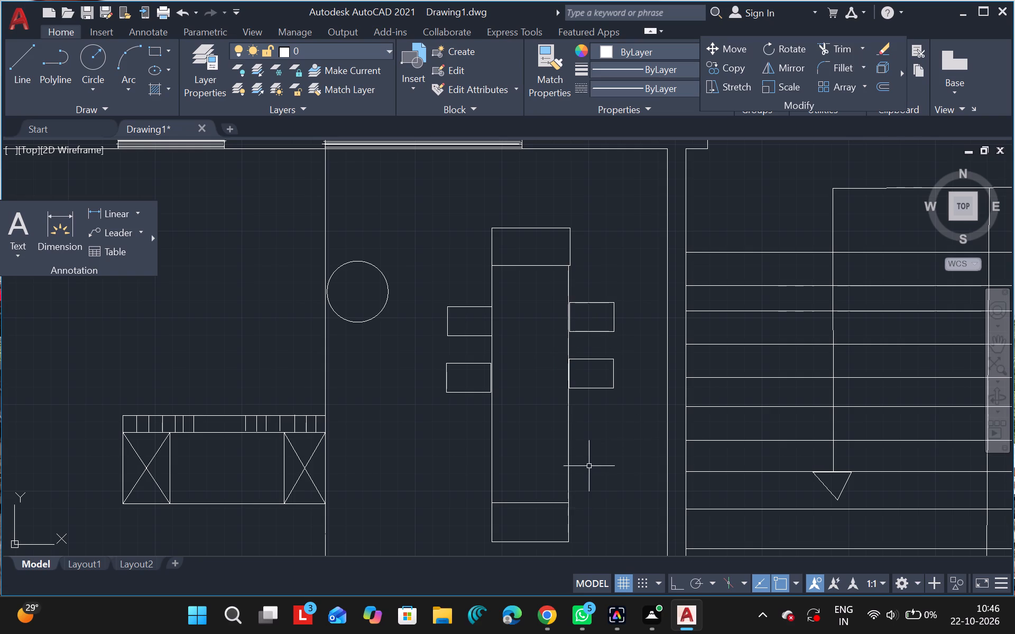
Copy the lower kitchen-side chair to a third position straight below it and across to the staircase side of the table.
left_click(462, 395)
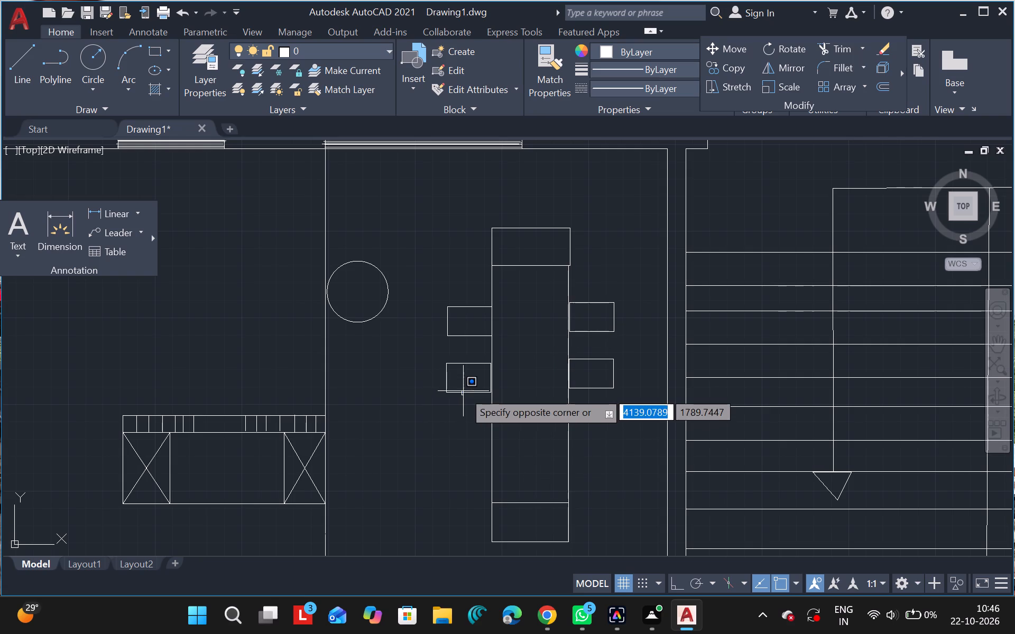
left_click(463, 391)
left_click(465, 391)
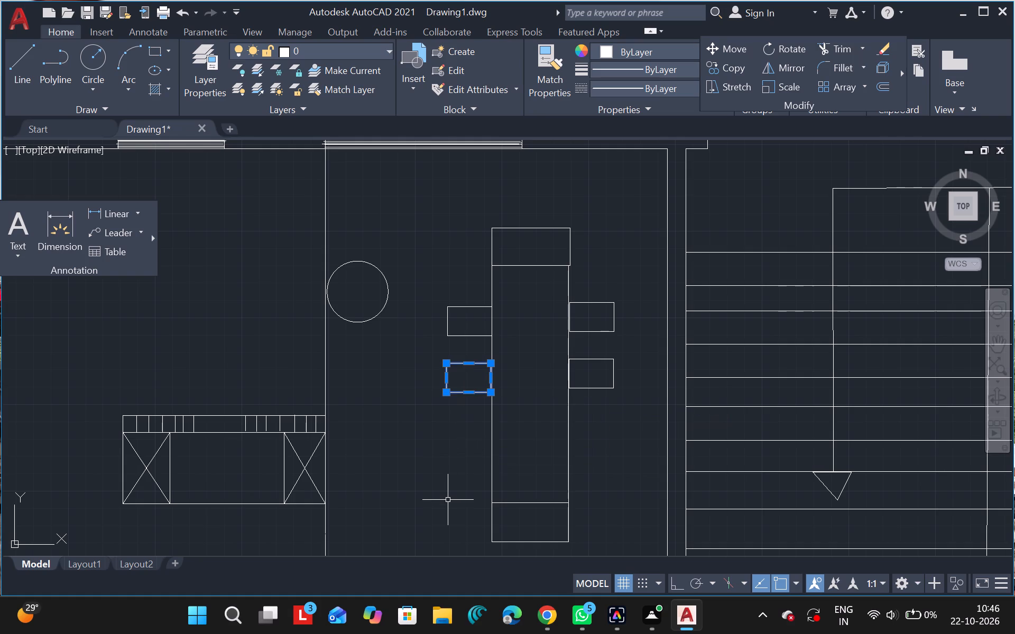
type("co")
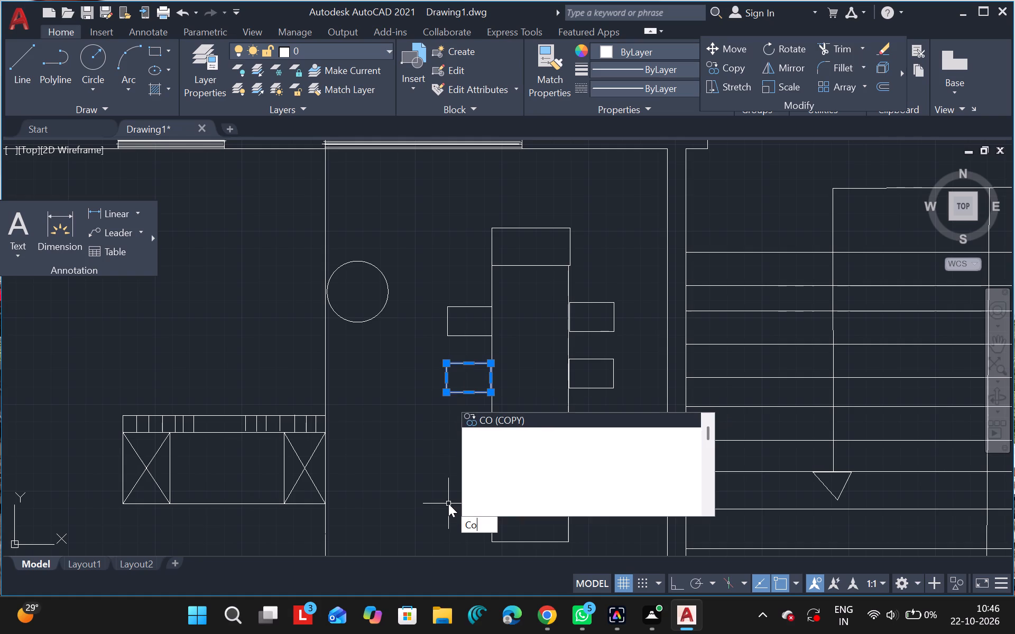
left_click(511, 414)
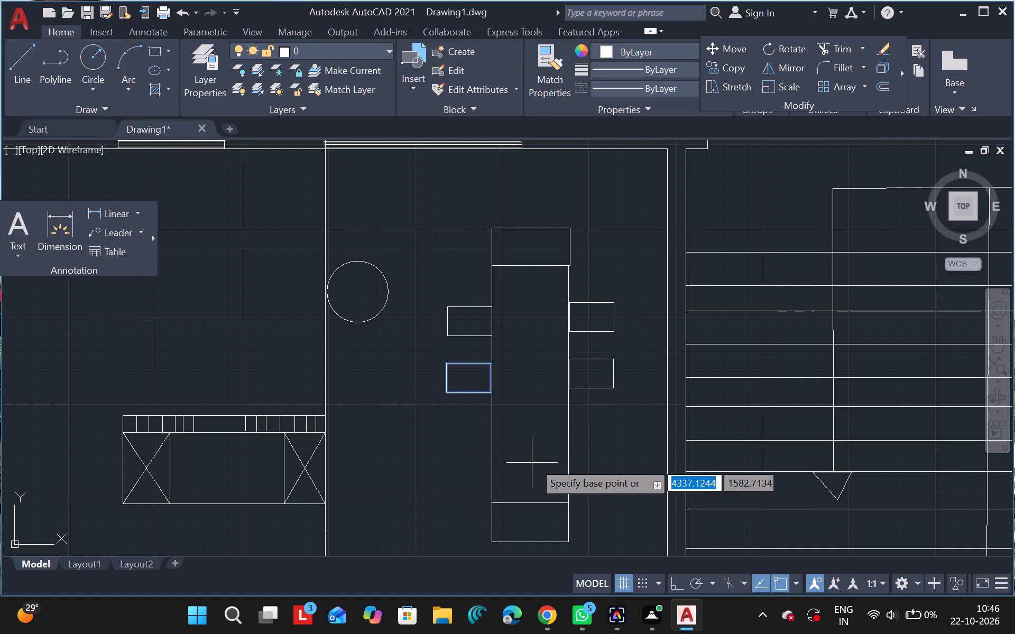
left_click_drag(536, 460, 537, 522)
left_click_drag(537, 522, 651, 523)
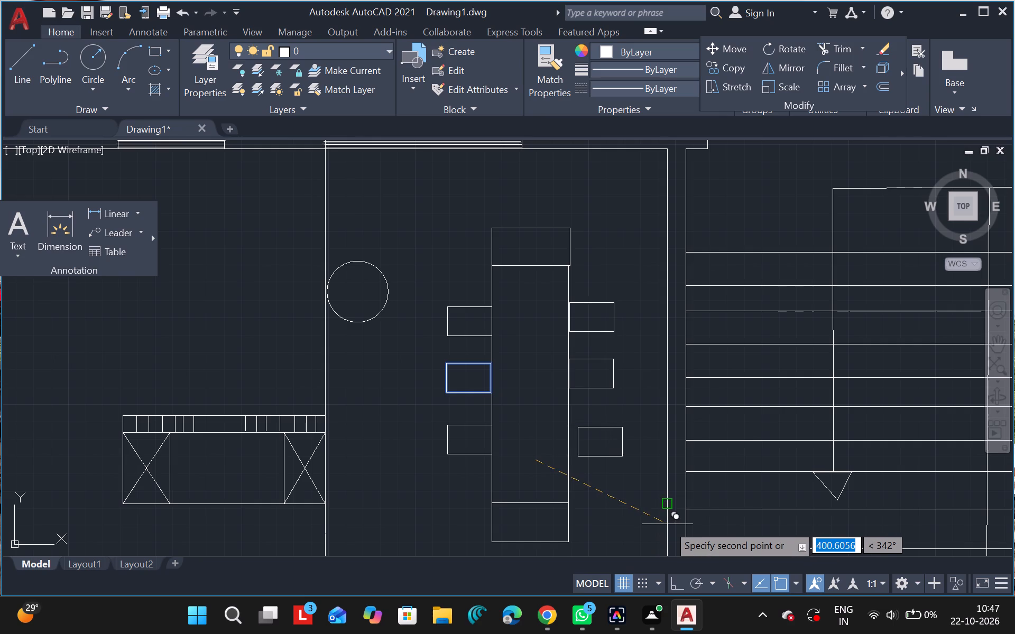
left_click(659, 524)
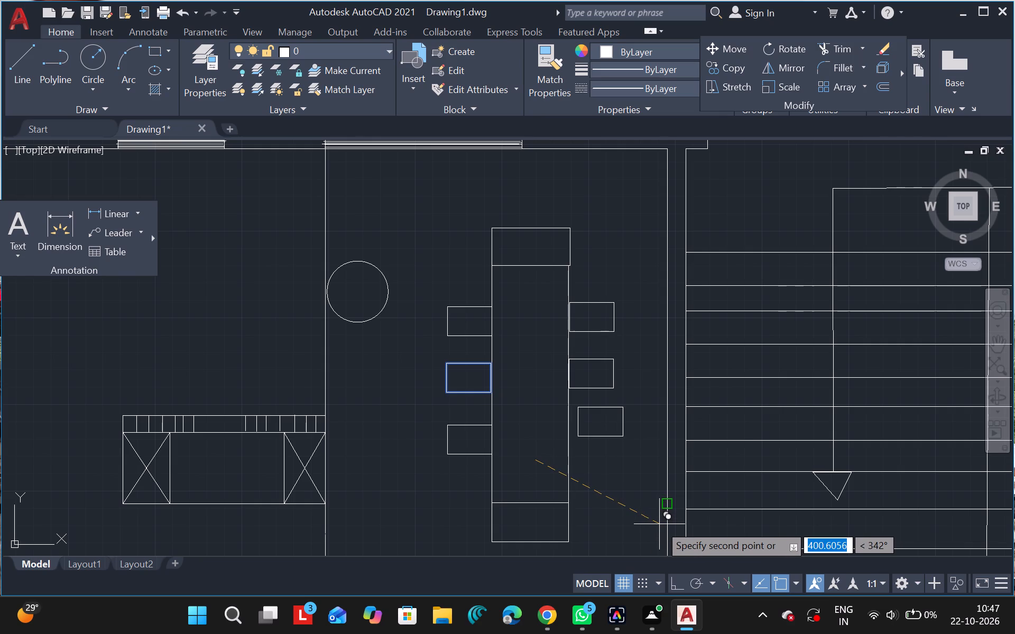
left_click(658, 536)
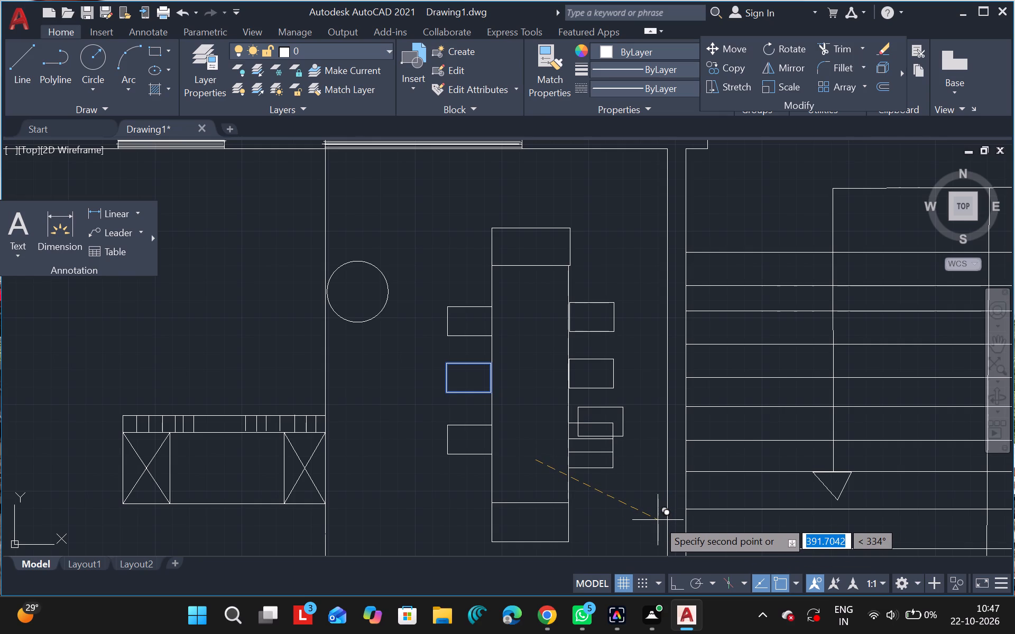
left_click(658, 520)
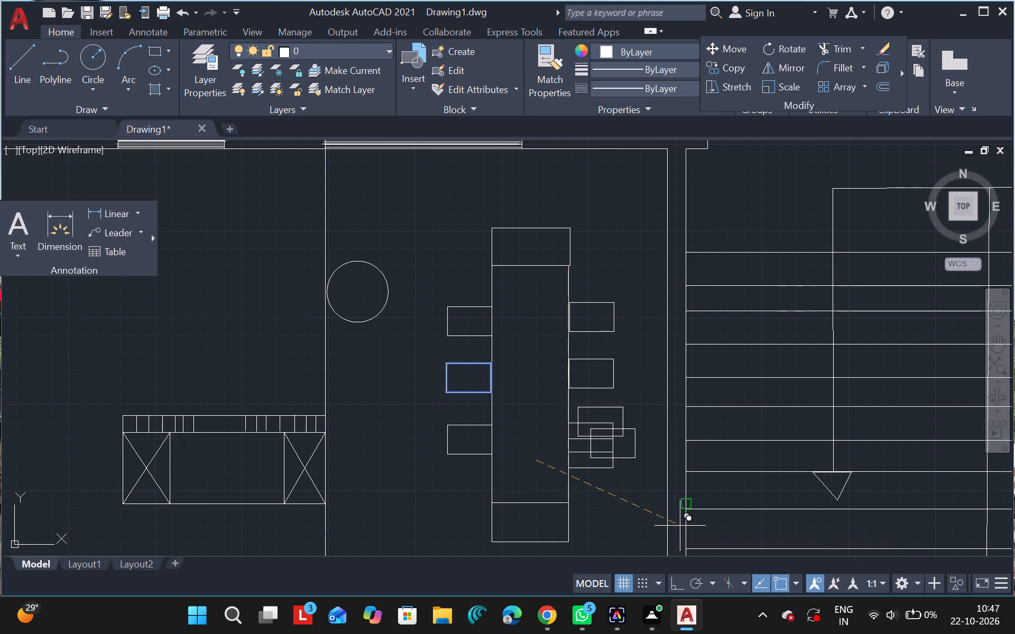
key("Escape")
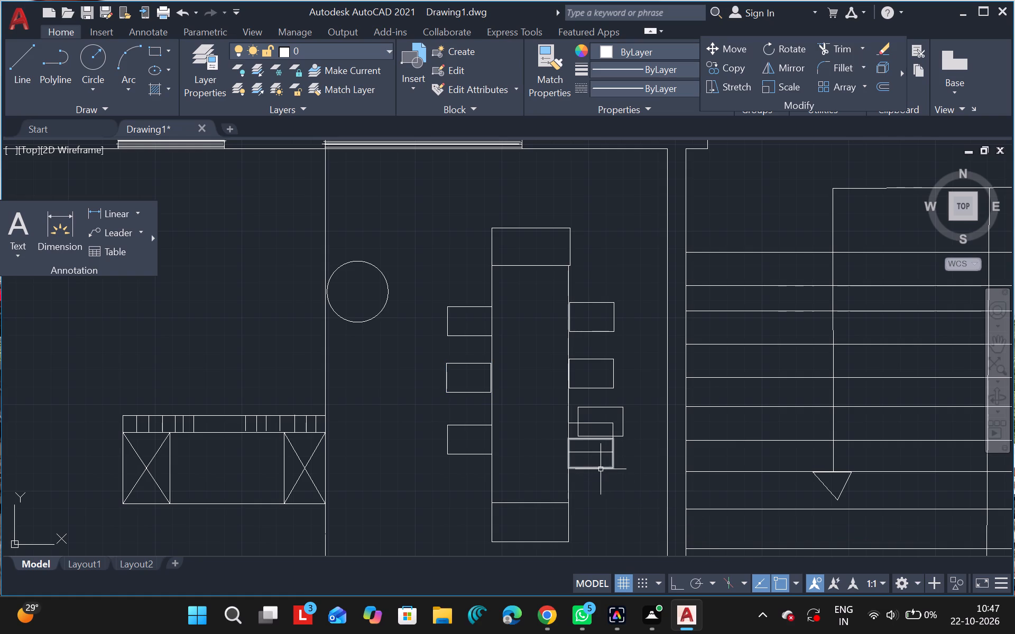
Delete the surplus chair copies on the staircase side, keeping the one aligned opposite the third kitchen-side chair.
left_click_drag(601, 469, 616, 407)
left_click(616, 407)
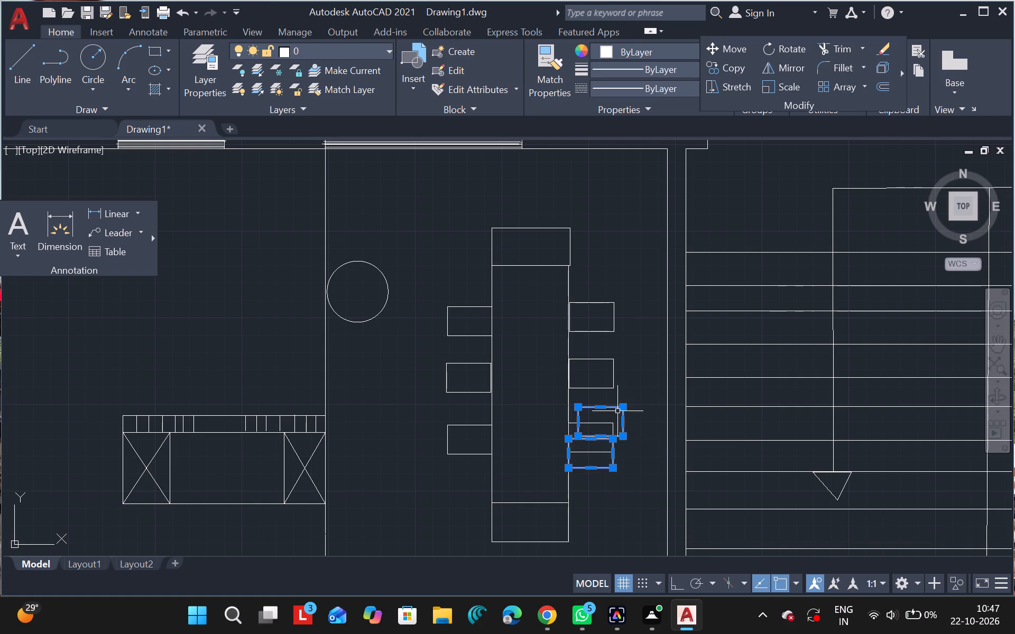
key("Delete")
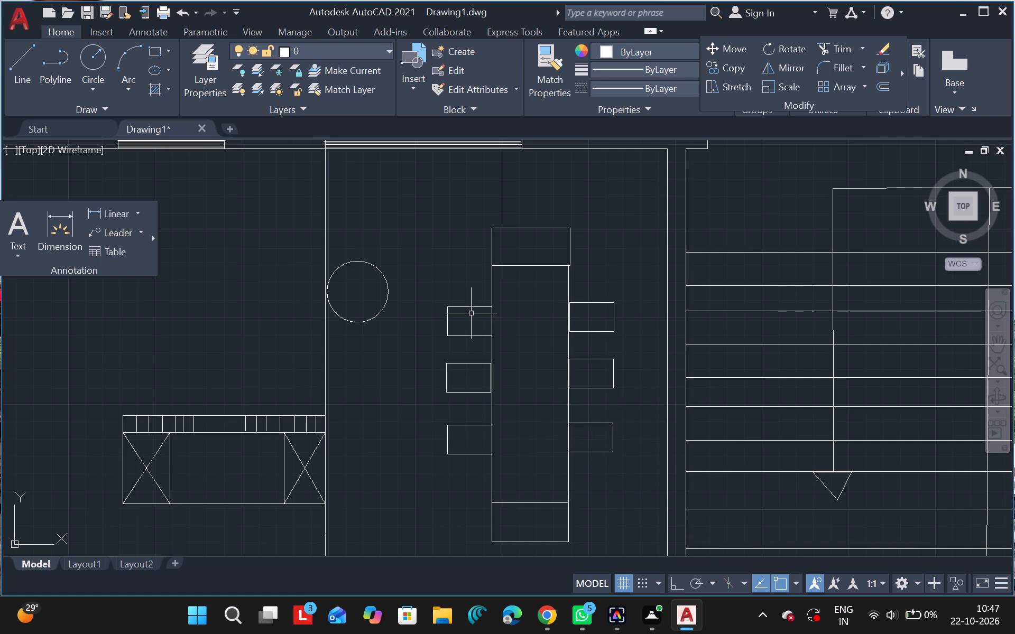
Draw a horizontal line about 333 units long across the dining table's upper end block, from its kitchen-side edge past the staircase-side edge.
scroll(529, 325, "down", 4, "ctrl")
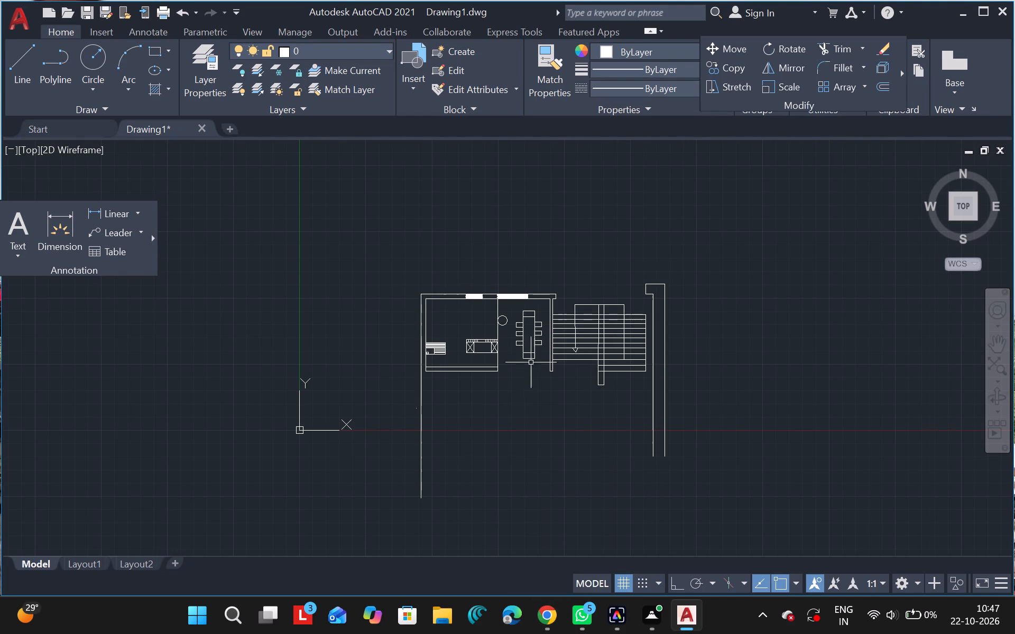
scroll(534, 320, "up", 4, "ctrl")
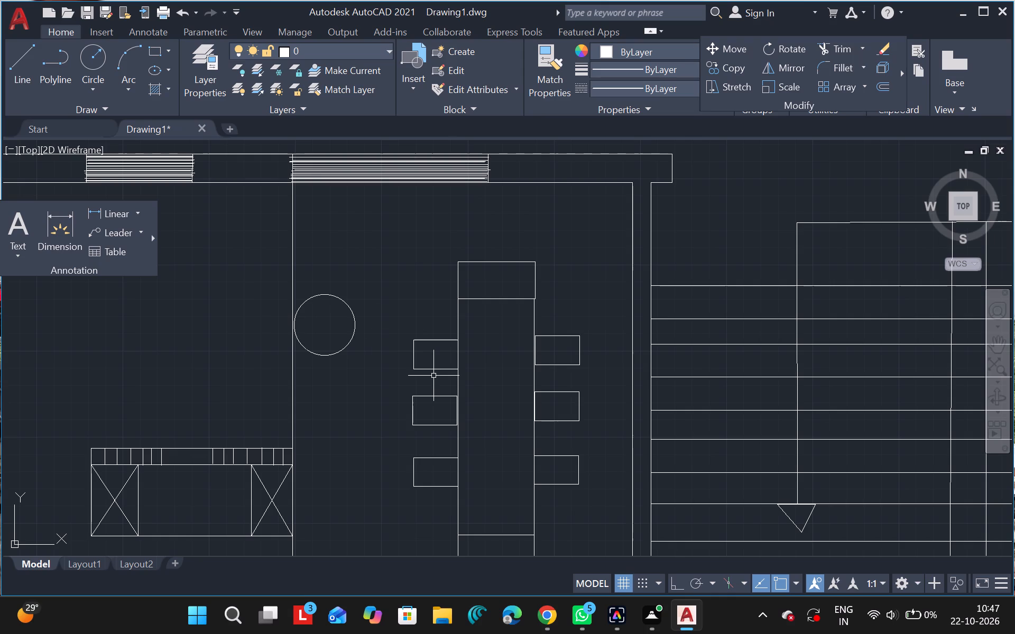
left_click(30, 55)
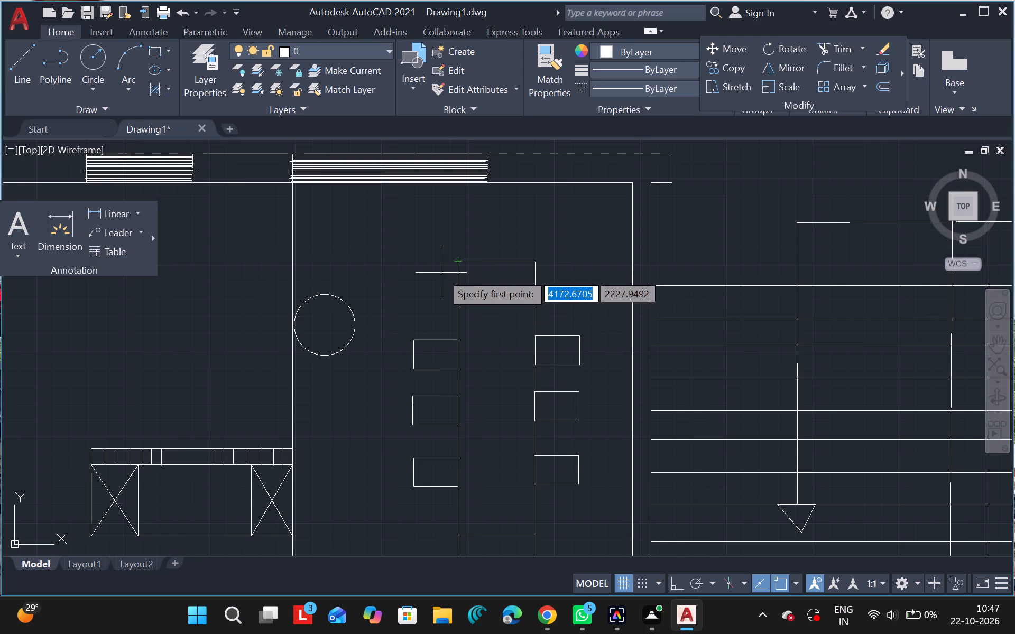
left_click_drag(450, 273, 464, 273)
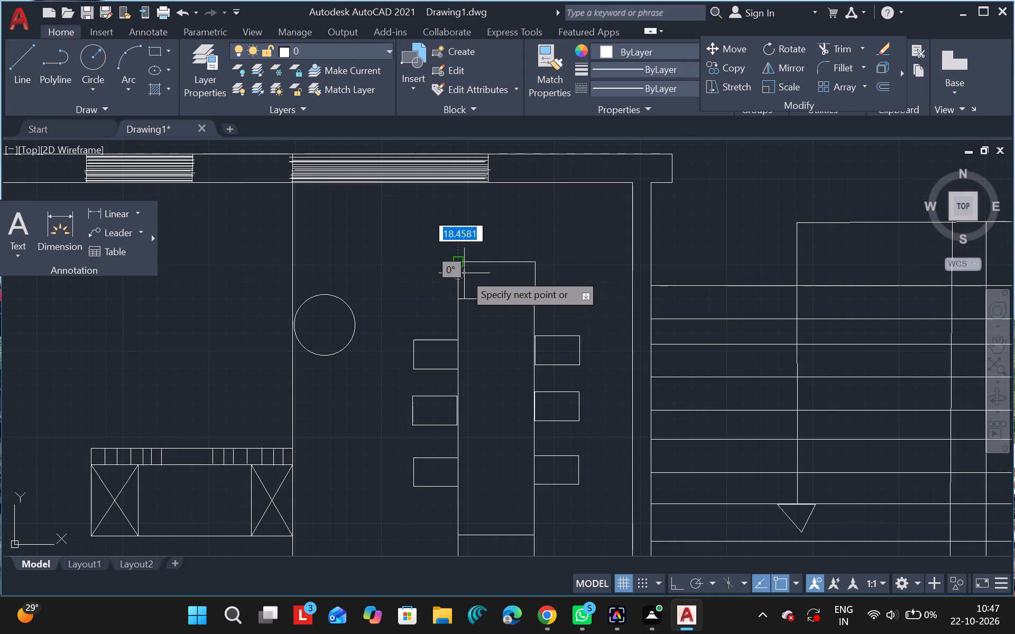
left_click_drag(464, 273, 536, 273)
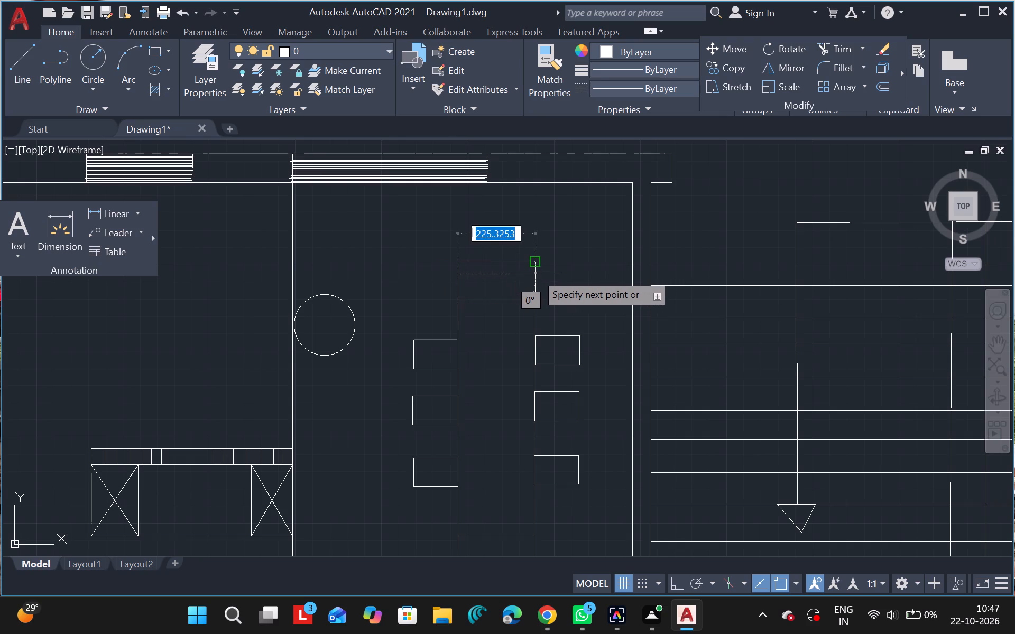
left_click(536, 273)
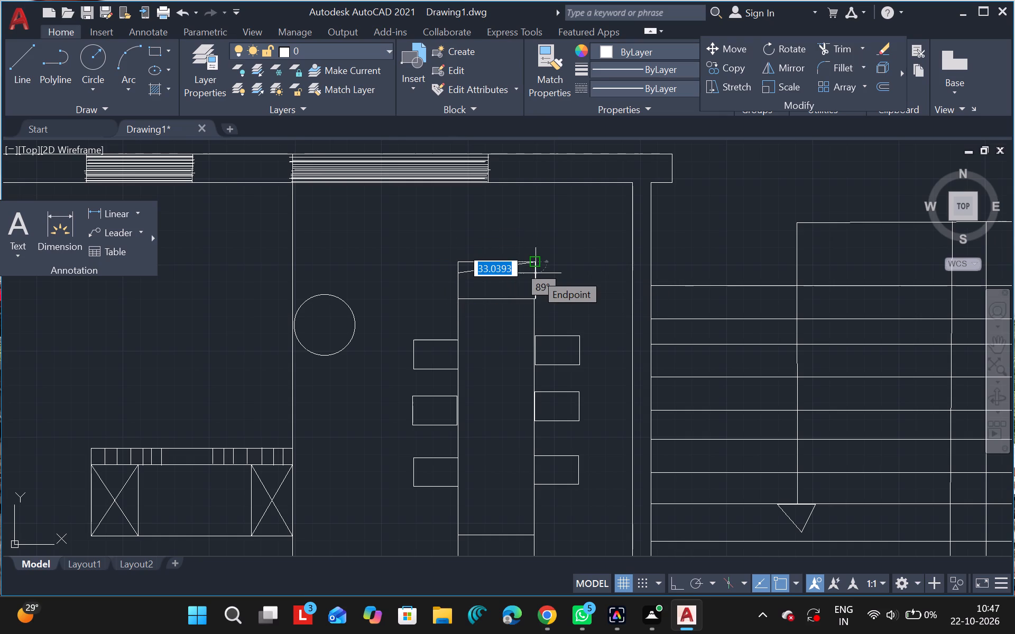
key("ctrl+z")
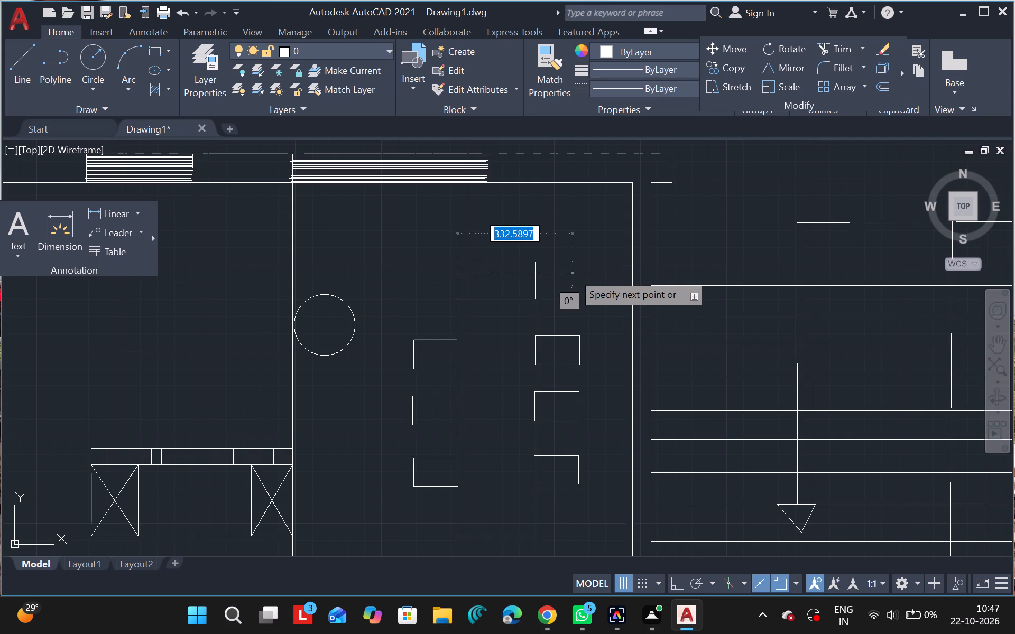
left_click(573, 273)
left_click(573, 273)
key("Escape")
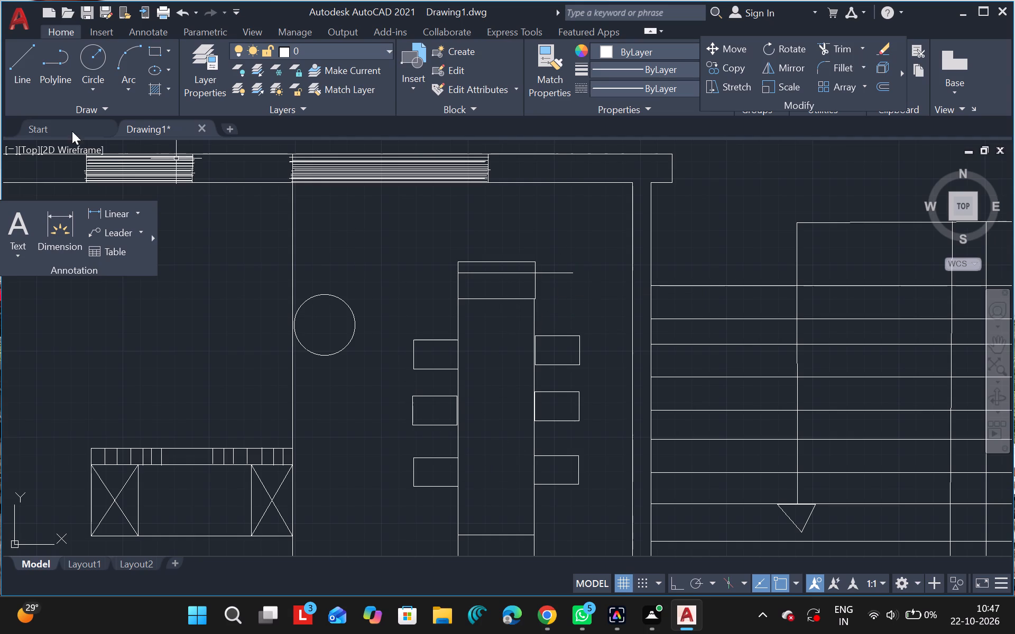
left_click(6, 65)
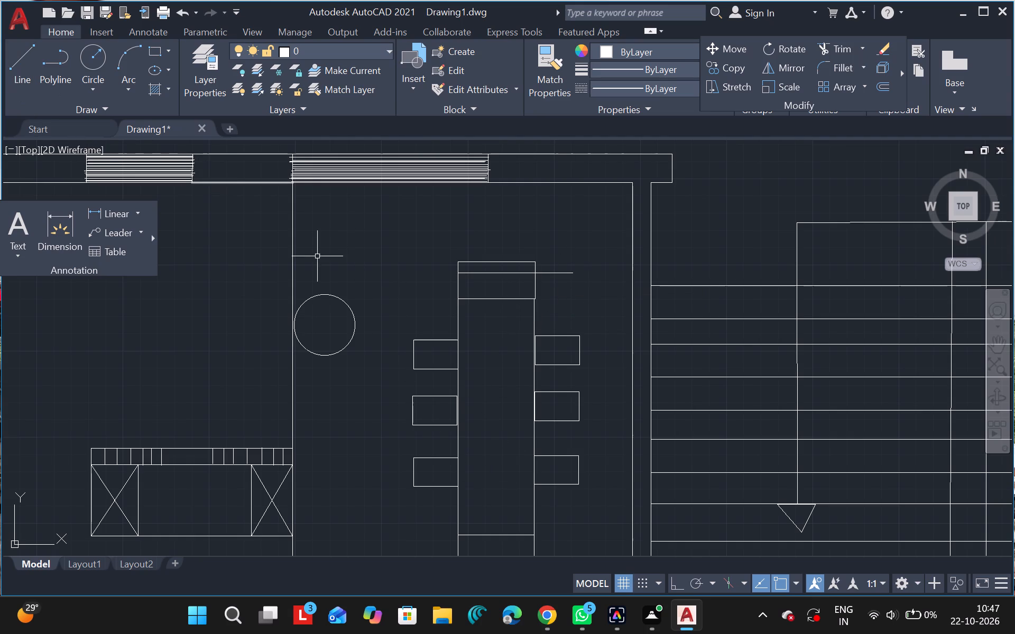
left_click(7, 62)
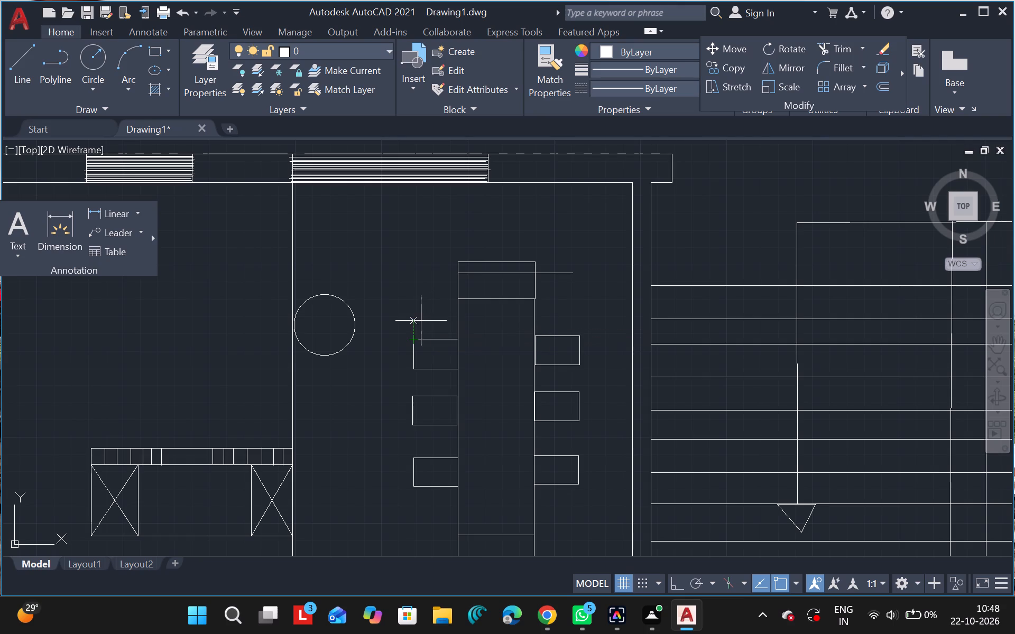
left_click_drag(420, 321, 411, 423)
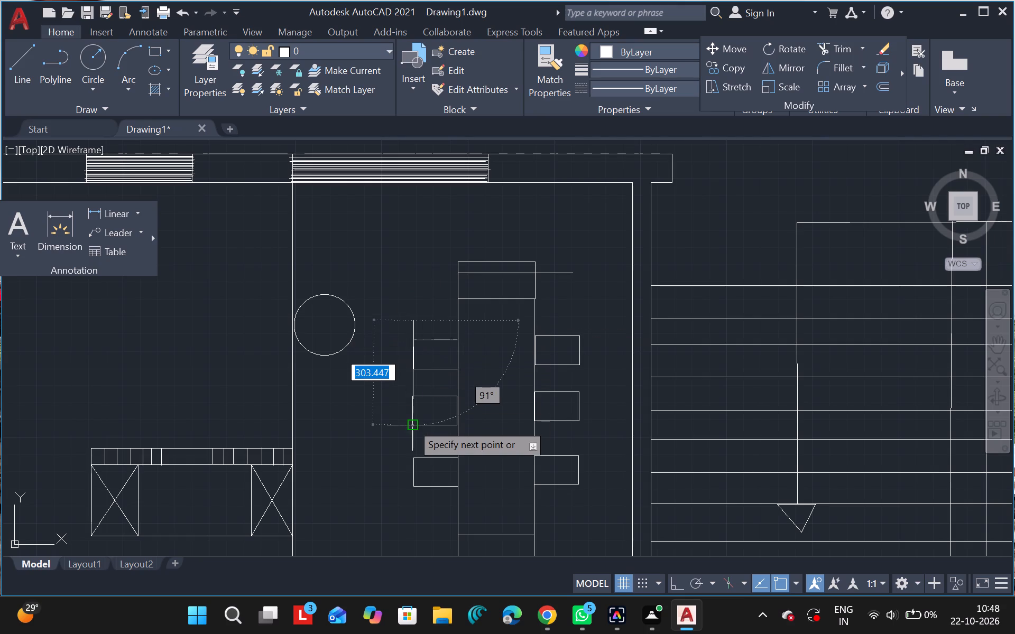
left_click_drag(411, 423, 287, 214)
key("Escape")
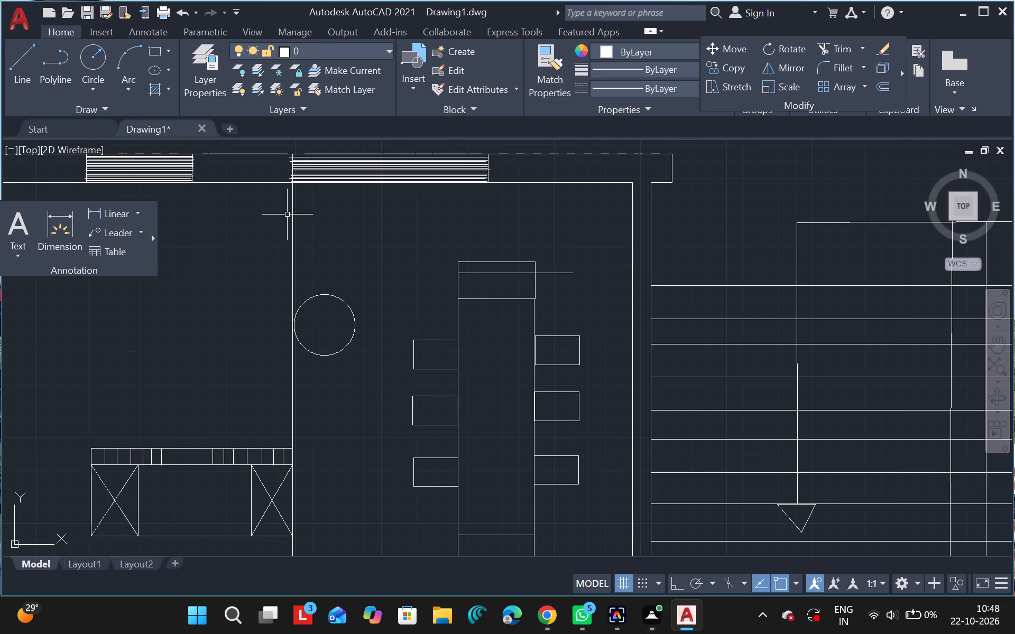
Draw a vertical line about 560 units long through the outer part of all three kitchen-side chairs for their backrests.
left_click(31, 78)
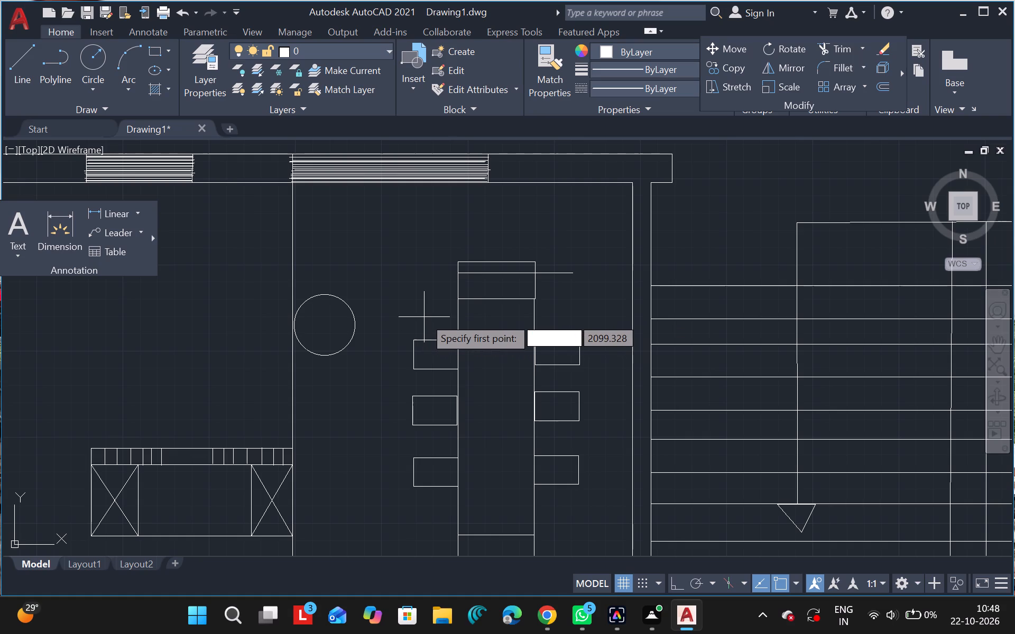
left_click_drag(424, 317, 435, 477)
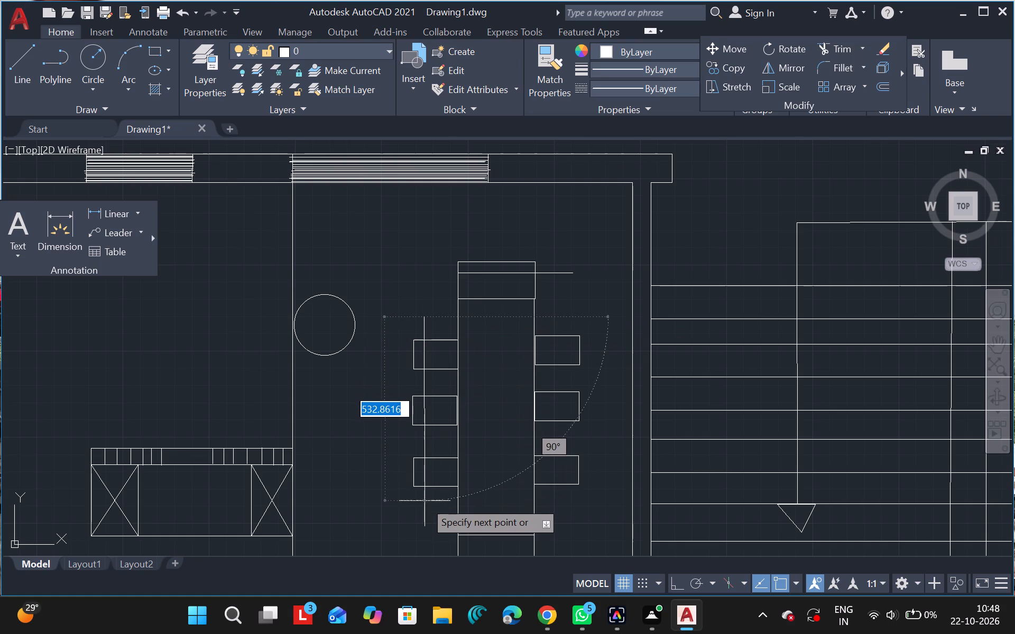
left_click(423, 501)
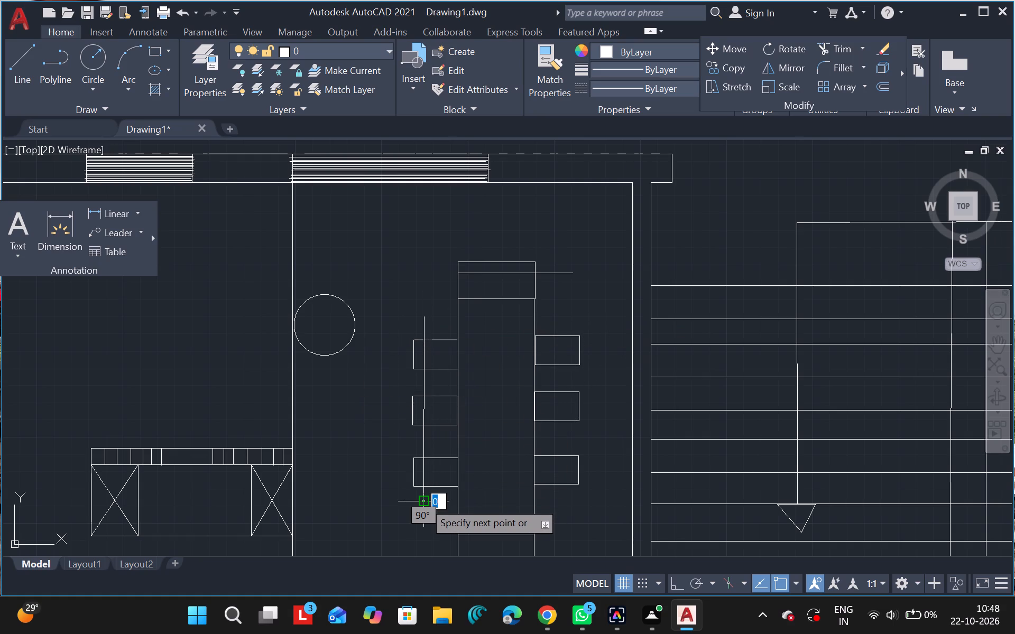
key("ctrl+z")
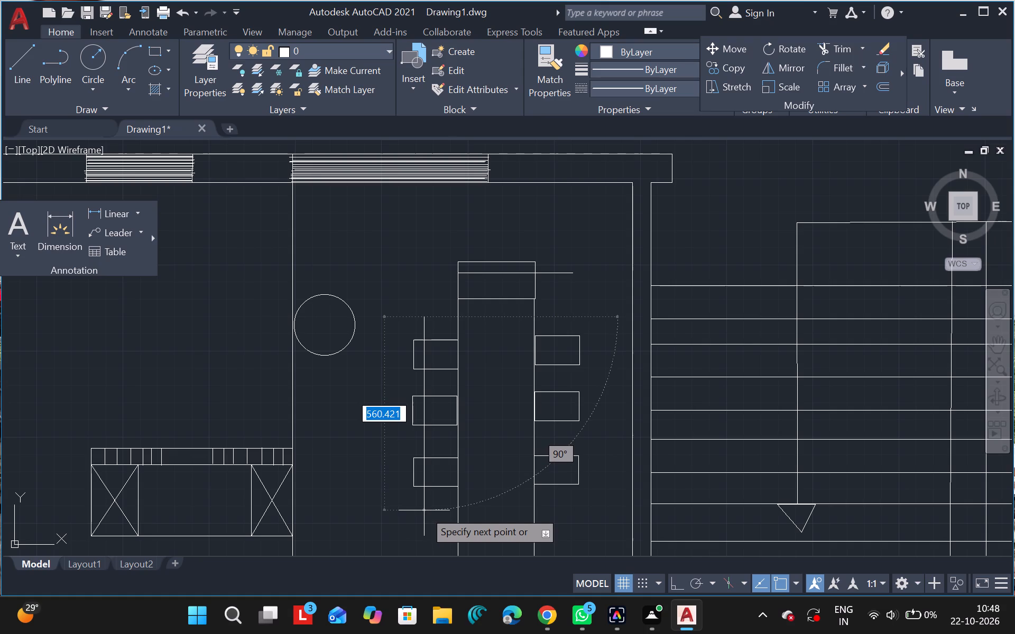
left_click(424, 510)
key("Escape")
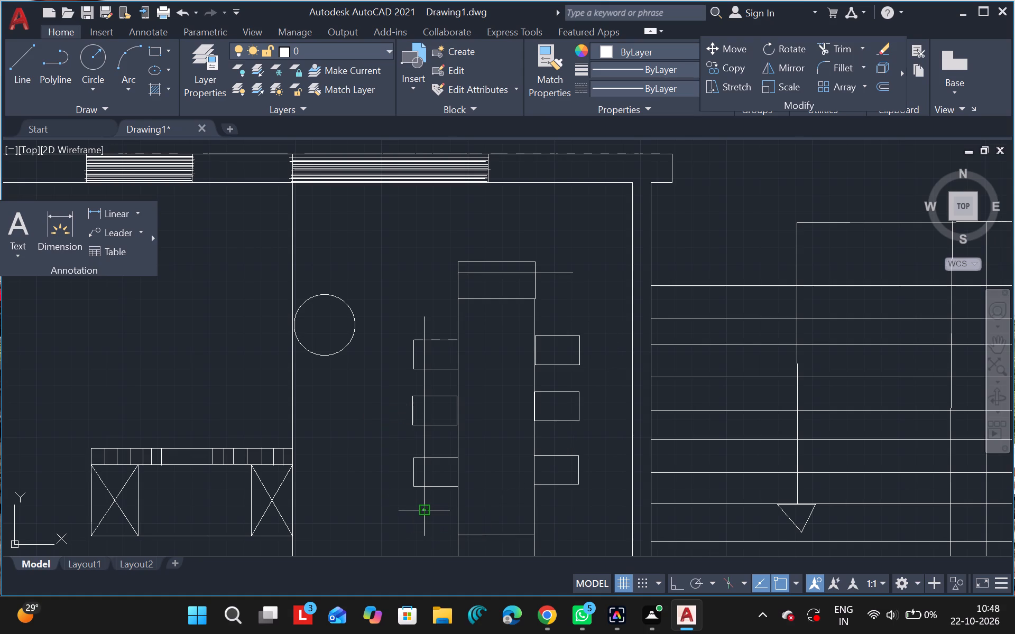
Draw a vertical line about 640 units long through the outer part of all three staircase-side chairs for their backrests.
left_click(8, 74)
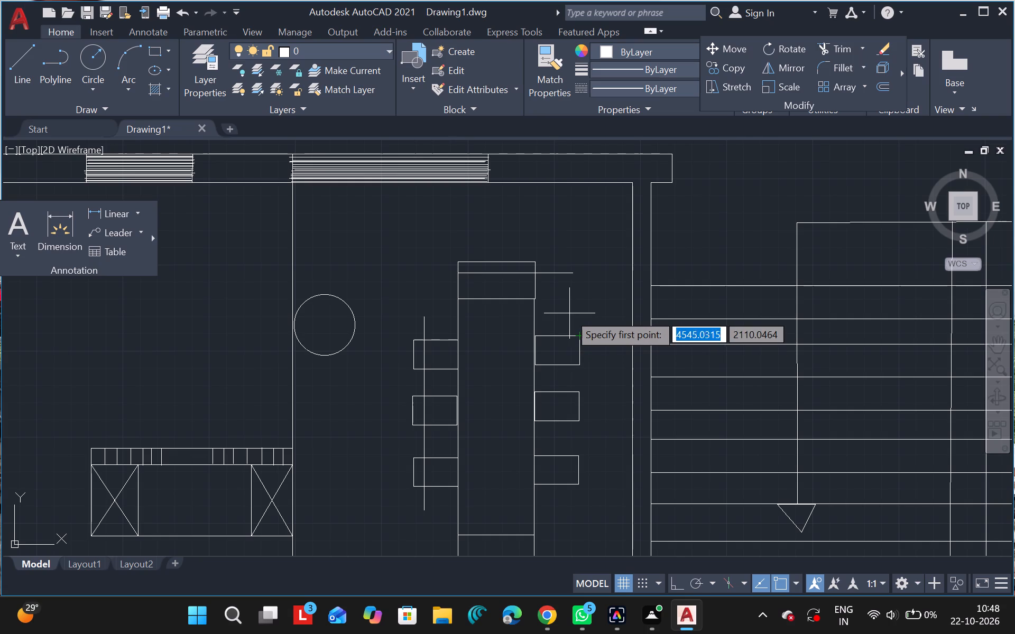
left_click_drag(571, 309, 571, 359)
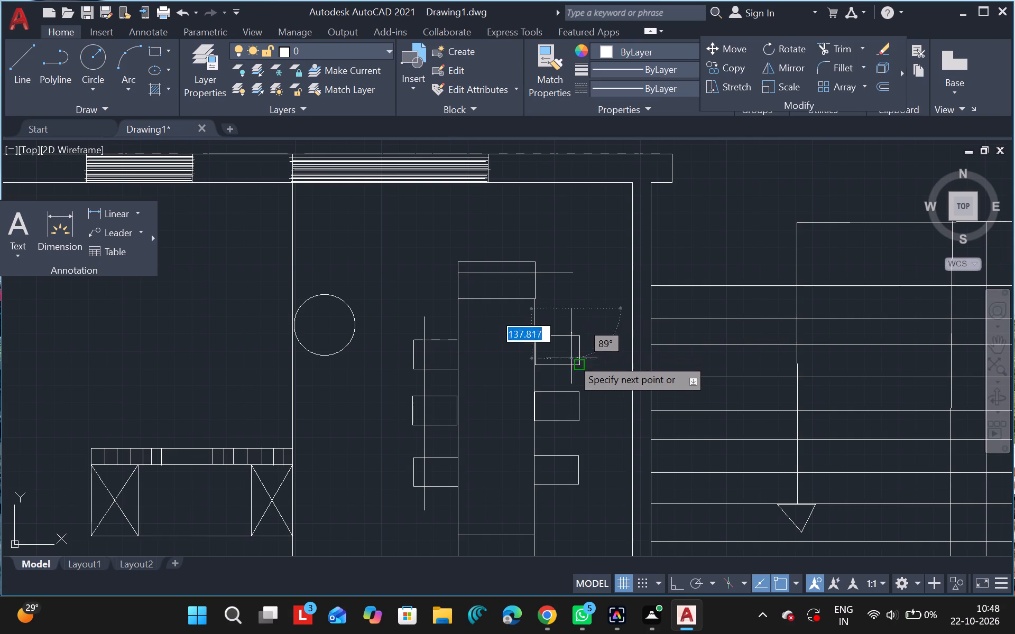
left_click_drag(571, 359, 577, 481)
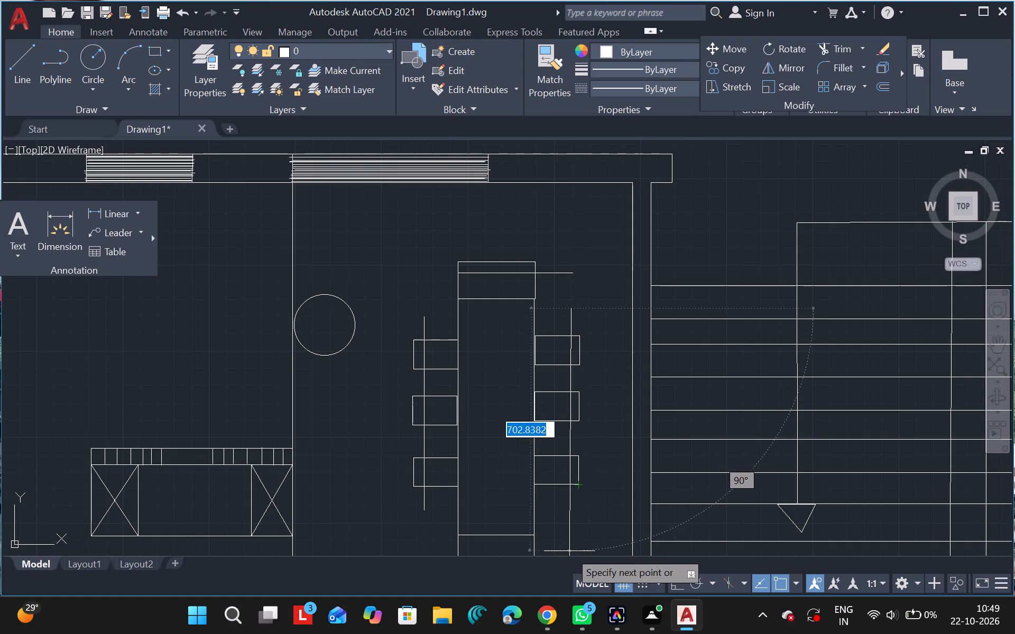
key("ctrl+z")
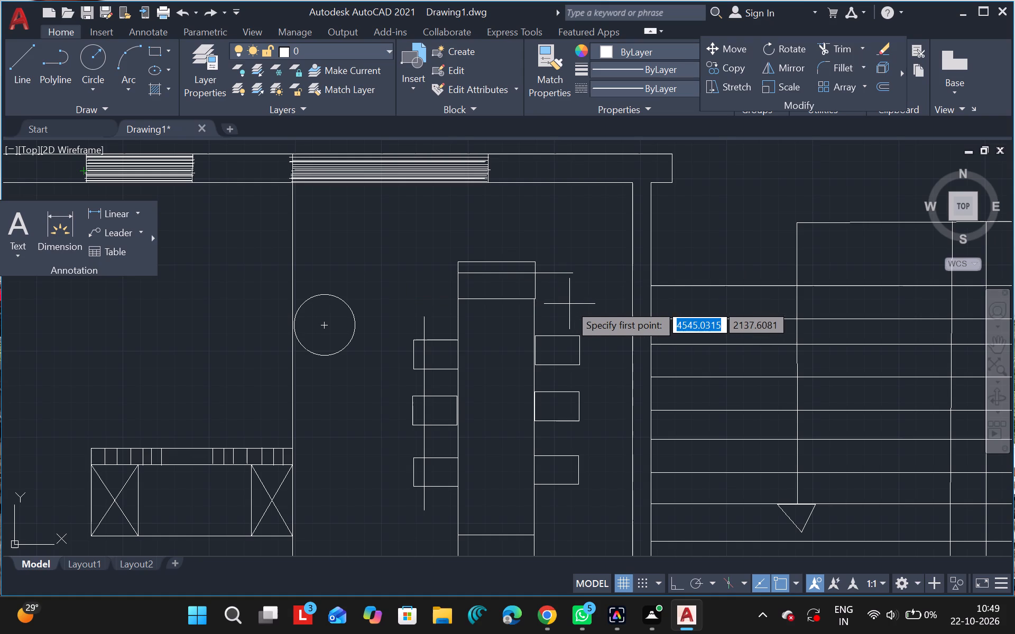
left_click_drag(564, 307, 573, 442)
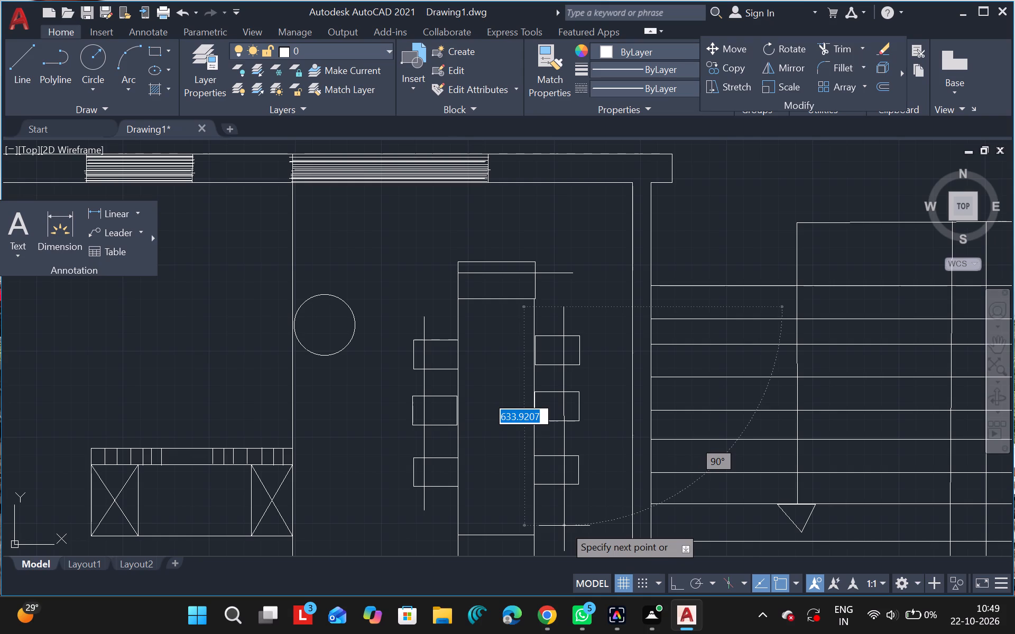
left_click(564, 526)
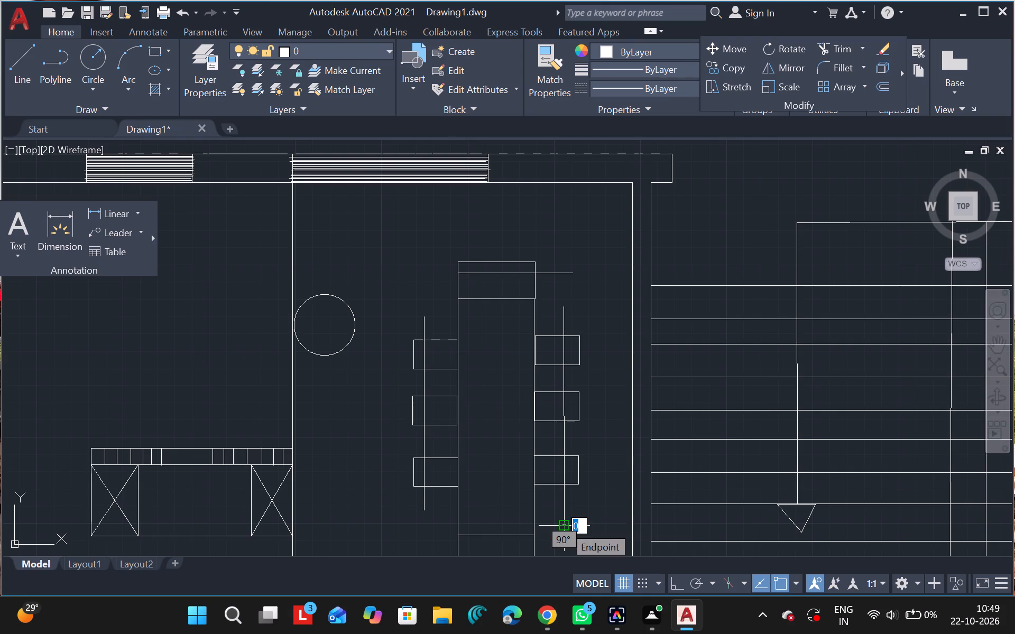
key("ctrl+z")
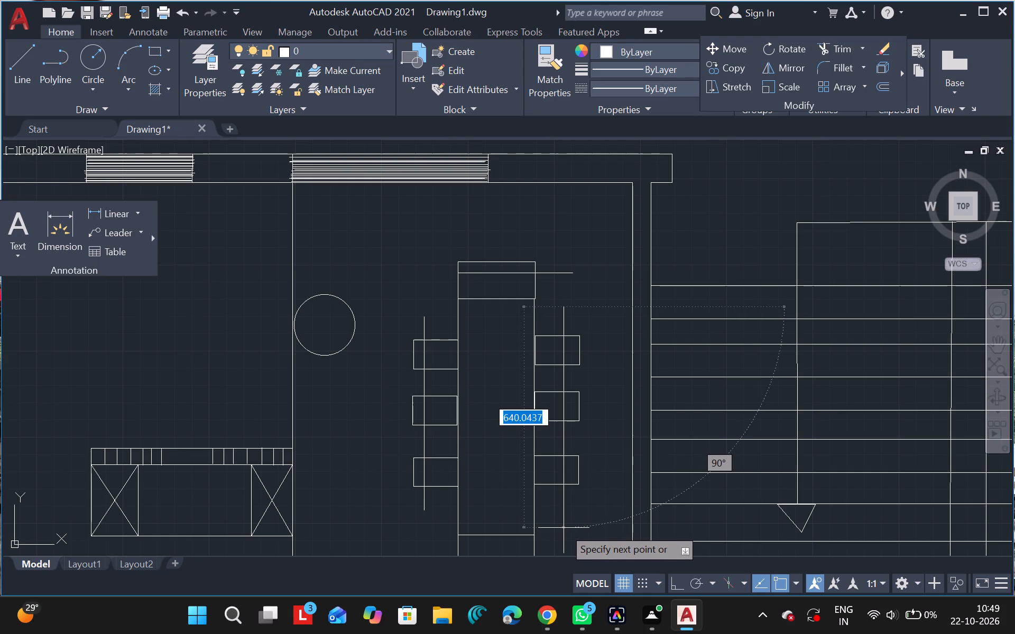
left_click(564, 528)
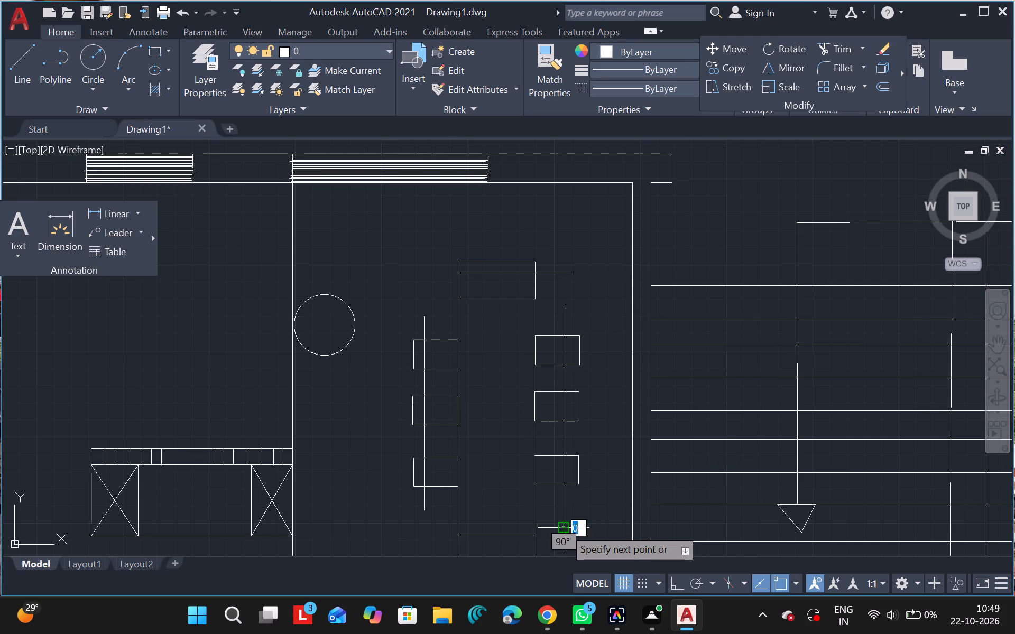
key("Escape")
Trim the staircase-side backrest line above, between and below the three chairs, keeping only the segments inside them.
type("tr")
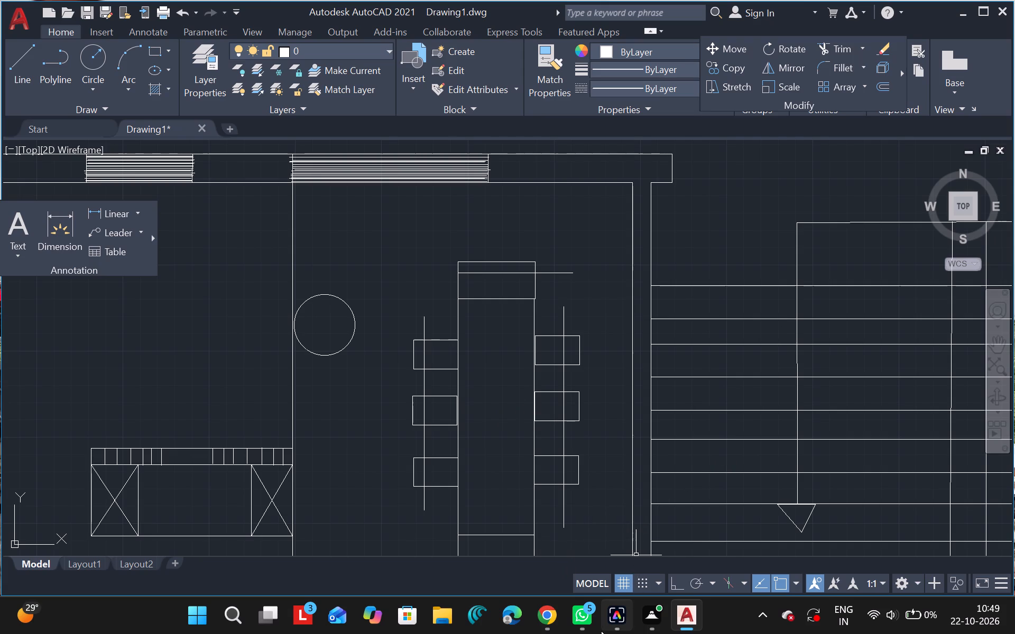
type("5tr")
type("tr")
key("Escape")
type("tr")
left_click(594, 471)
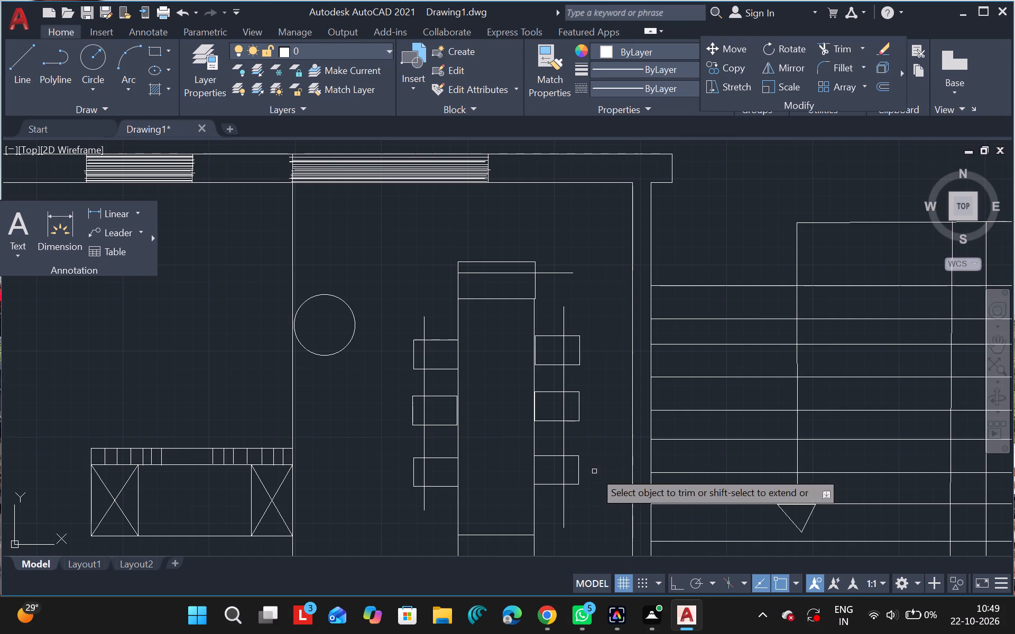
left_click(565, 382)
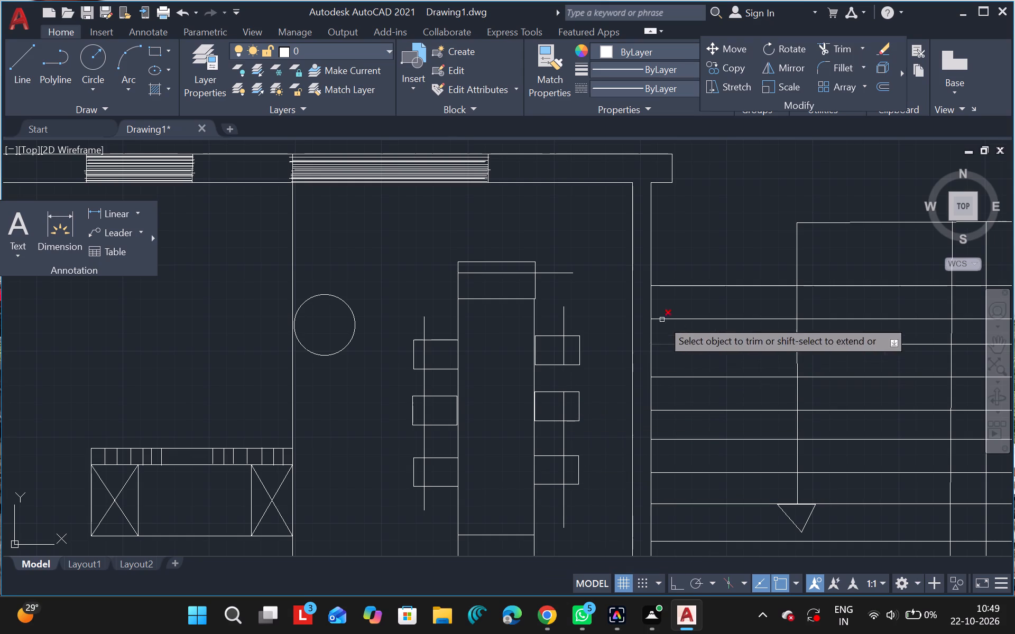
left_click_drag(563, 326, 580, 444)
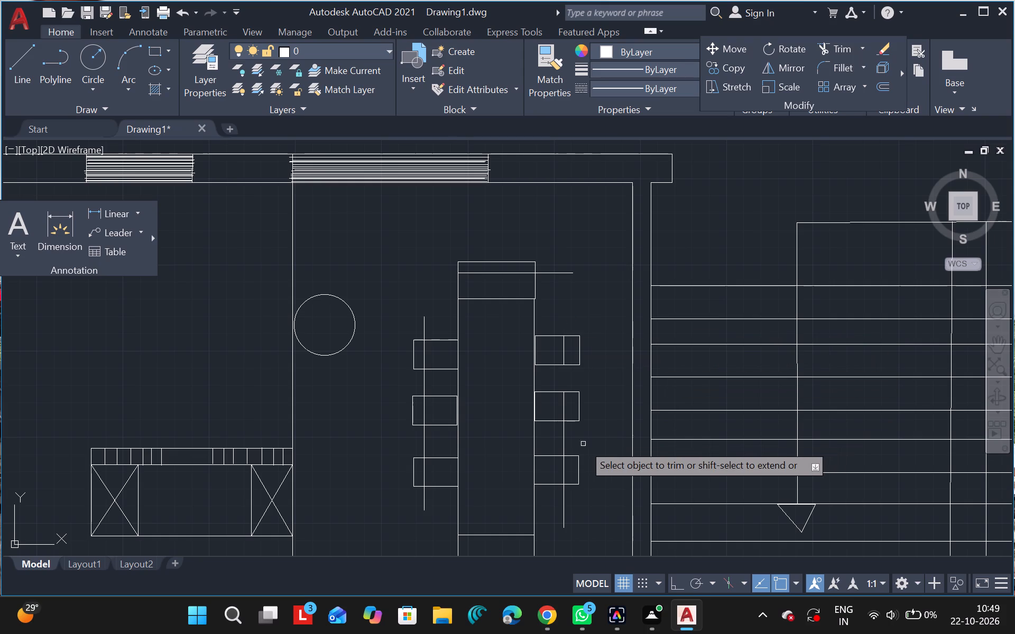
left_click_drag(580, 444, 561, 440)
left_click_drag(566, 439, 612, 553)
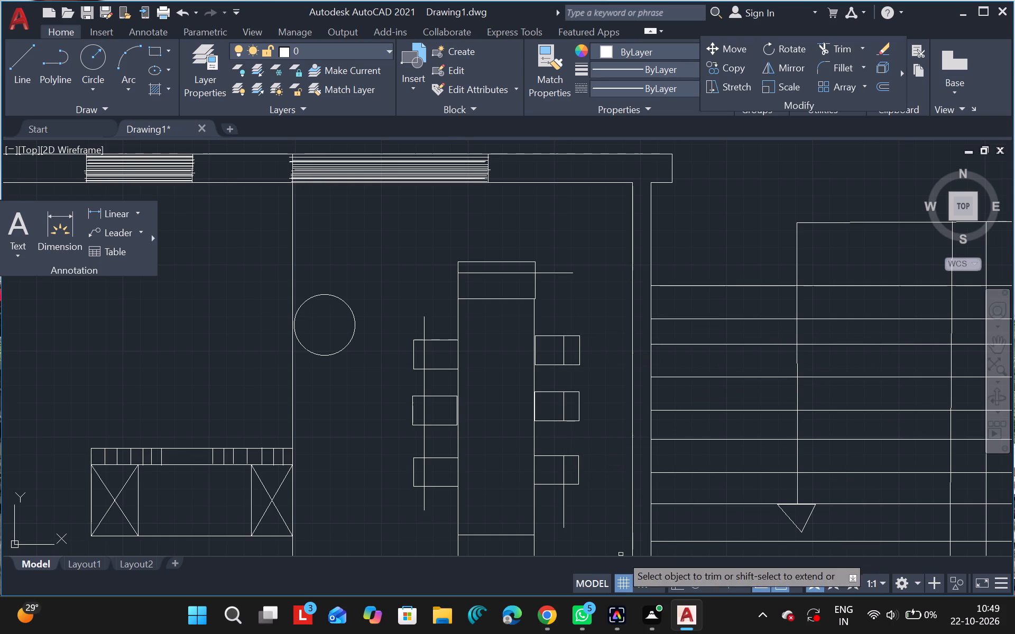
left_click_drag(612, 553, 560, 505)
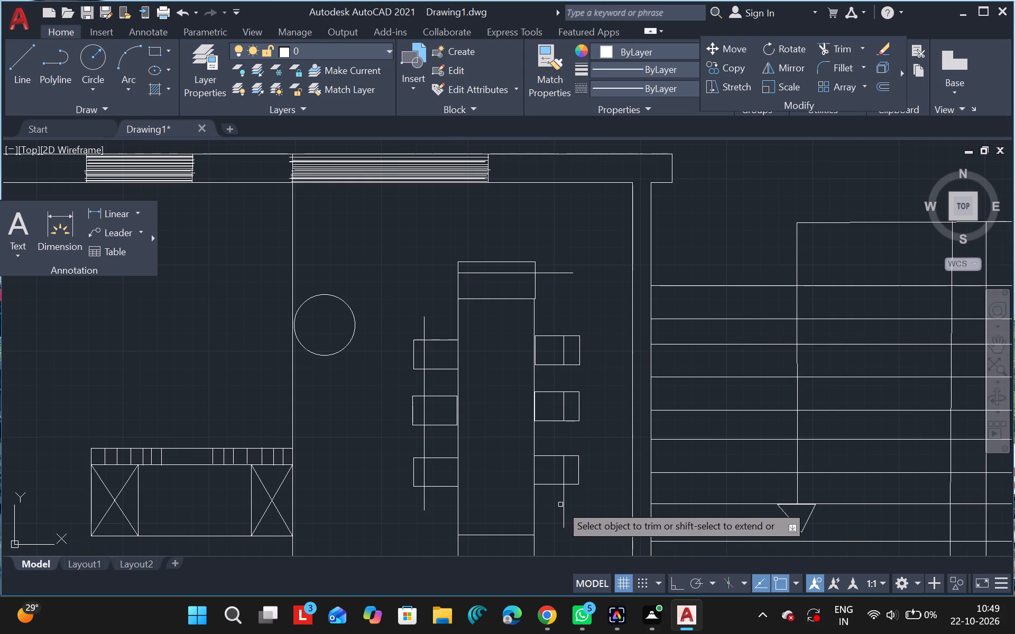
left_click_drag(560, 505, 565, 506)
left_click_drag(565, 506, 426, 497)
Trim the kitchen-side backrest line below, between and above the three chairs, keeping only the segments inside them.
left_click_drag(426, 497, 421, 439)
left_click_drag(422, 439, 422, 430)
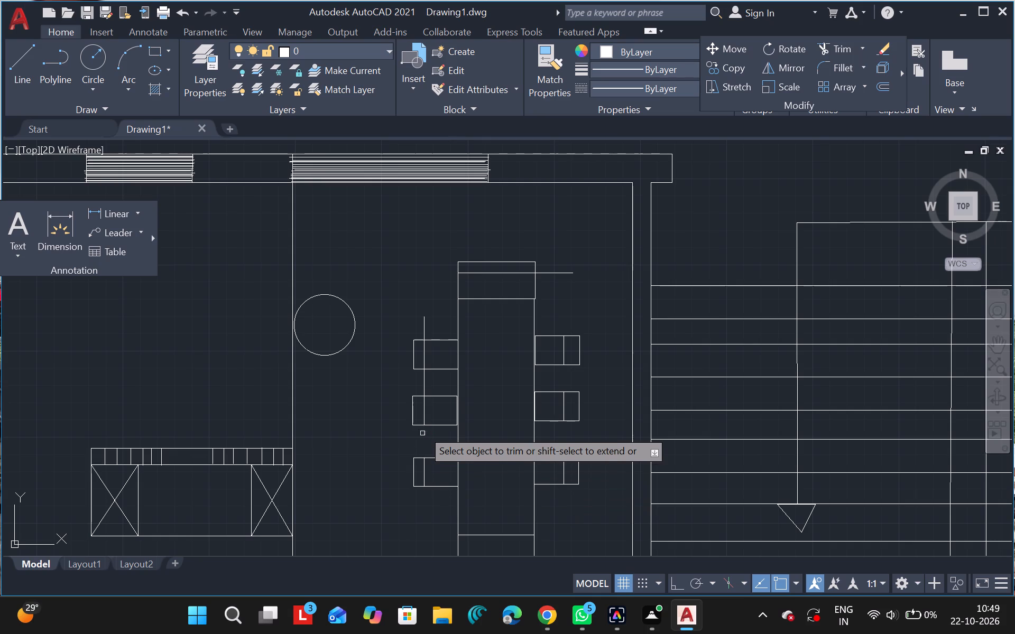
left_click_drag(422, 430, 424, 376)
left_click_drag(424, 376, 423, 325)
left_click_drag(423, 325, 552, 276)
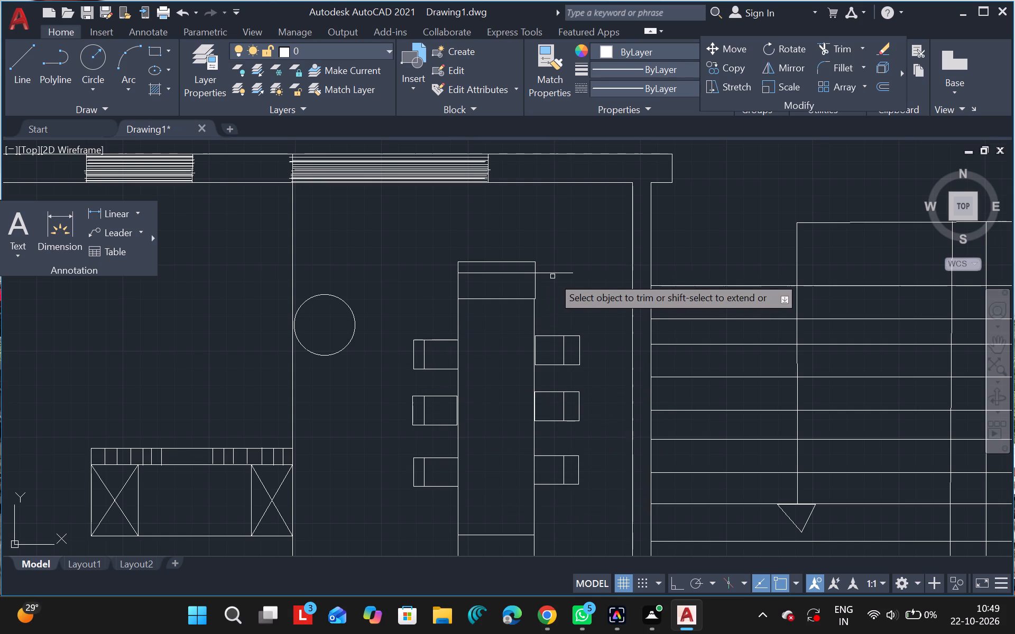
Trim the staircase-side overhang of the horizontal backrest line at the dining table's upper end.
left_click_drag(552, 276, 548, 274)
left_click(548, 274)
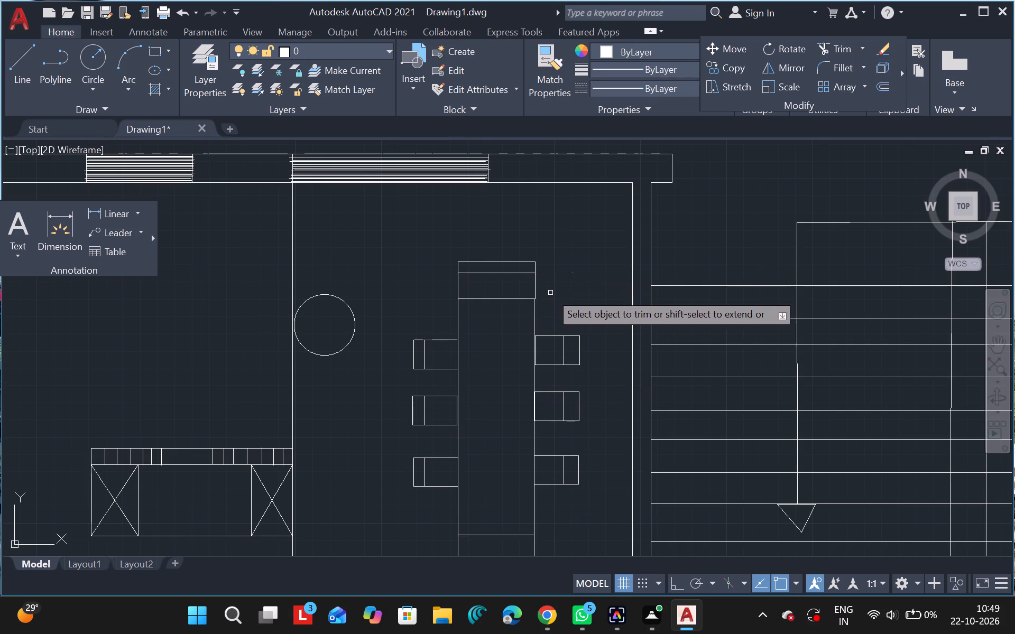
scroll(580, 391, "down", 3, "ctrl")
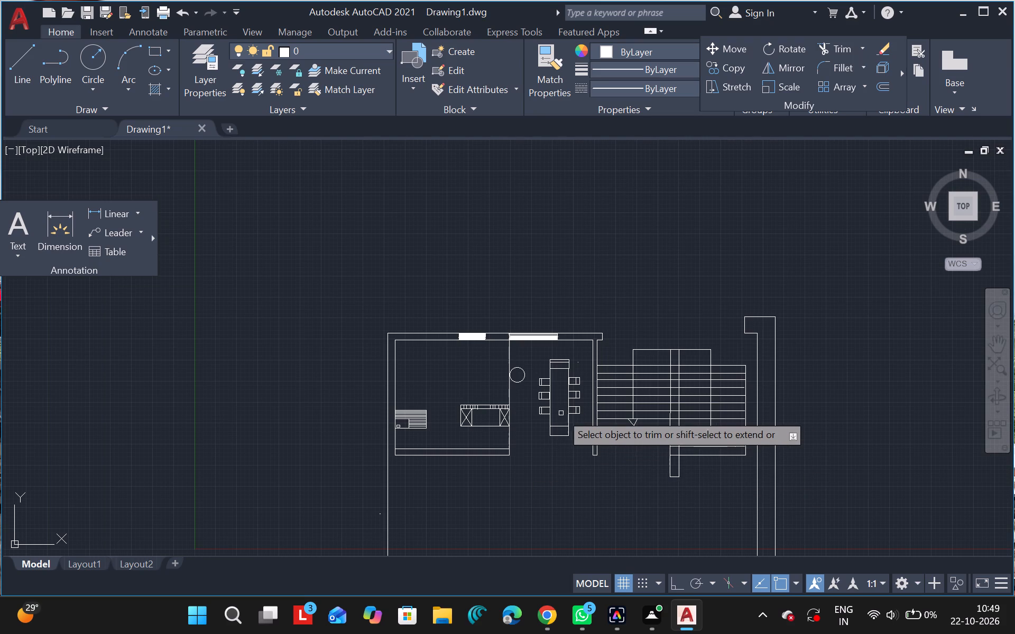
scroll(556, 418, "up", 2, "ctrl")
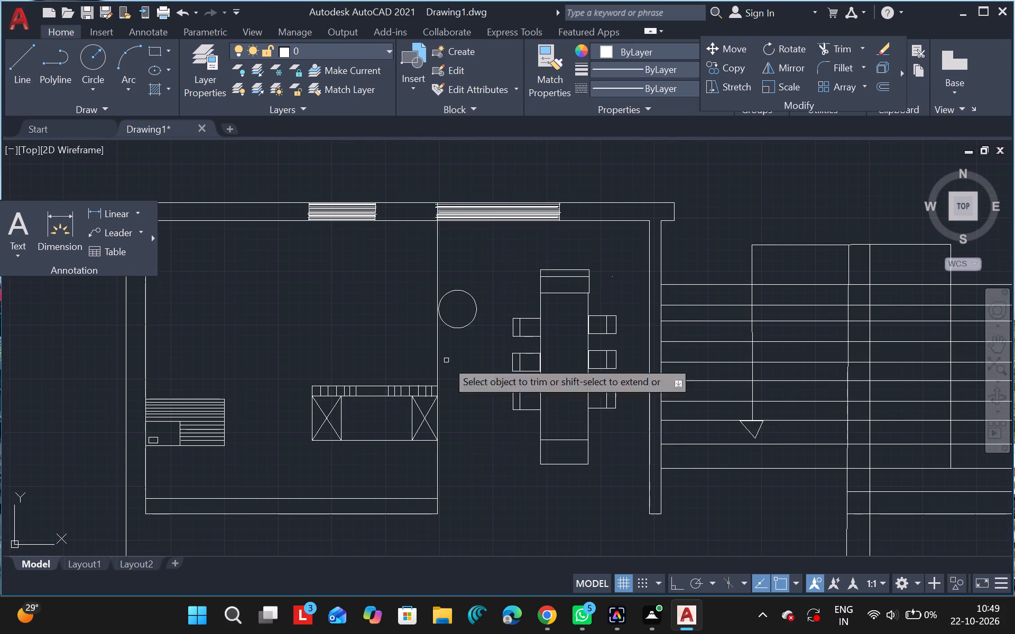
key("Escape")
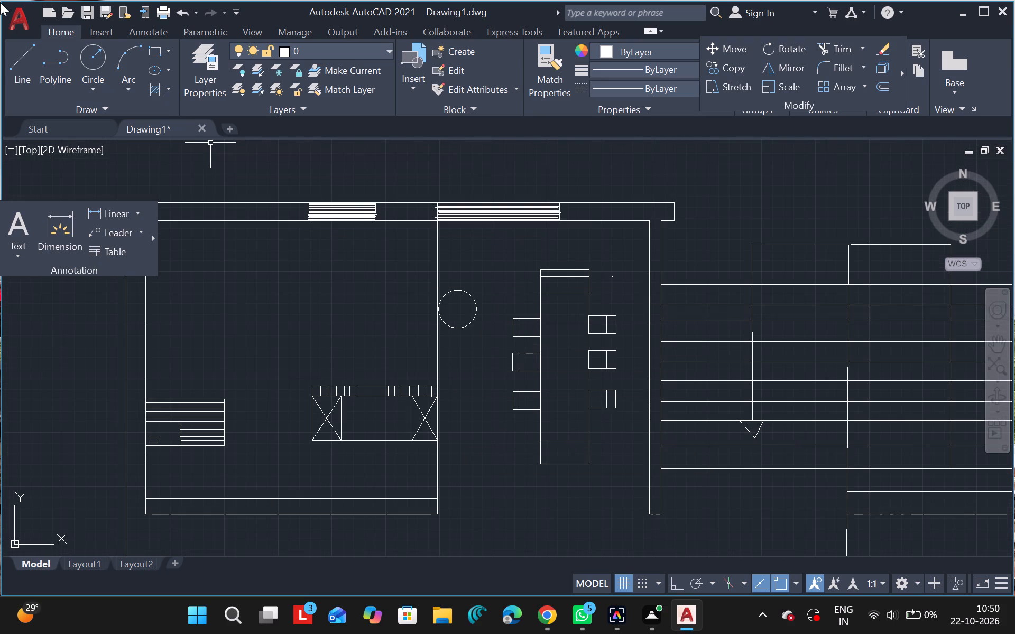
Draw a horizontal line about 447 units long across the end seat at the dining table's lower end, overhanging both sides.
left_click(31, 54)
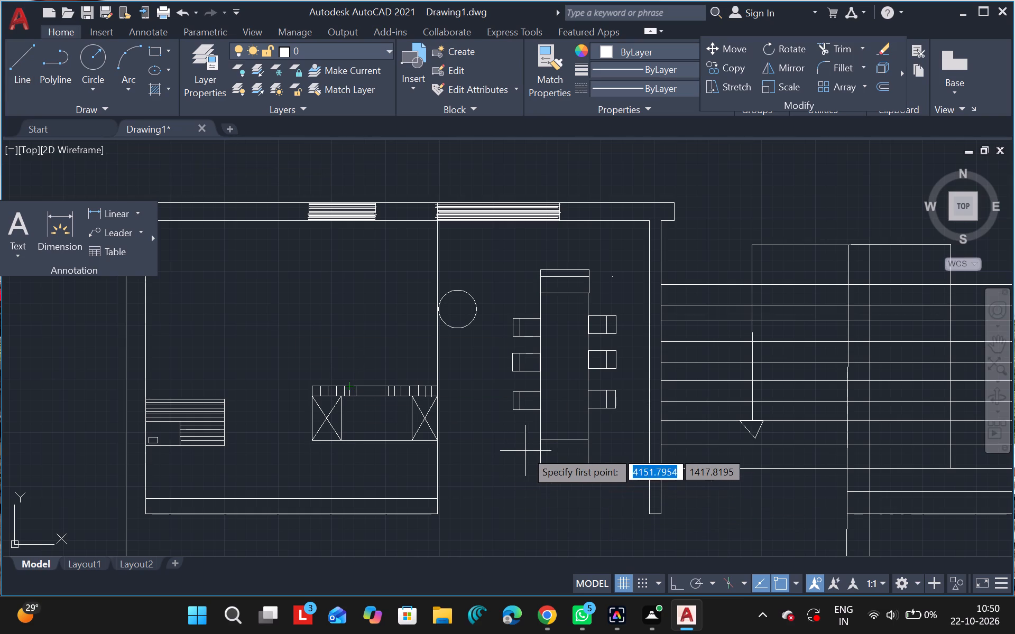
left_click_drag(529, 455, 621, 458)
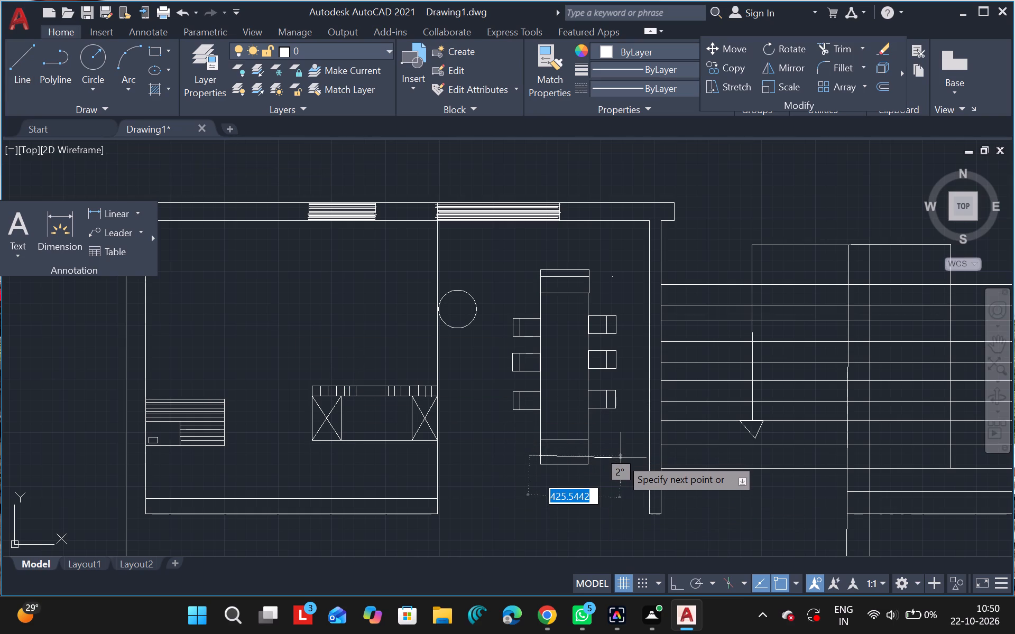
left_click_drag(621, 458, 624, 454)
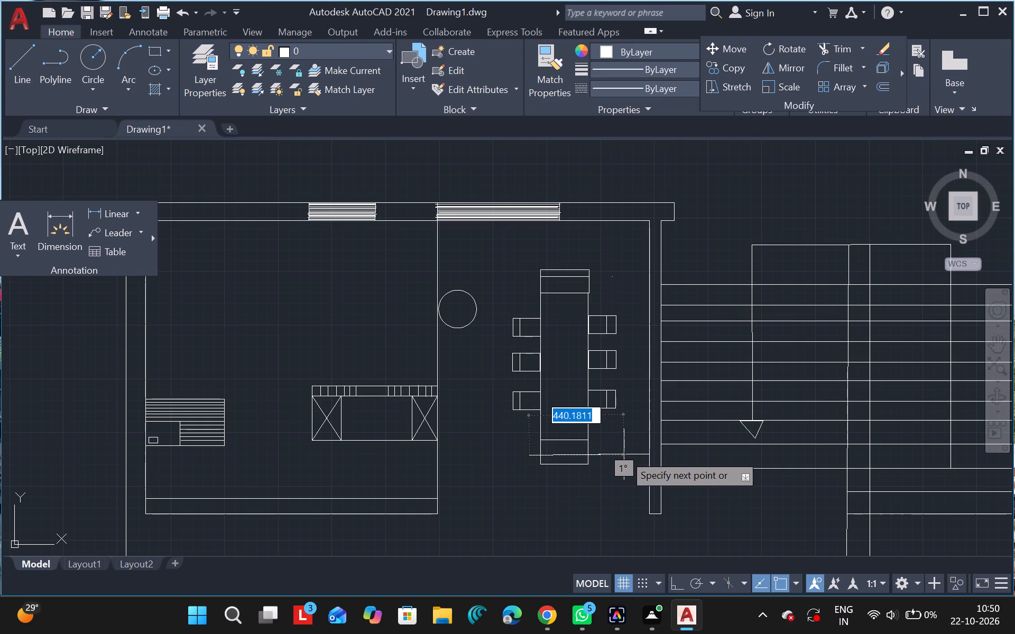
left_click_drag(624, 454, 625, 456)
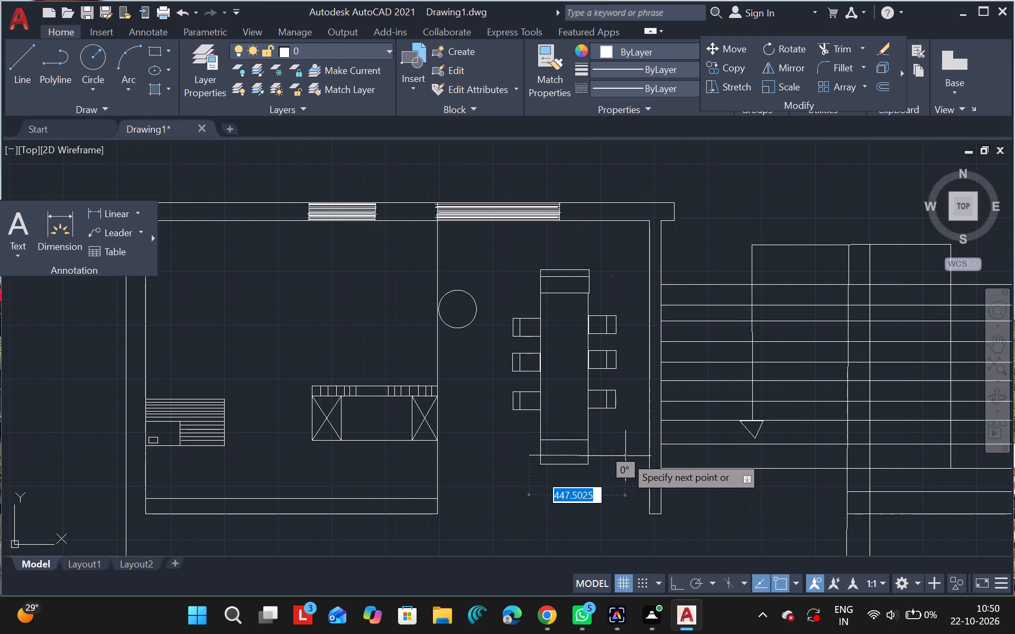
left_click_drag(625, 456, 625, 455)
left_click(625, 455)
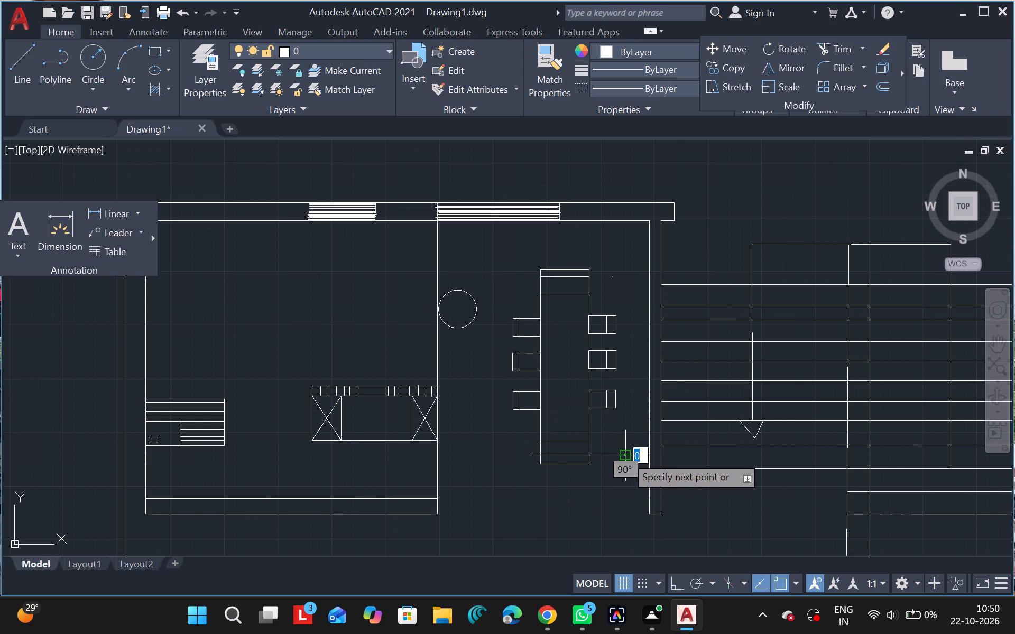
key("Escape")
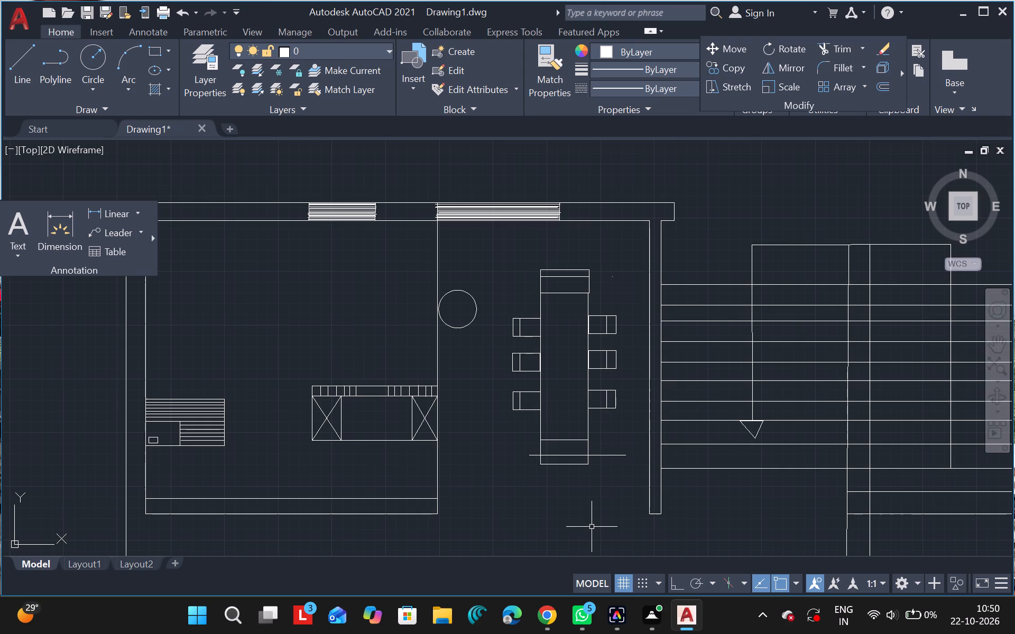
Trim both overhangs of the lower end line, keeping only the segment inside the dining table's outline.
type("tr")
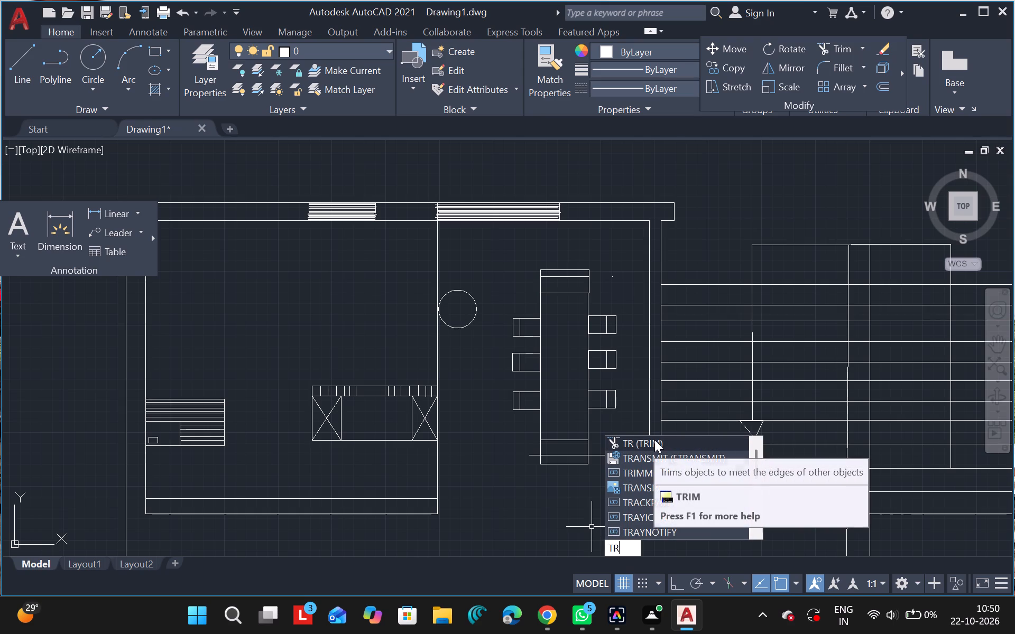
left_click(635, 440)
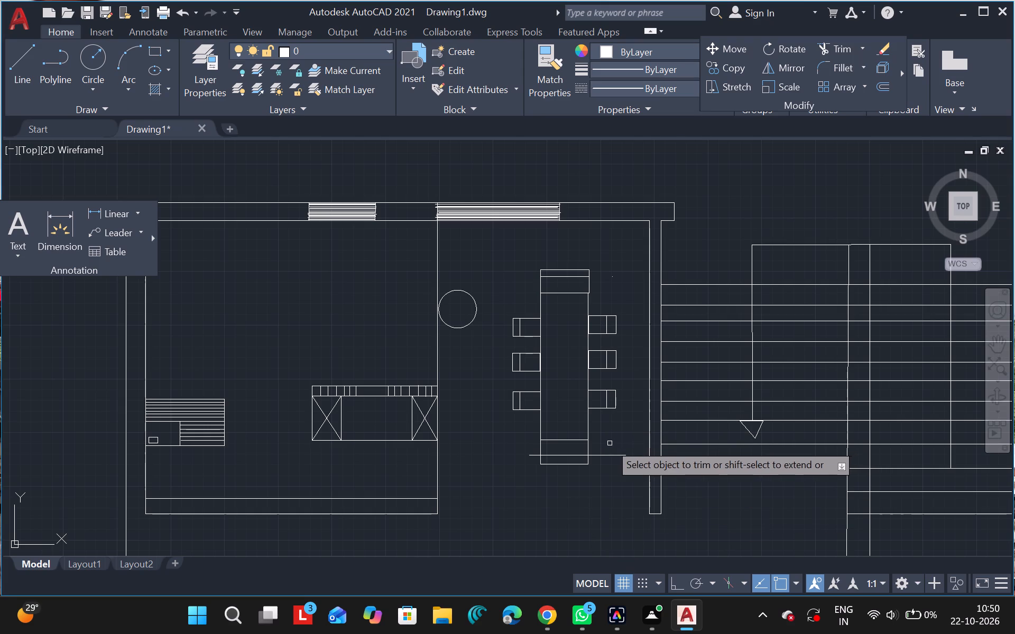
left_click(602, 457)
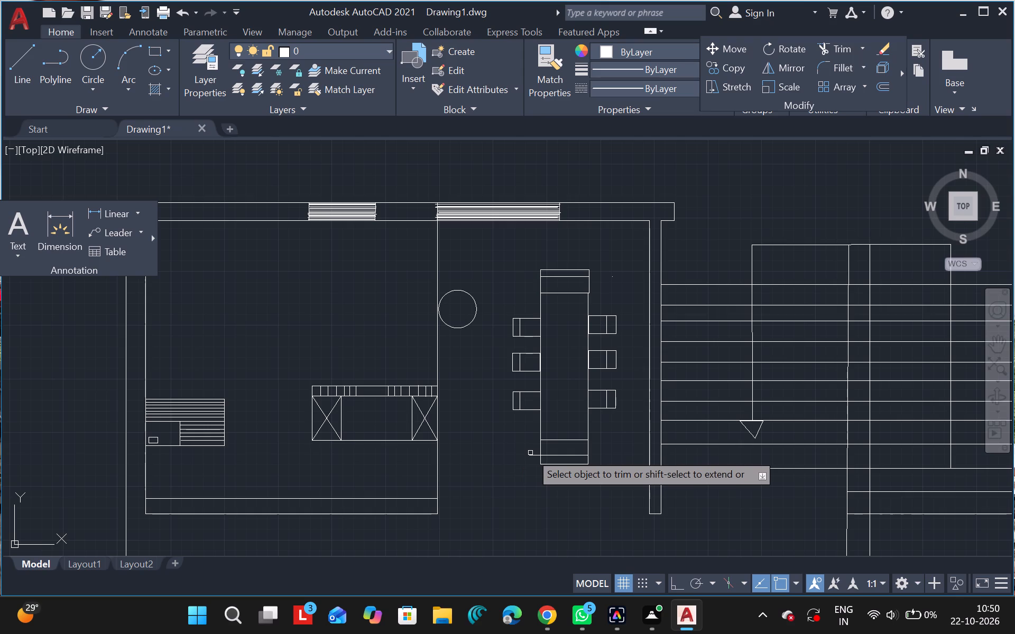
left_click(533, 454)
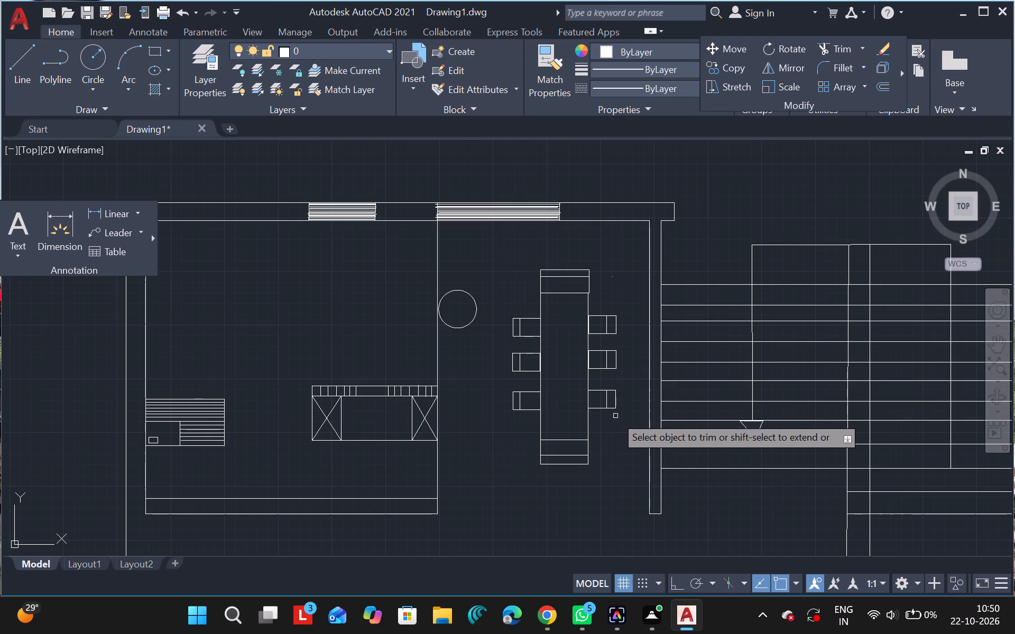
scroll(616, 412, "down", 1, "ctrl")
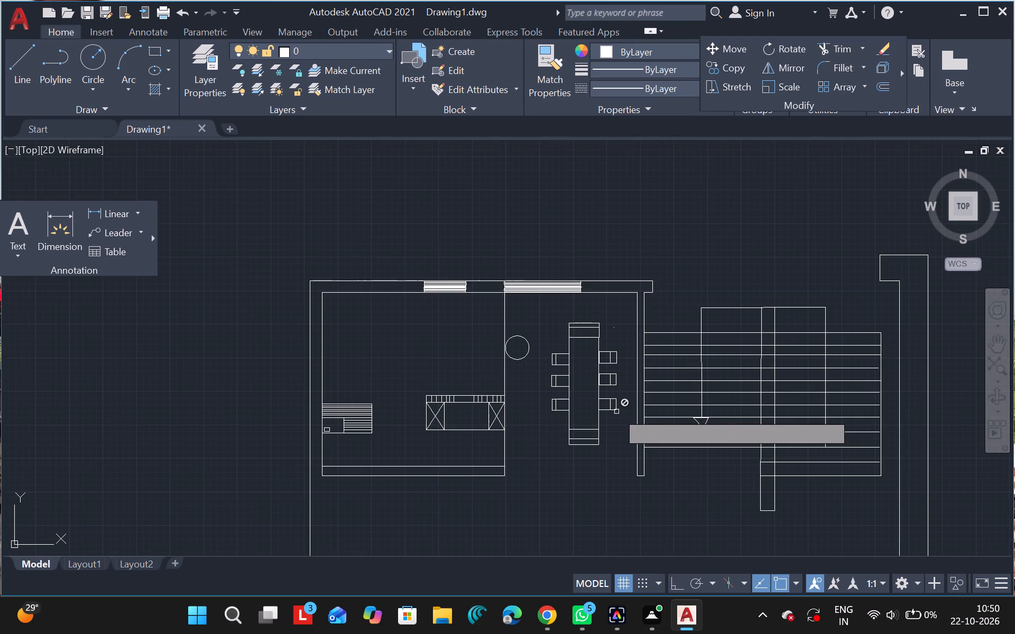
scroll(616, 412, "down", 3, "ctrl")
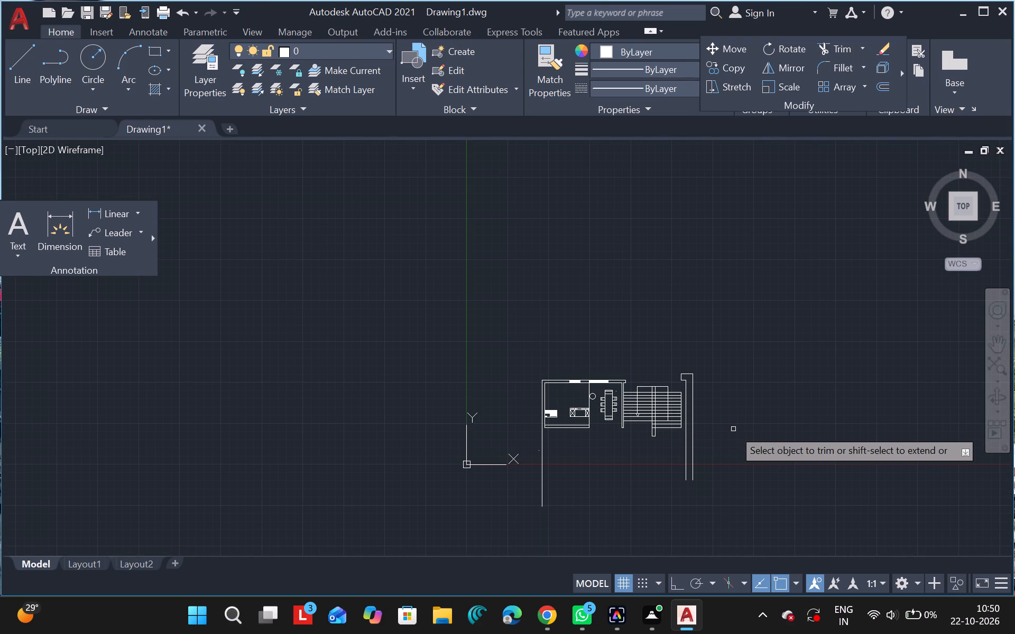
key("Escape")
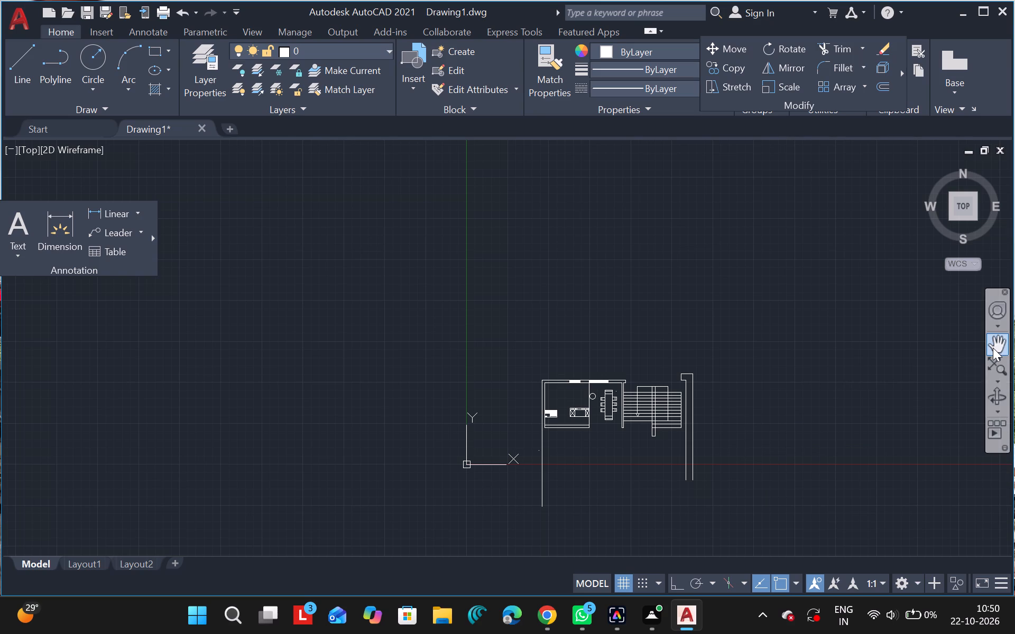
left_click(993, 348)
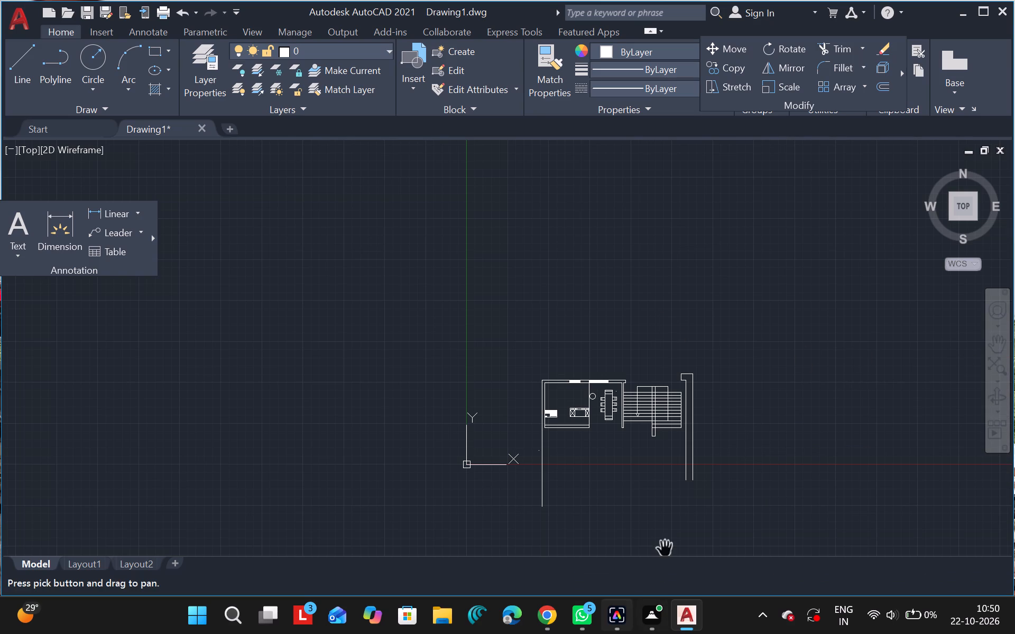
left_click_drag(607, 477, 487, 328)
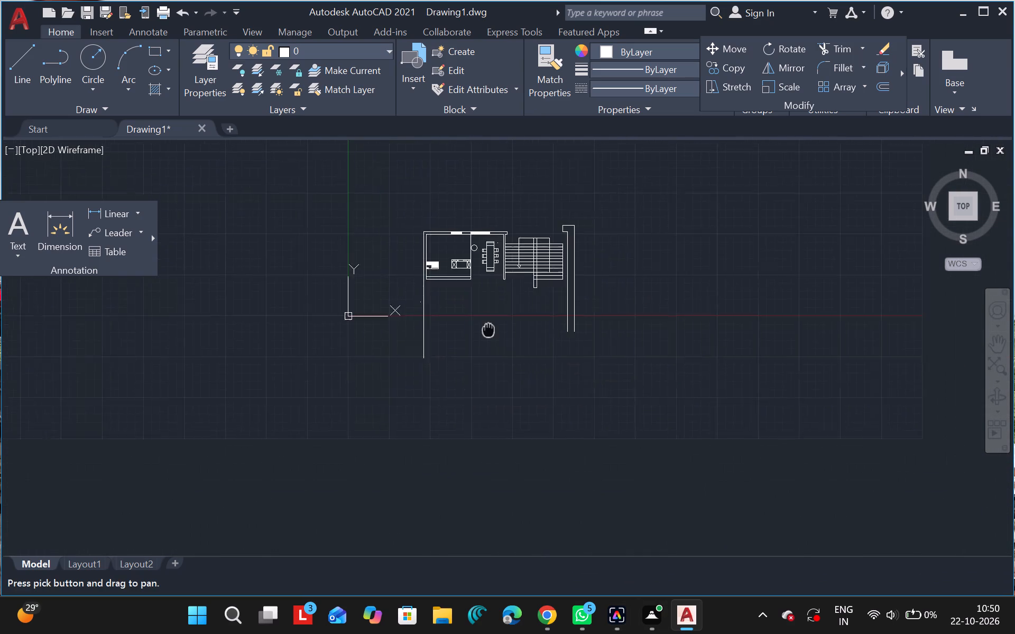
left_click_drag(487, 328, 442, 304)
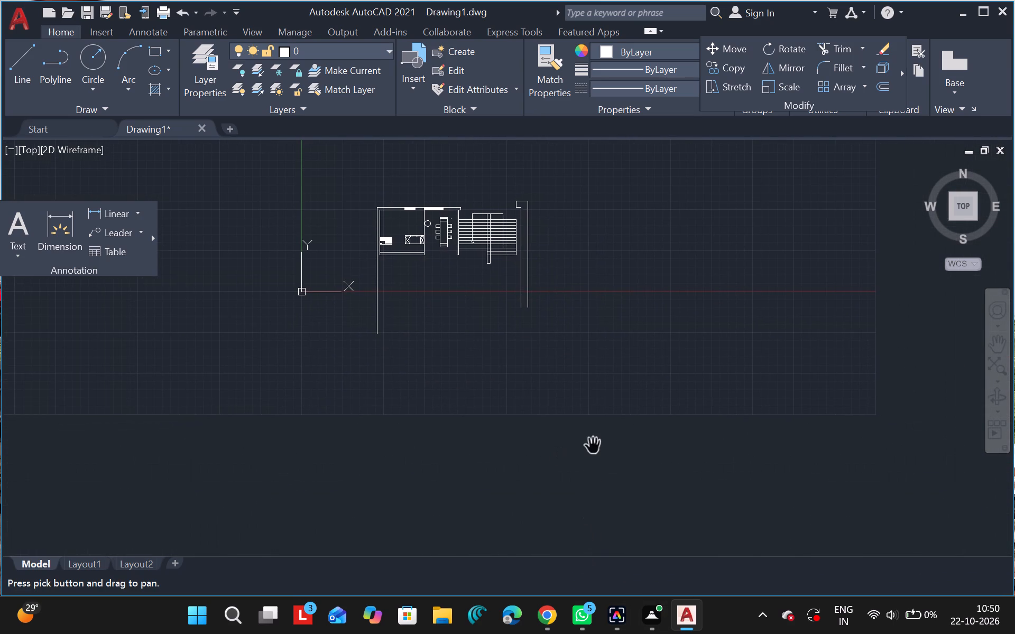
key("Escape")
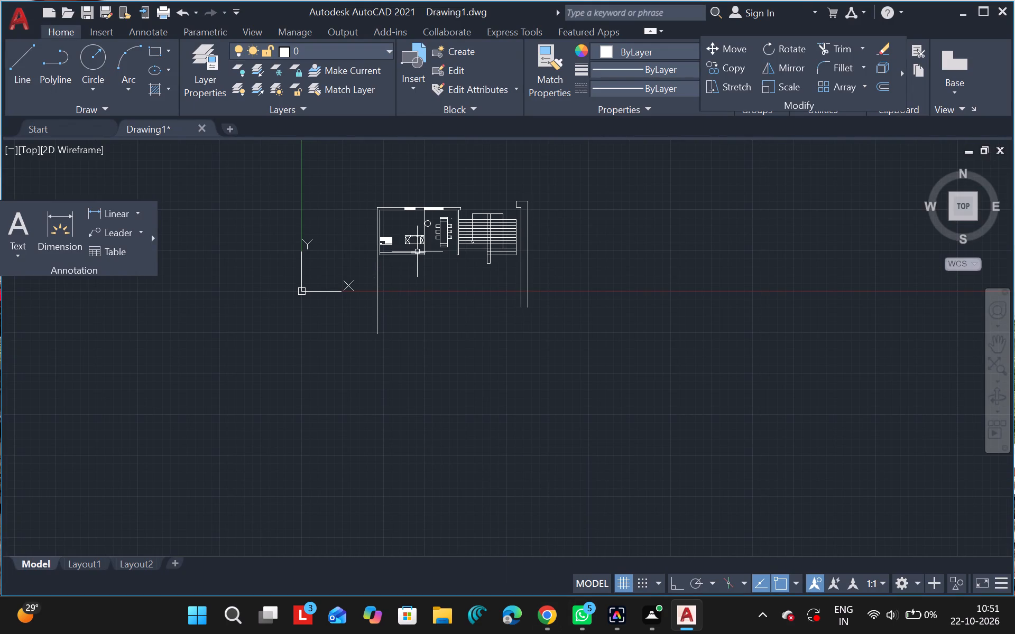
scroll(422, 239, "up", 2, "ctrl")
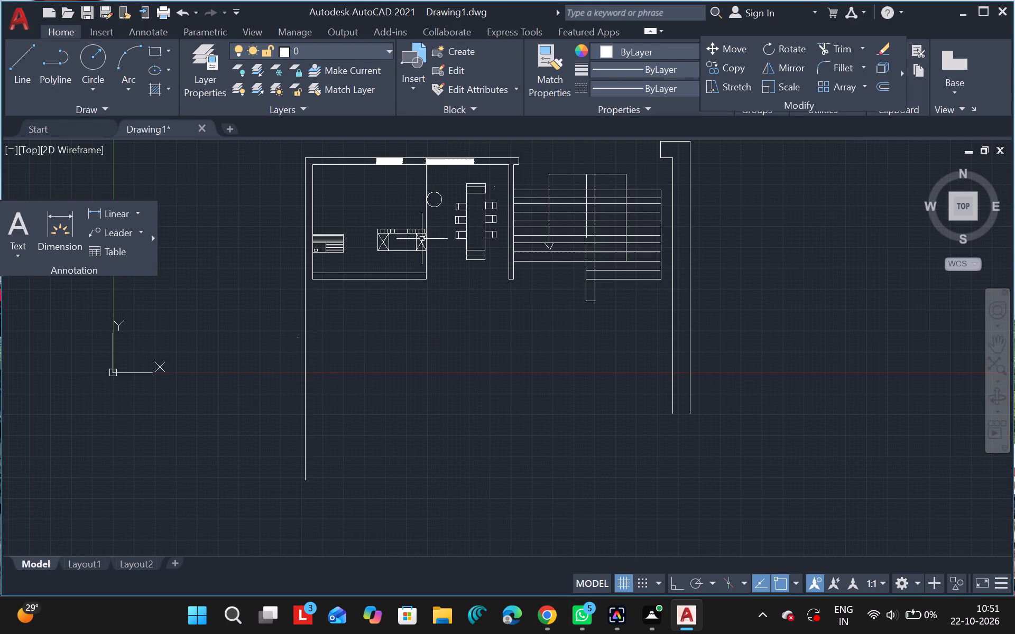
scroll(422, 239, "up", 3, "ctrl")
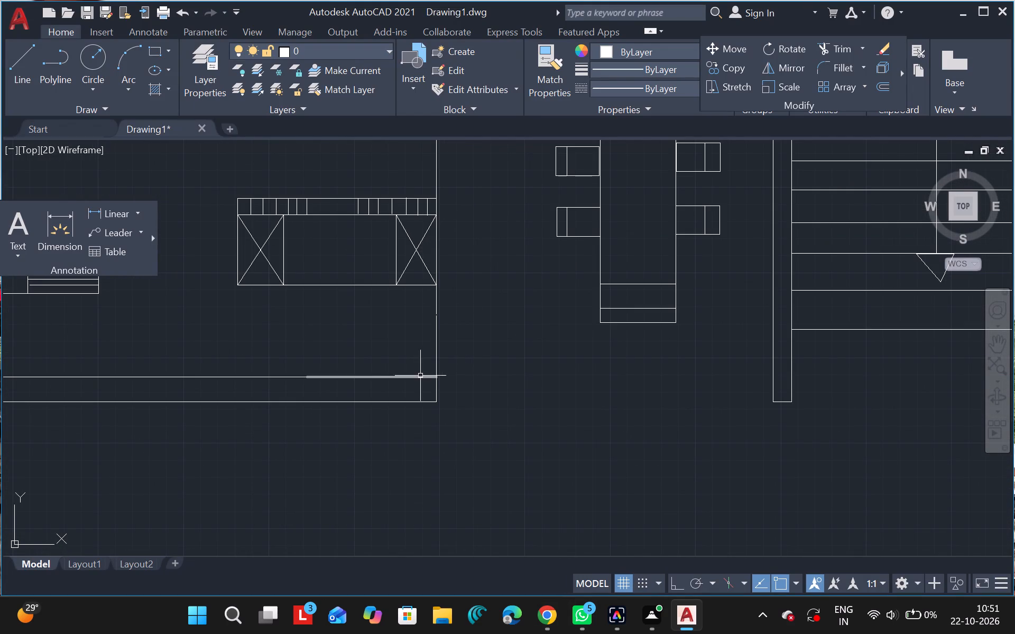
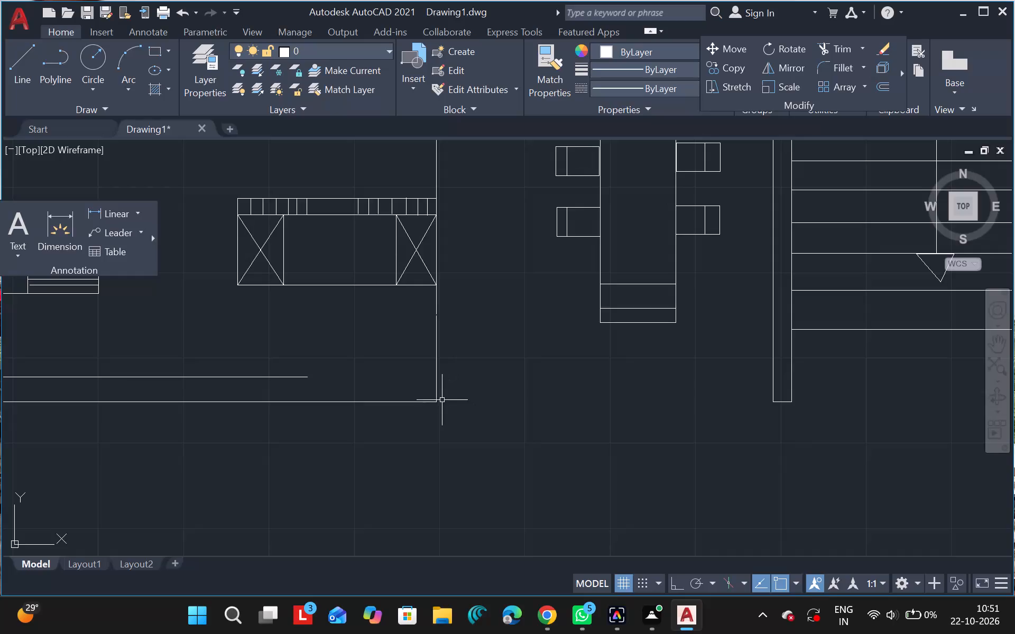
Delete the outer horizontal line of the kitchen's lower wall, which ends at the partition beside the dining area.
left_click(397, 404)
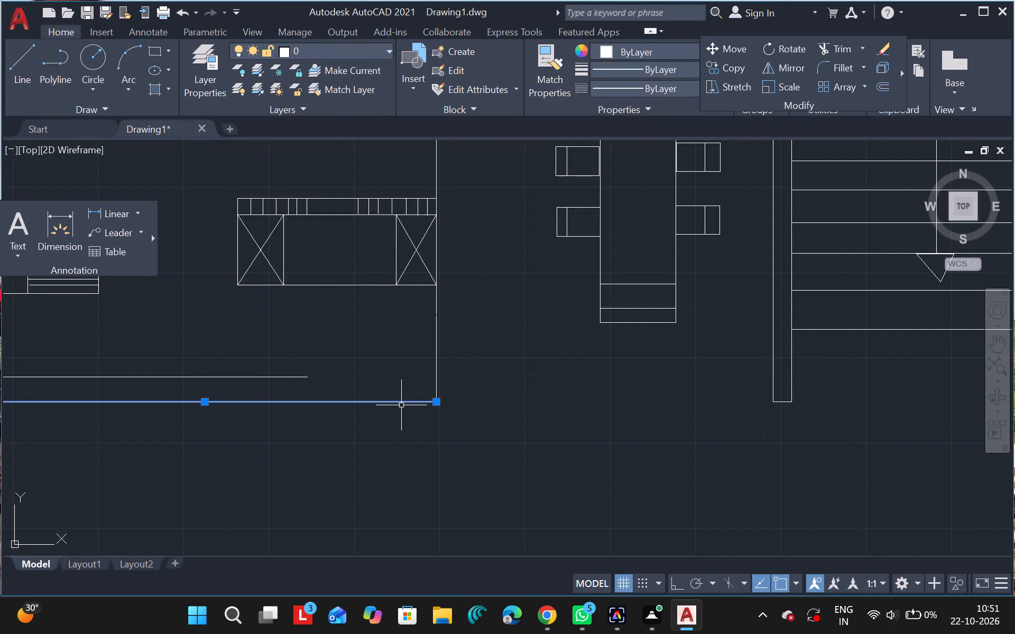
key("Escape")
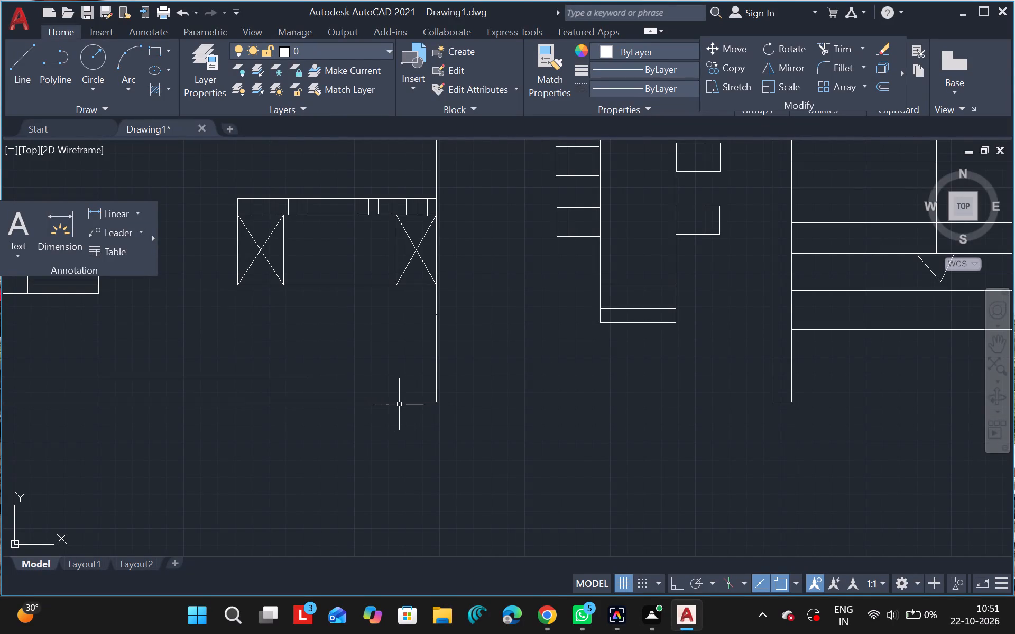
left_click(399, 404)
key("Delete")
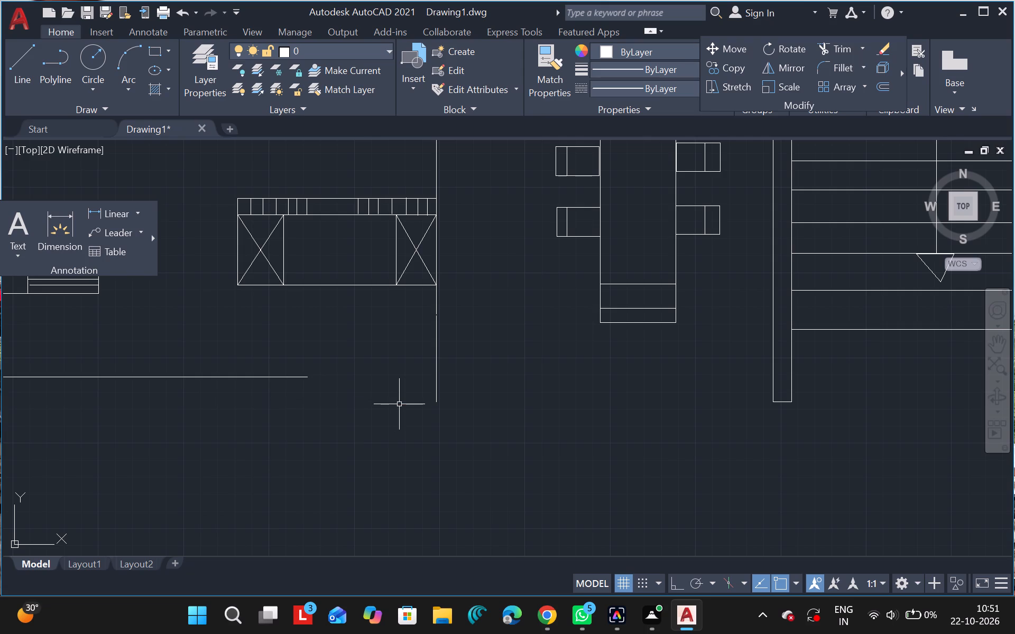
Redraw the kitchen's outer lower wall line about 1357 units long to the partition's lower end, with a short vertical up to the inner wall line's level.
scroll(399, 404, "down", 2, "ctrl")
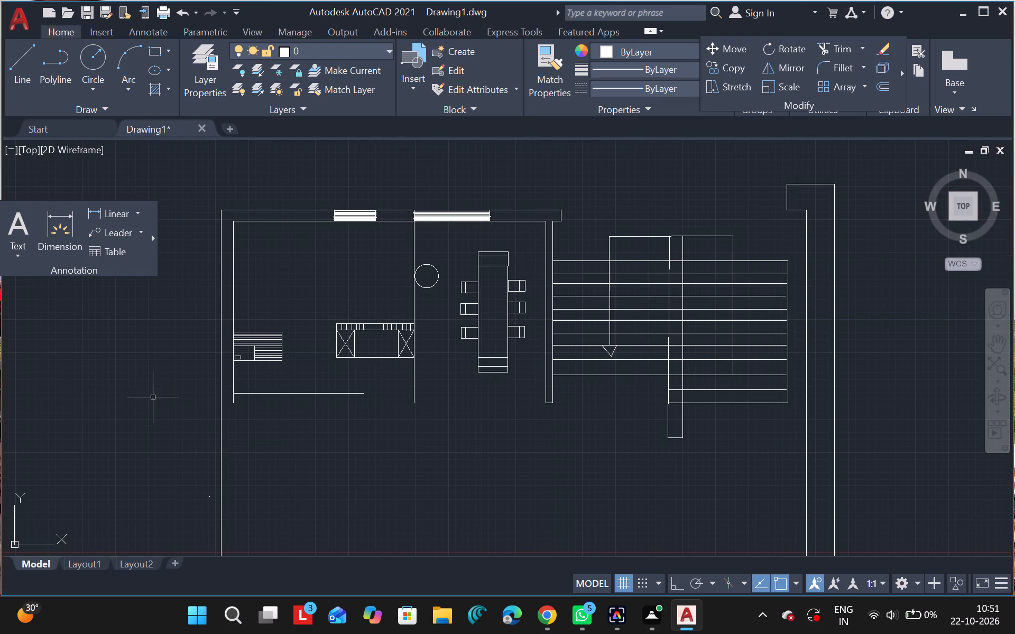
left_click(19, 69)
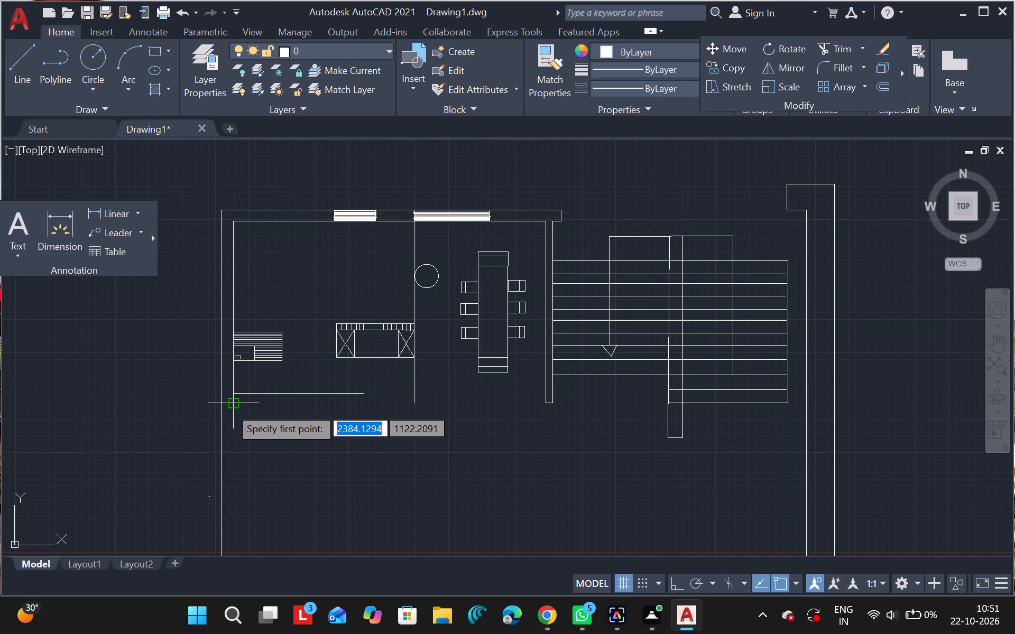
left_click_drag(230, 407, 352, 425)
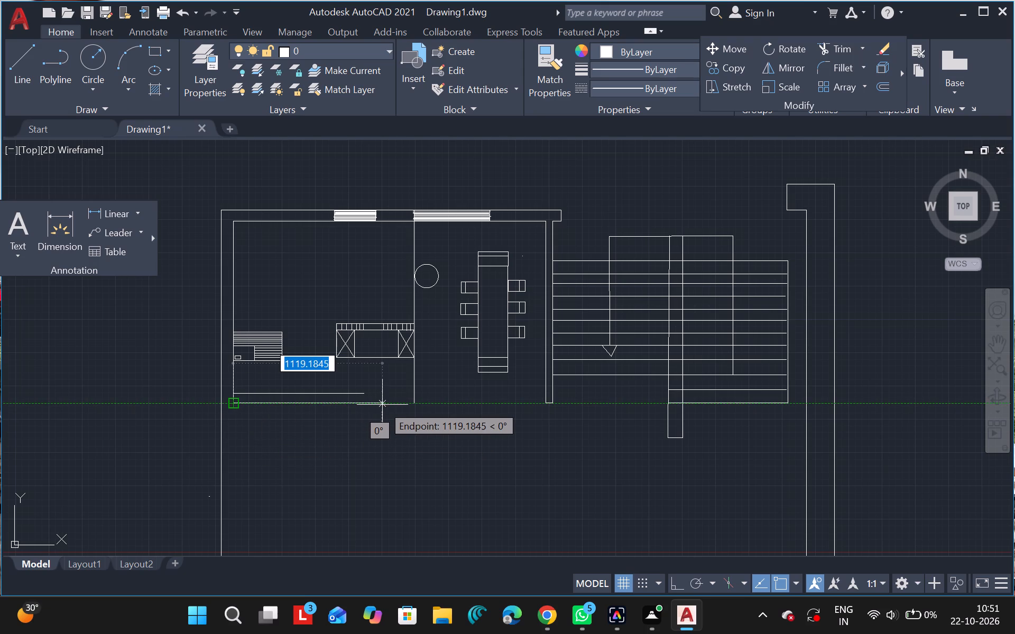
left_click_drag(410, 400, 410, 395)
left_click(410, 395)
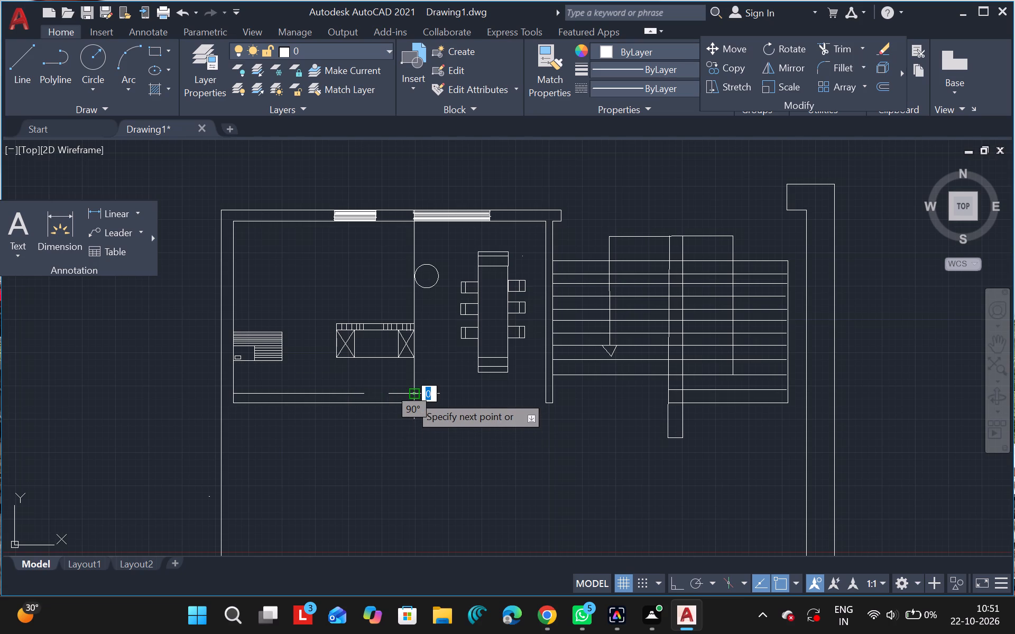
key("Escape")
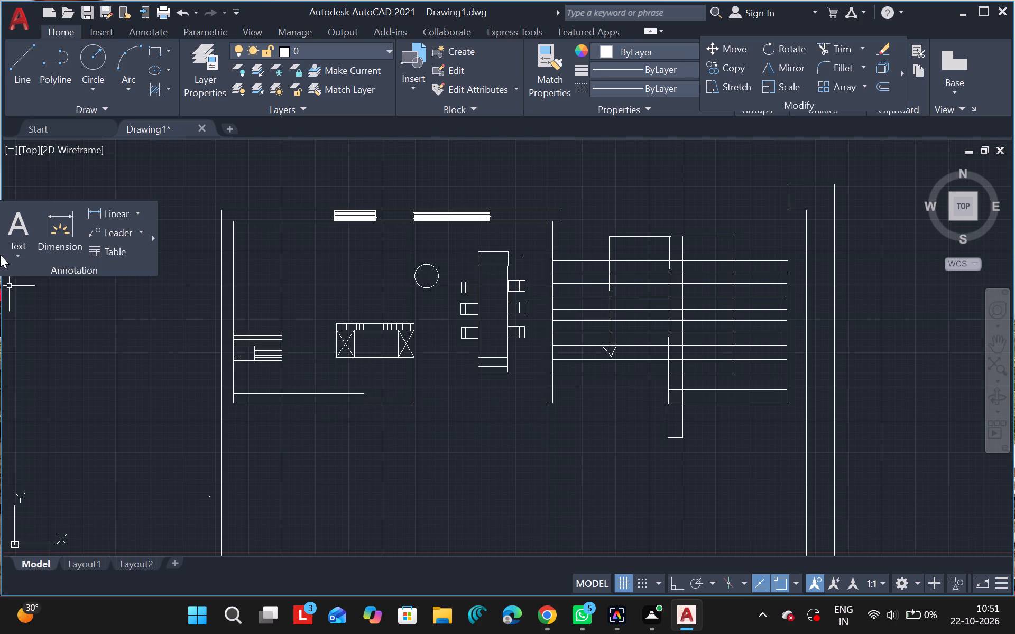
Draw a line continuing the kitchen's inner lower wall line horizontally to the partition, turning a short way up along it.
left_click(8, 69)
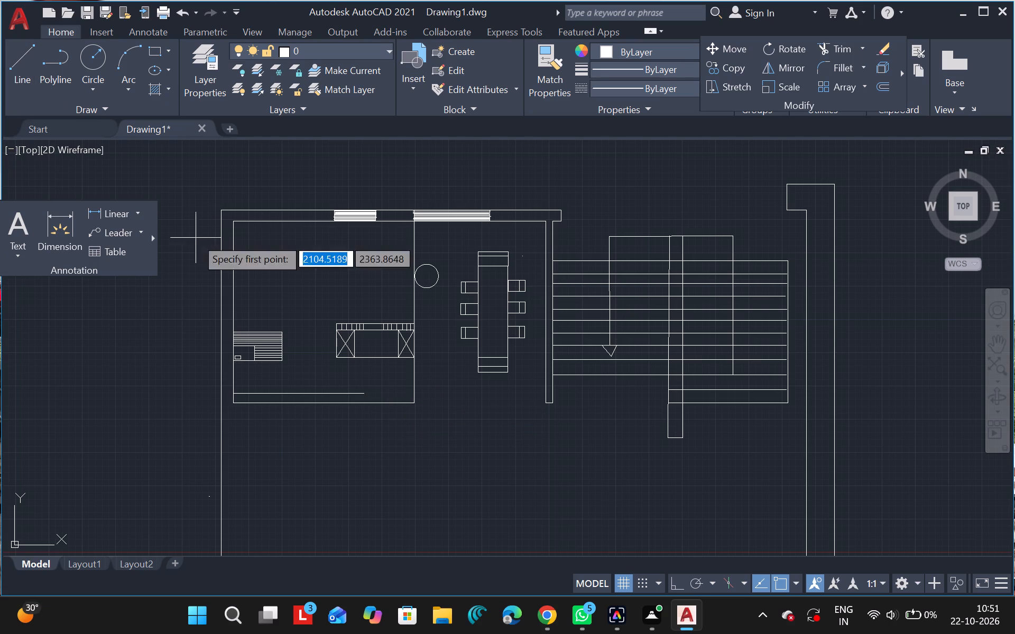
left_click_drag(366, 396, 370, 396)
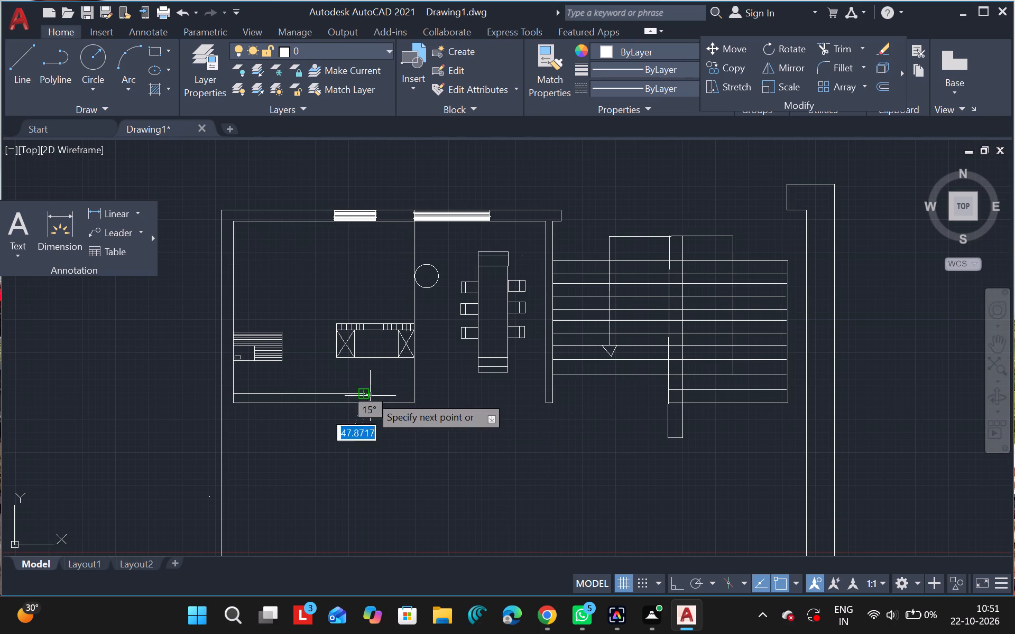
left_click_drag(370, 396, 404, 397)
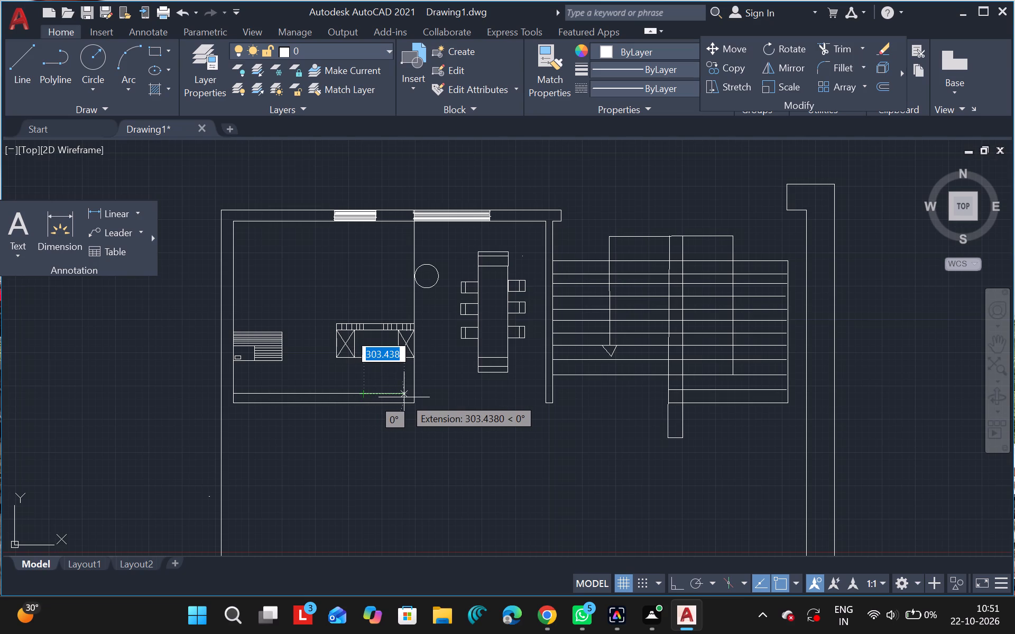
left_click_drag(404, 397, 406, 397)
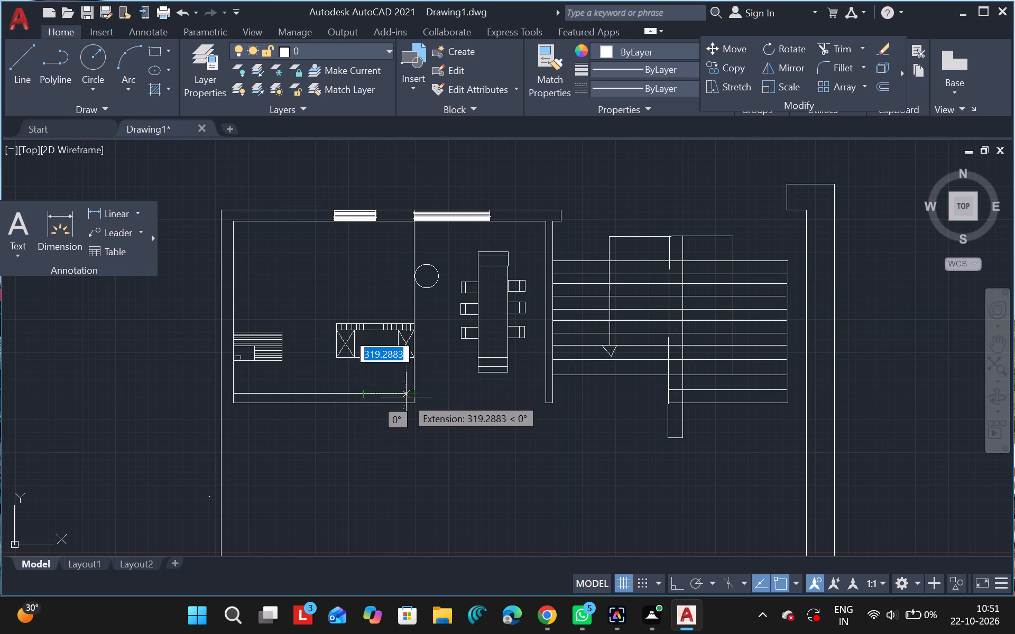
left_click_drag(406, 397, 413, 396)
left_click_drag(413, 396, 416, 372)
left_click(416, 372)
key("Escape")
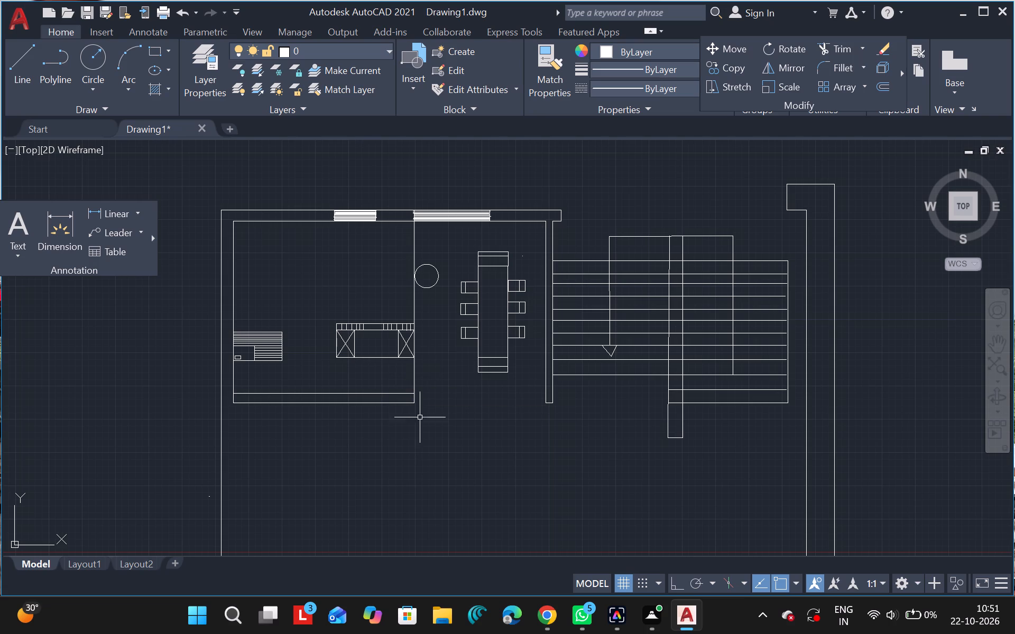
Delete the short vertical segments between the two lower wall lines and directly above them, opening a gap at the partition's lower end.
left_click(414, 400)
key("BackSpace")
key("Delete")
scroll(405, 397, "up", 4, "ctrl")
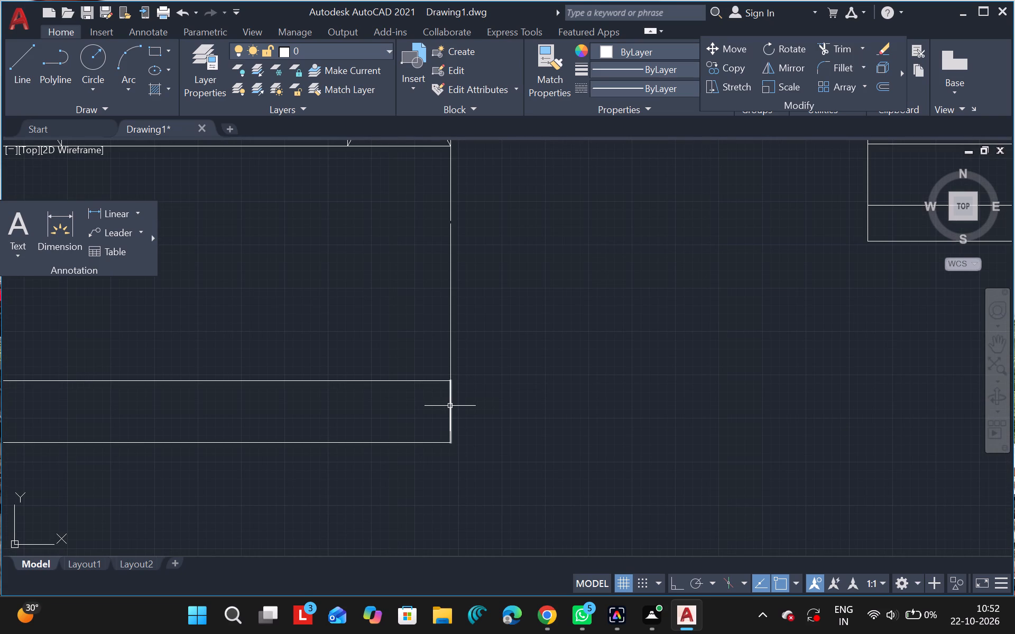
left_click(450, 406)
key("Delete")
left_click(450, 315)
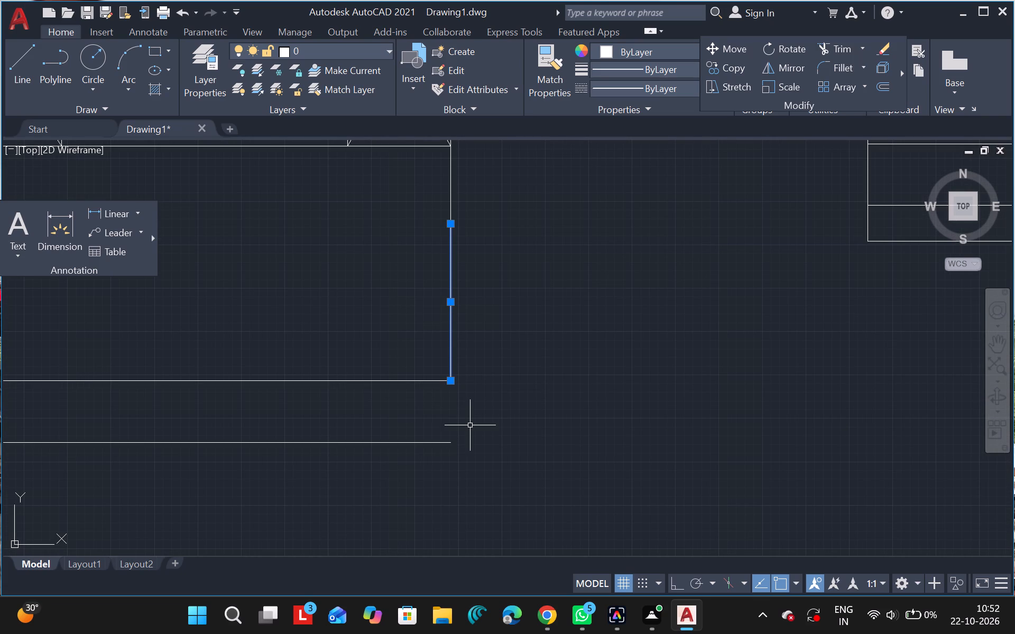
key("Delete")
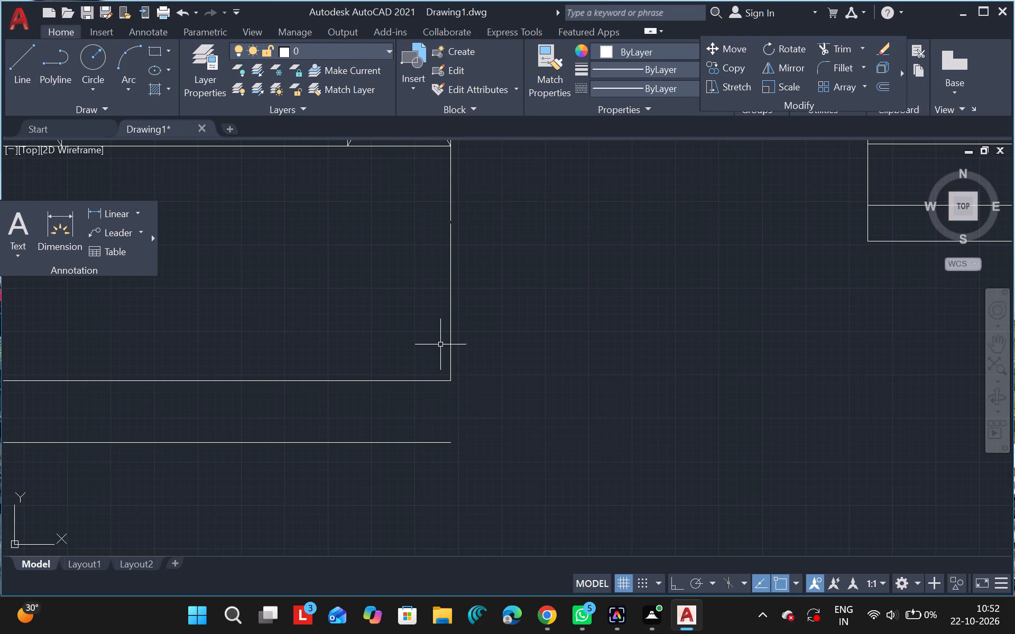
left_click(450, 336)
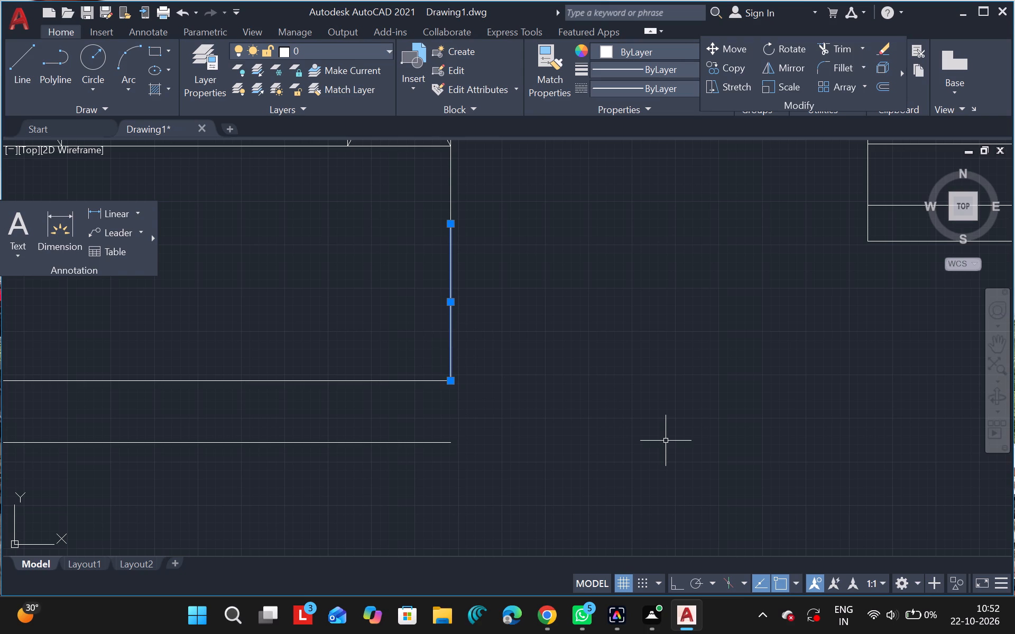
key("Delete")
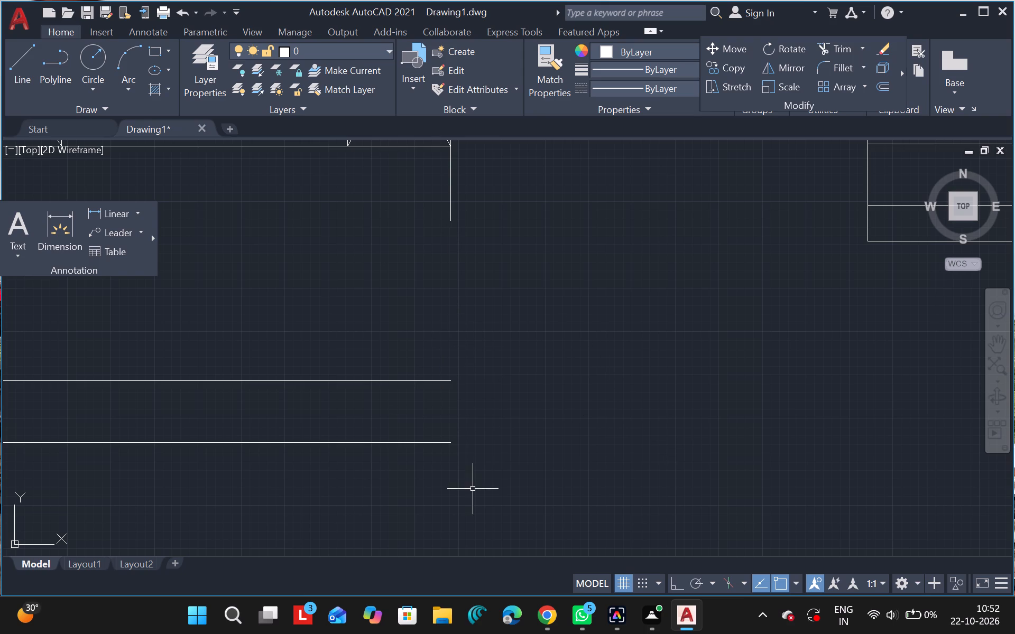
Draw a vertical line up from the inner lower wall line's end, stopping short of the remaining partition line.
left_click(26, 62)
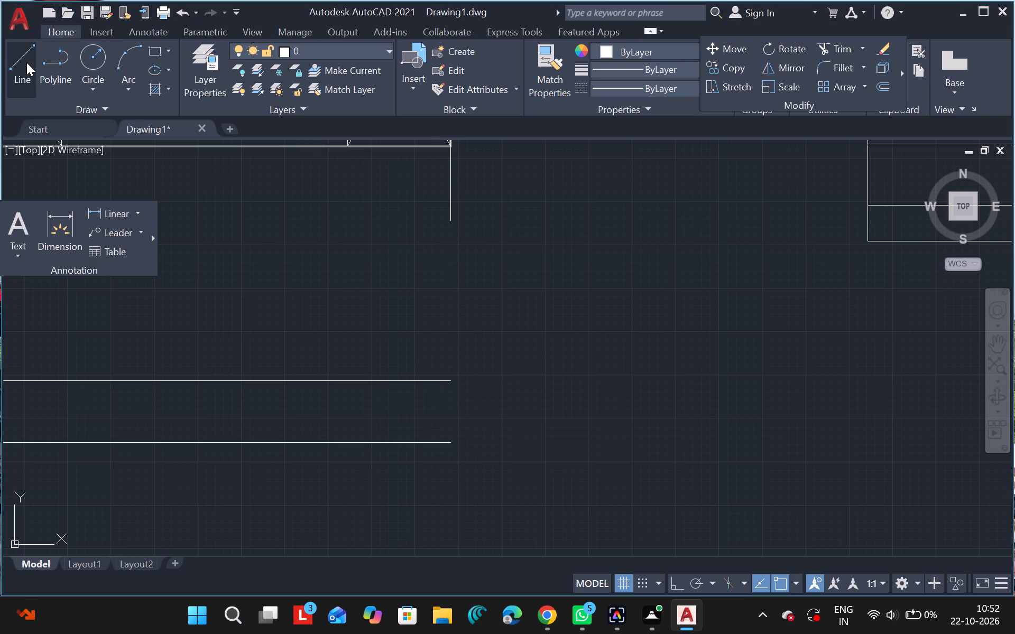
left_click_drag(449, 385, 450, 284)
left_click(450, 268)
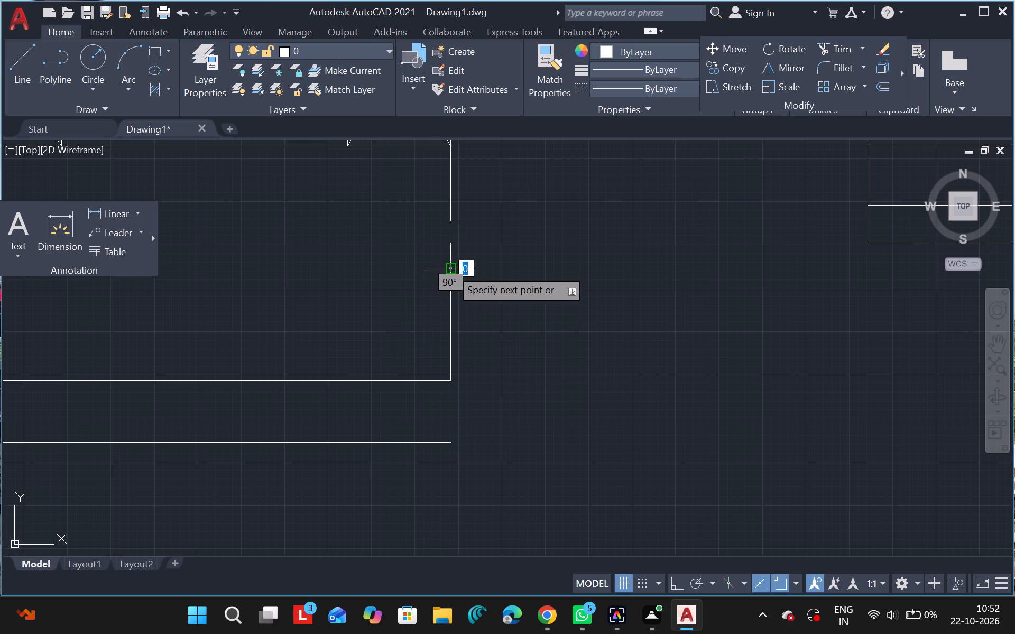
key("Escape")
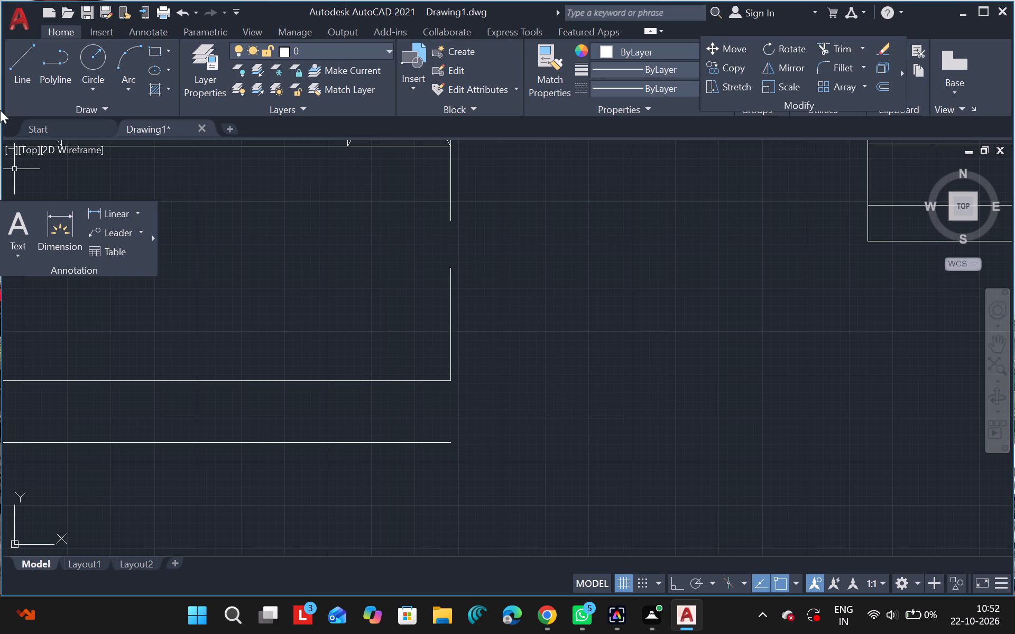
Draw the wall return's outer face: about 30 units past the outer line's end, about 201 units up, and back to the inner vertical's top.
left_click(8, 58)
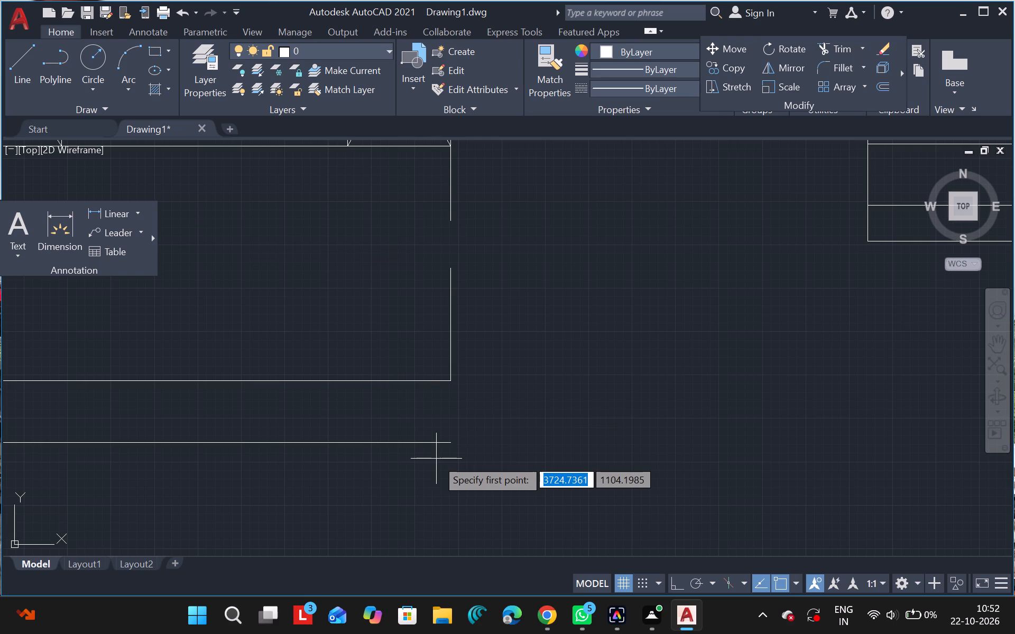
left_click_drag(451, 440, 470, 440)
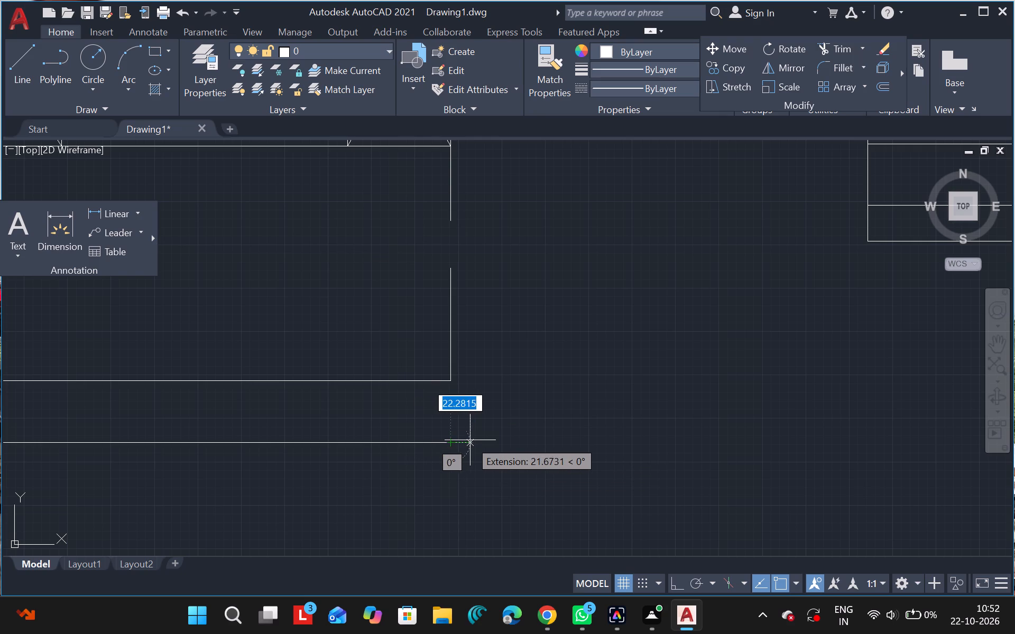
left_click_drag(470, 440, 482, 441)
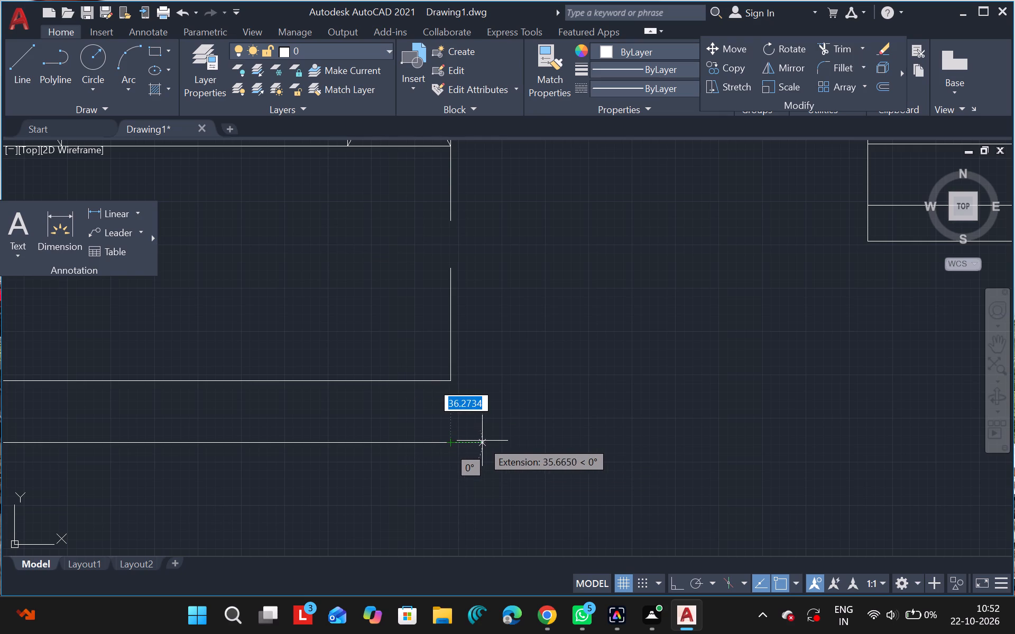
left_click_drag(482, 441, 476, 441)
left_click_drag(476, 441, 481, 277)
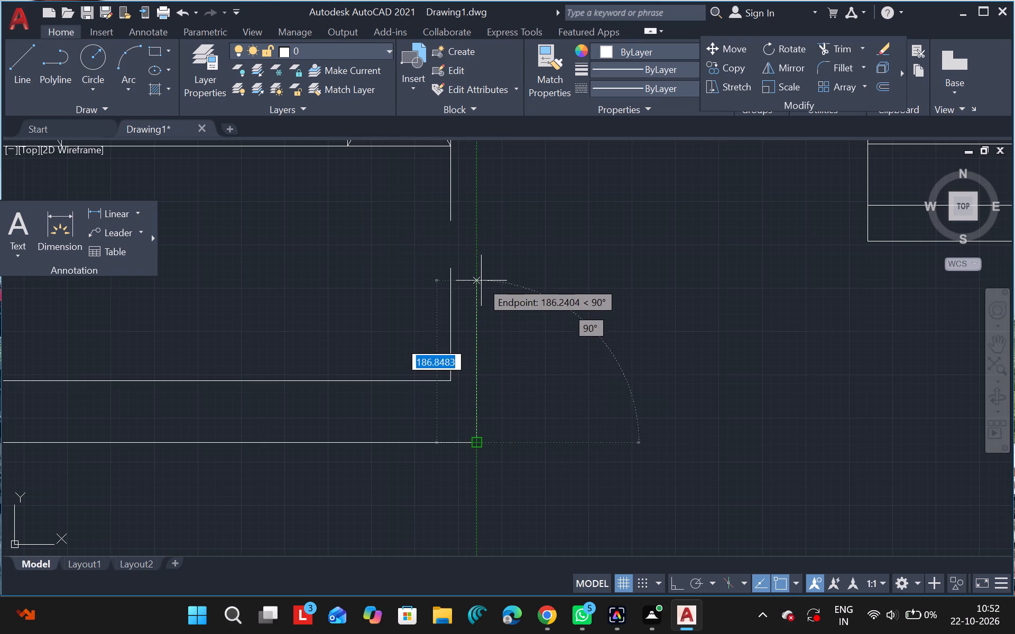
left_click_drag(481, 277, 481, 271)
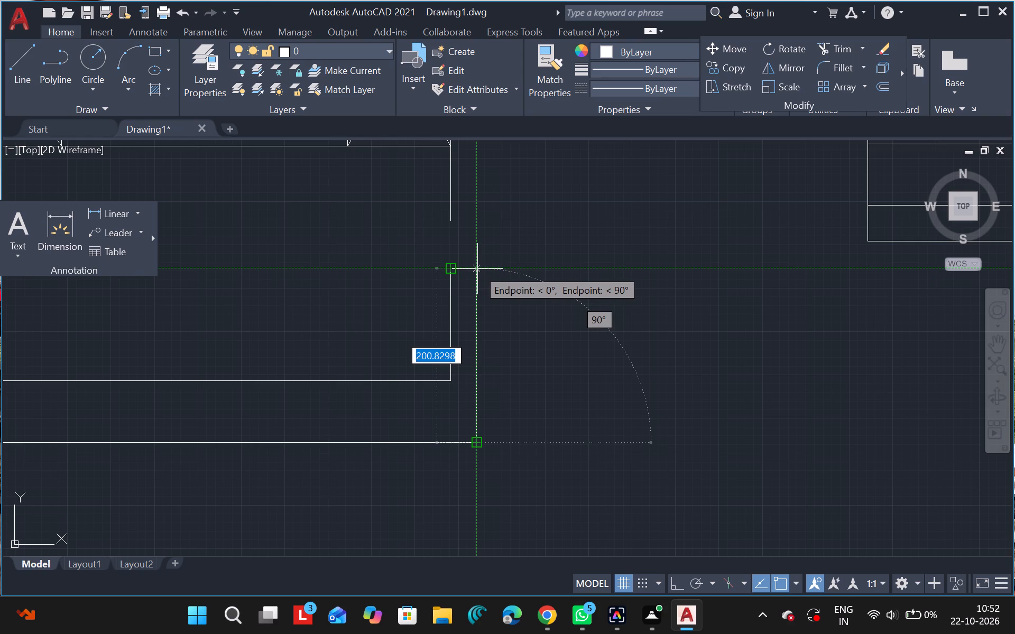
left_click(477, 269)
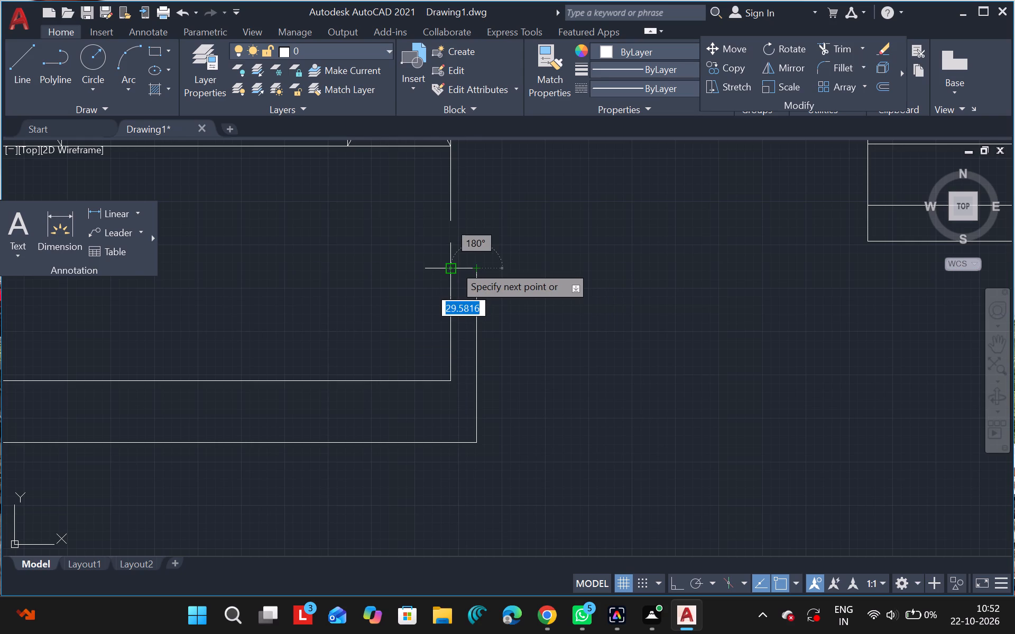
left_click(454, 265)
key("Escape")
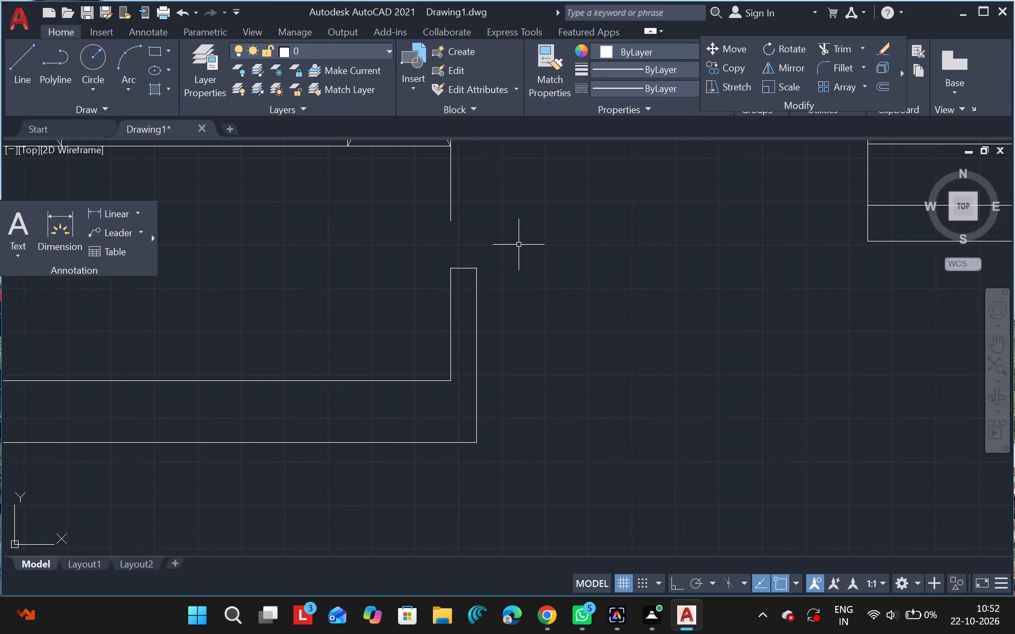
Delete the kitchen's long outer lower wall line, leaving the short extension beneath the wall return.
scroll(519, 245, "down", 4, "ctrl")
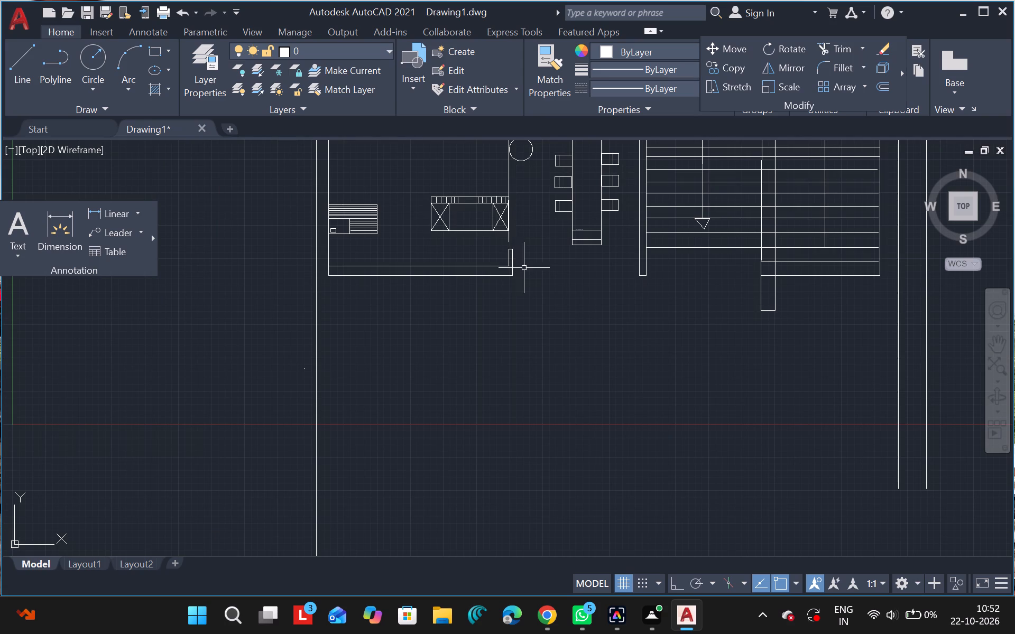
left_click(380, 275)
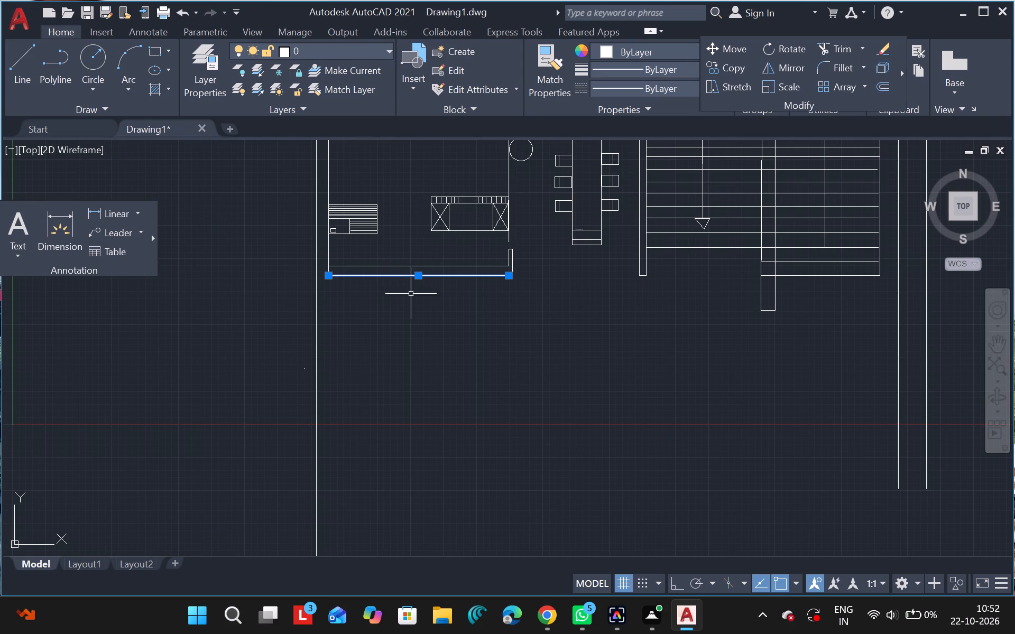
key("Delete")
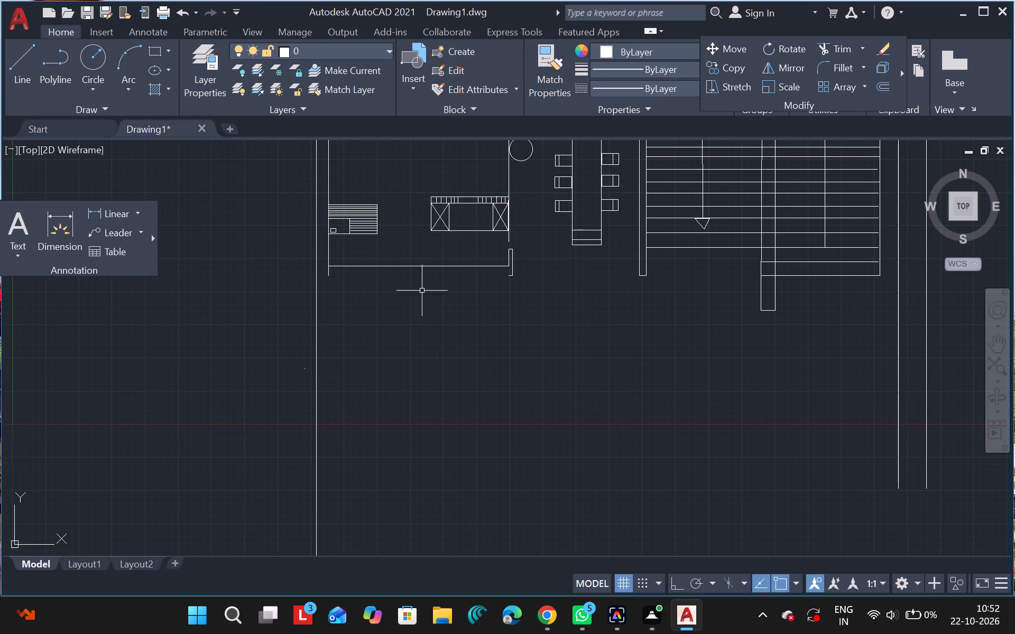
Trim off the short stub of the kitchen's left wall line that extends below the inner lower wall line.
left_click(24, 56)
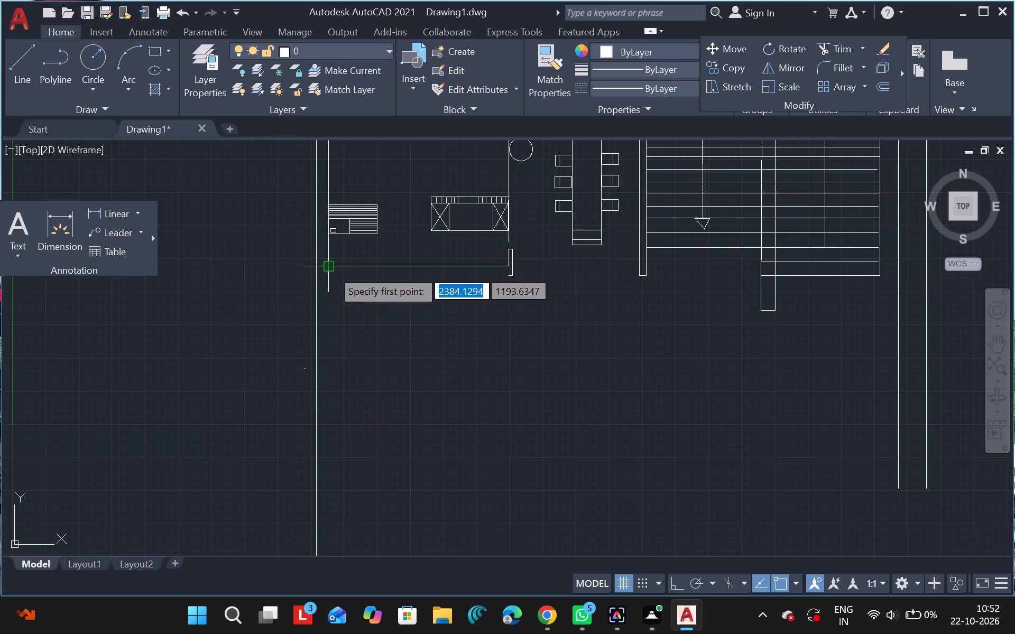
key("Escape")
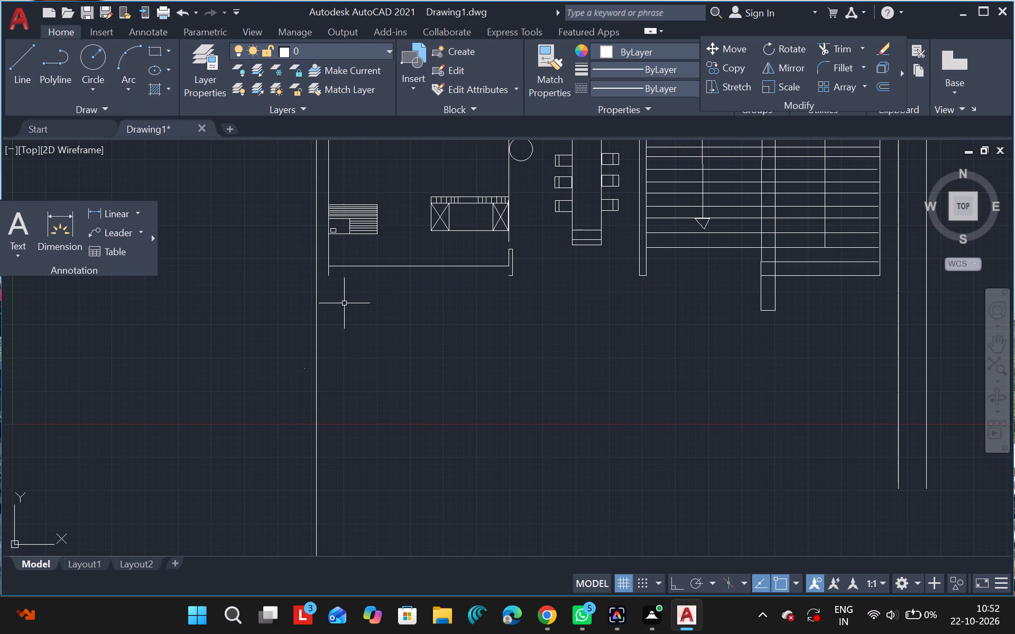
type("tr")
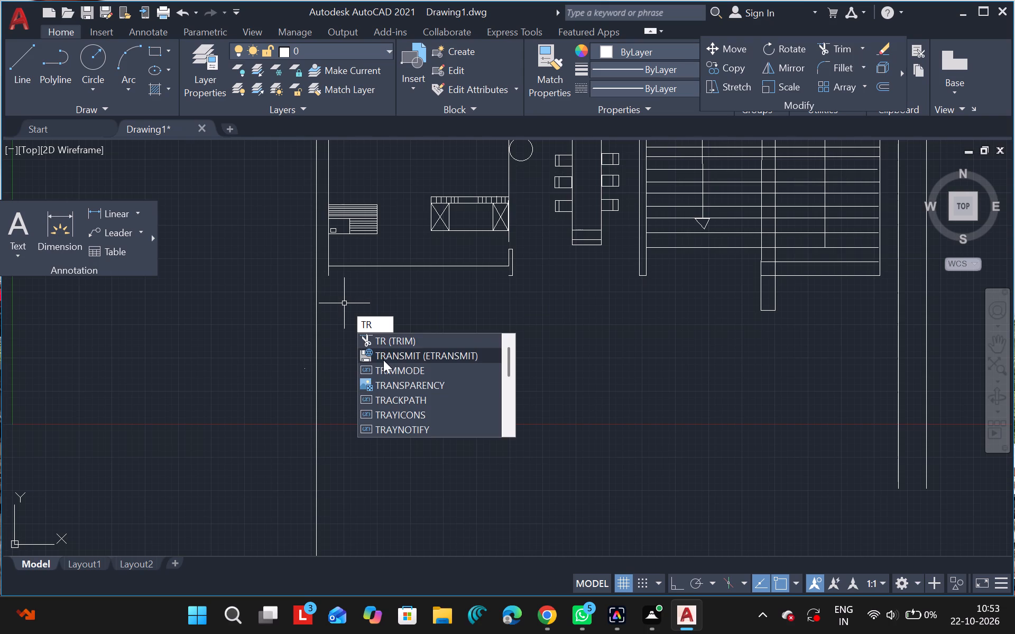
left_click(383, 339)
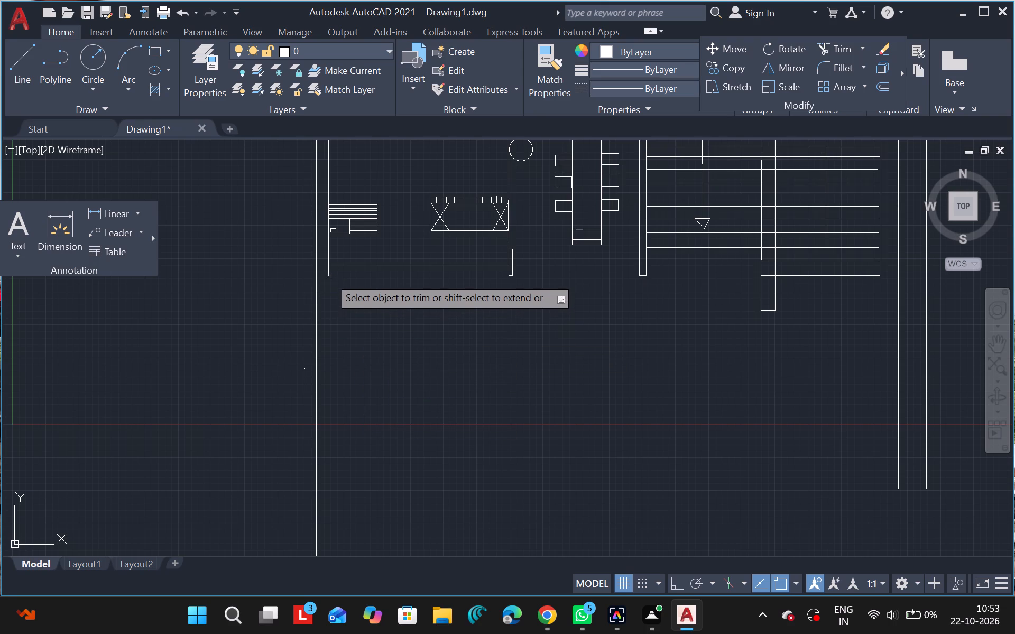
left_click_drag(329, 273, 236, 237)
key("Escape")
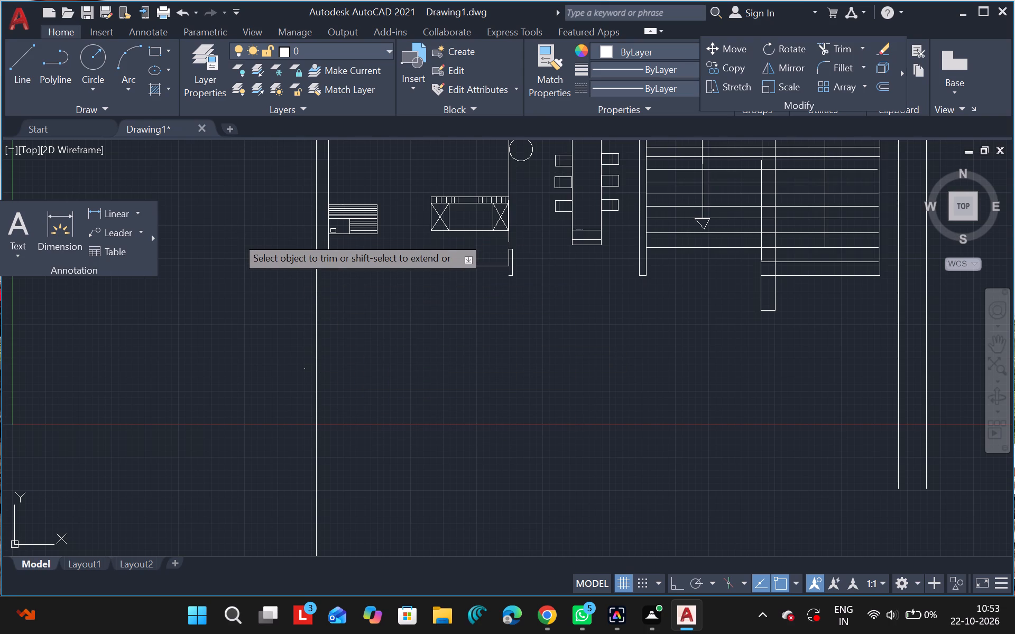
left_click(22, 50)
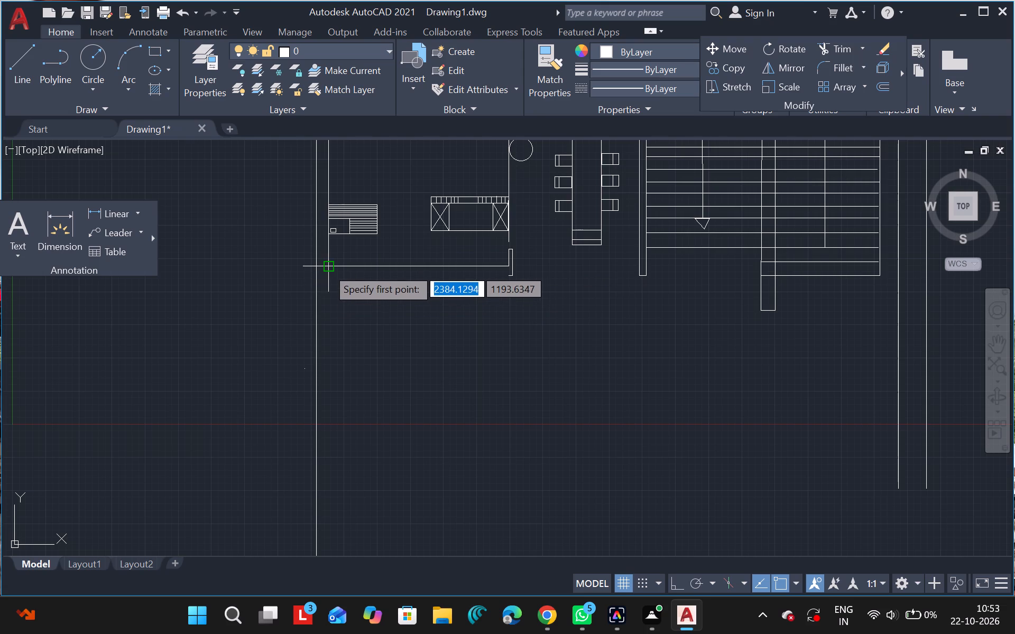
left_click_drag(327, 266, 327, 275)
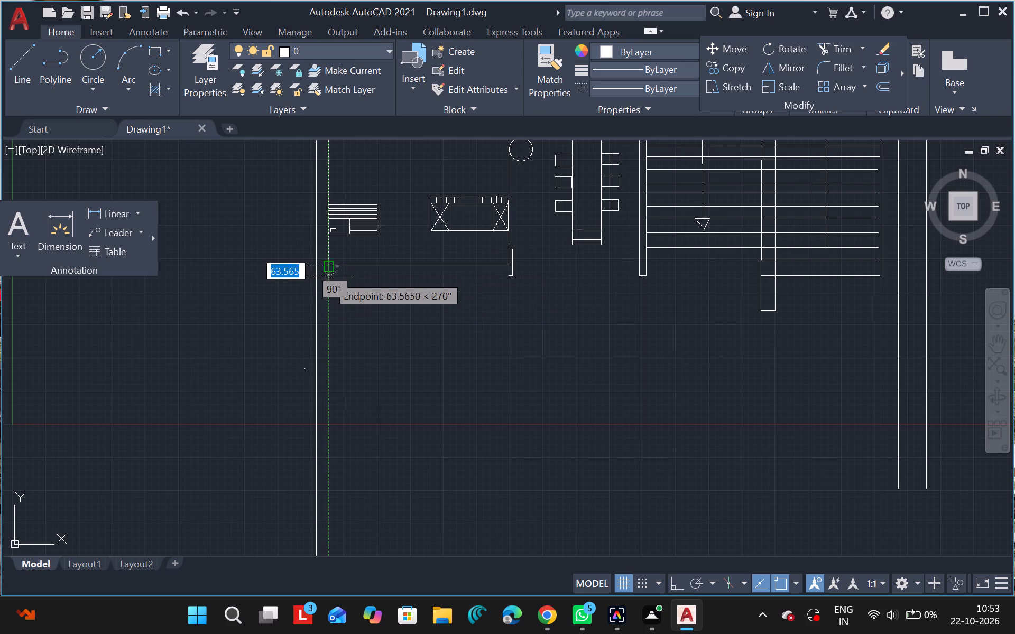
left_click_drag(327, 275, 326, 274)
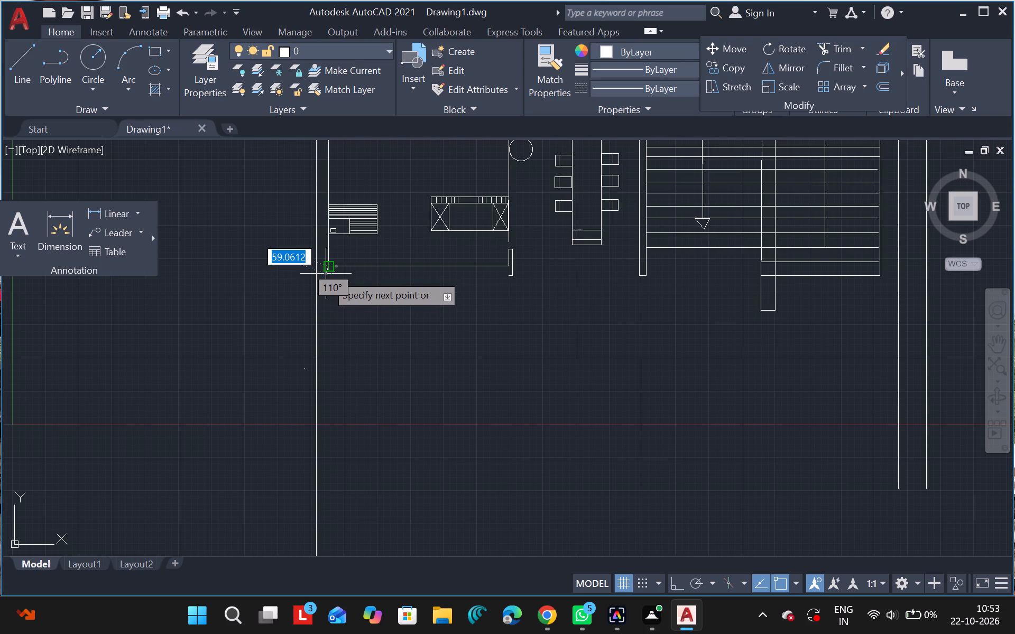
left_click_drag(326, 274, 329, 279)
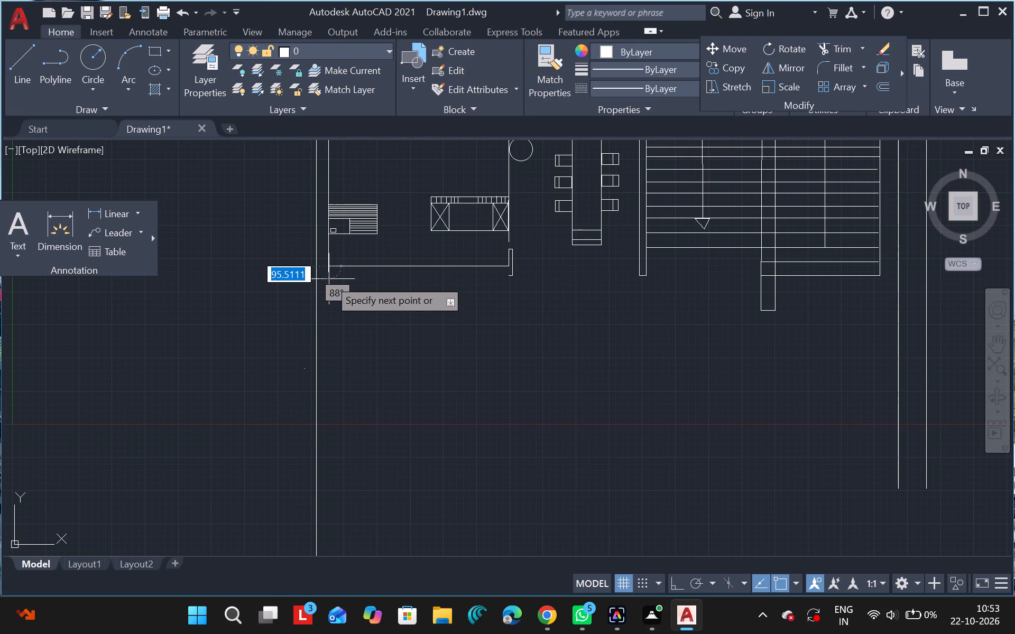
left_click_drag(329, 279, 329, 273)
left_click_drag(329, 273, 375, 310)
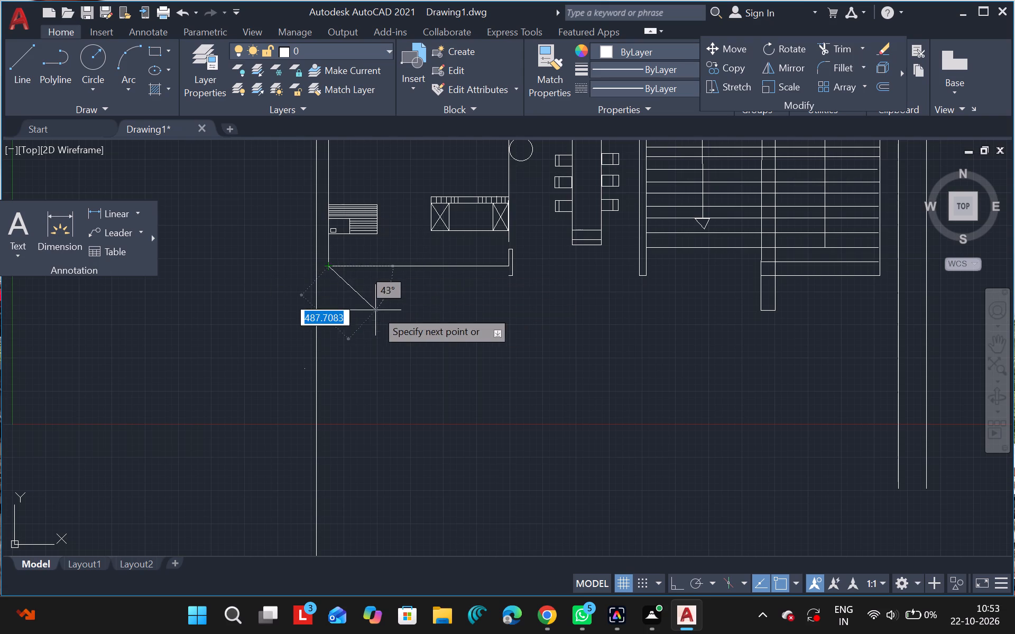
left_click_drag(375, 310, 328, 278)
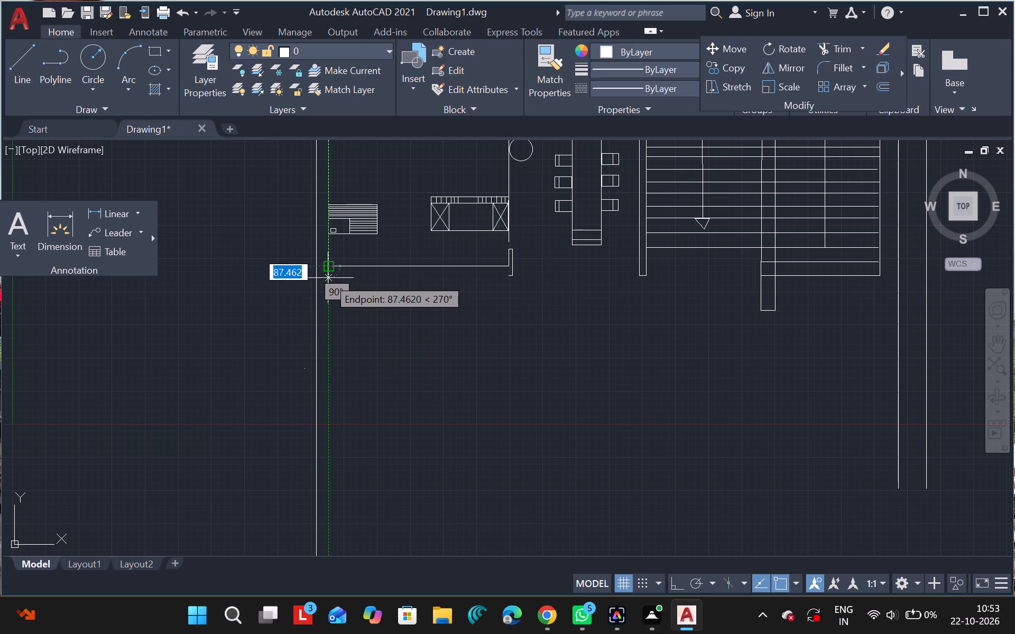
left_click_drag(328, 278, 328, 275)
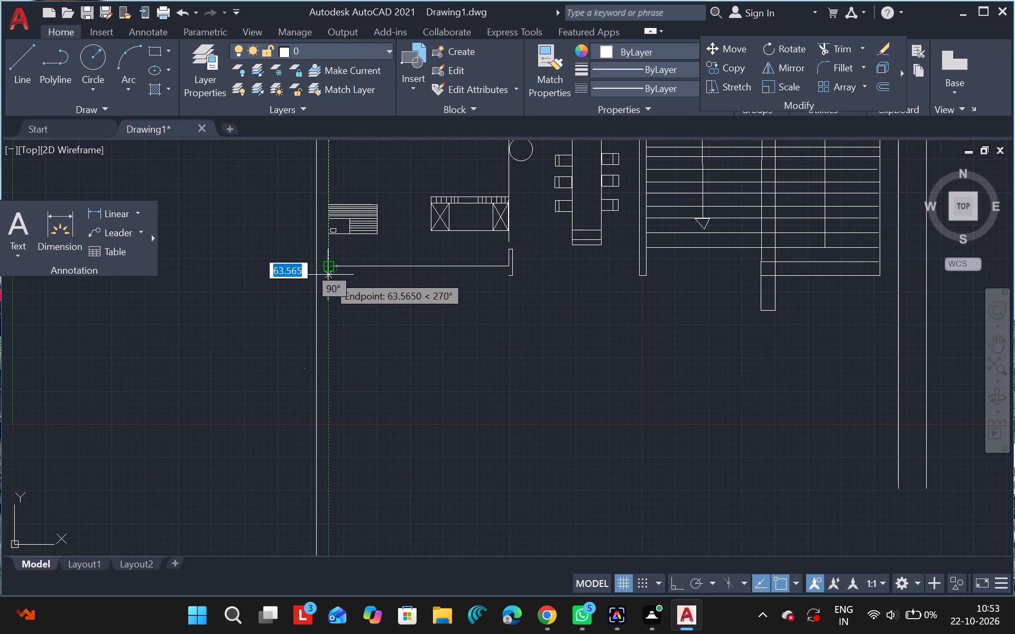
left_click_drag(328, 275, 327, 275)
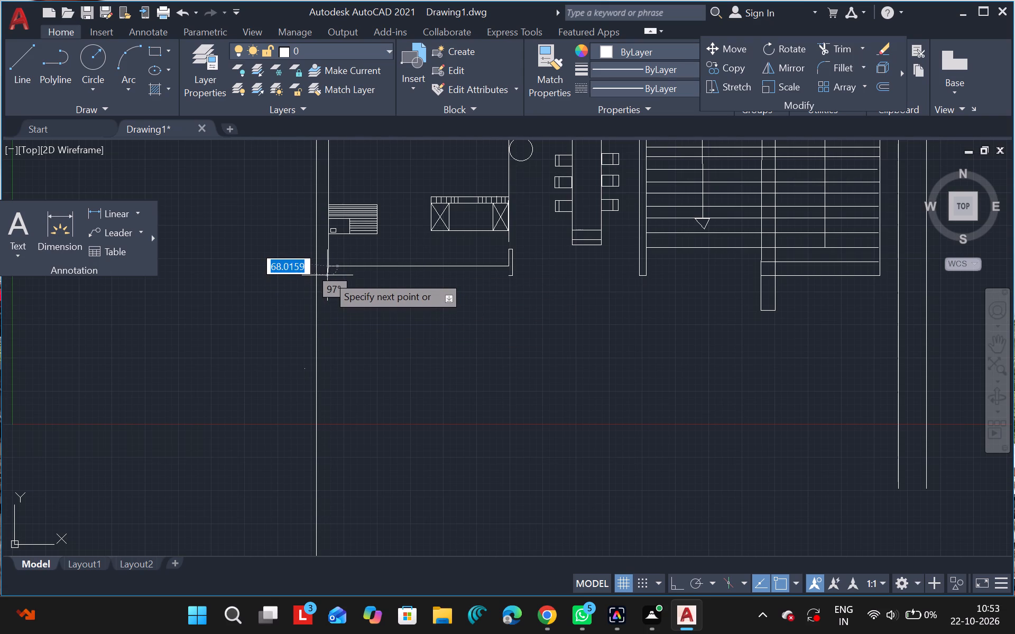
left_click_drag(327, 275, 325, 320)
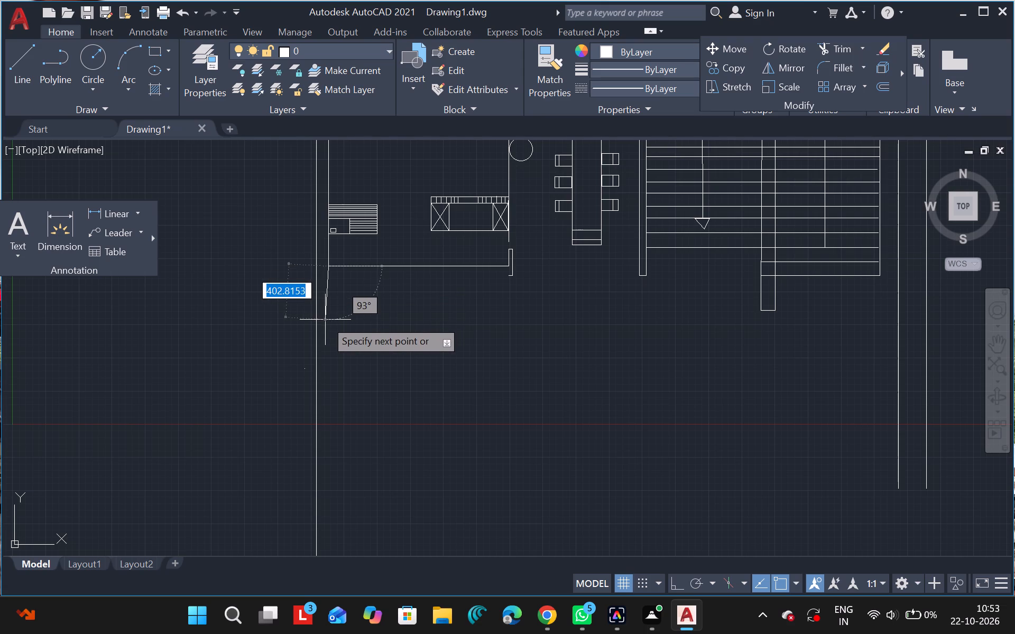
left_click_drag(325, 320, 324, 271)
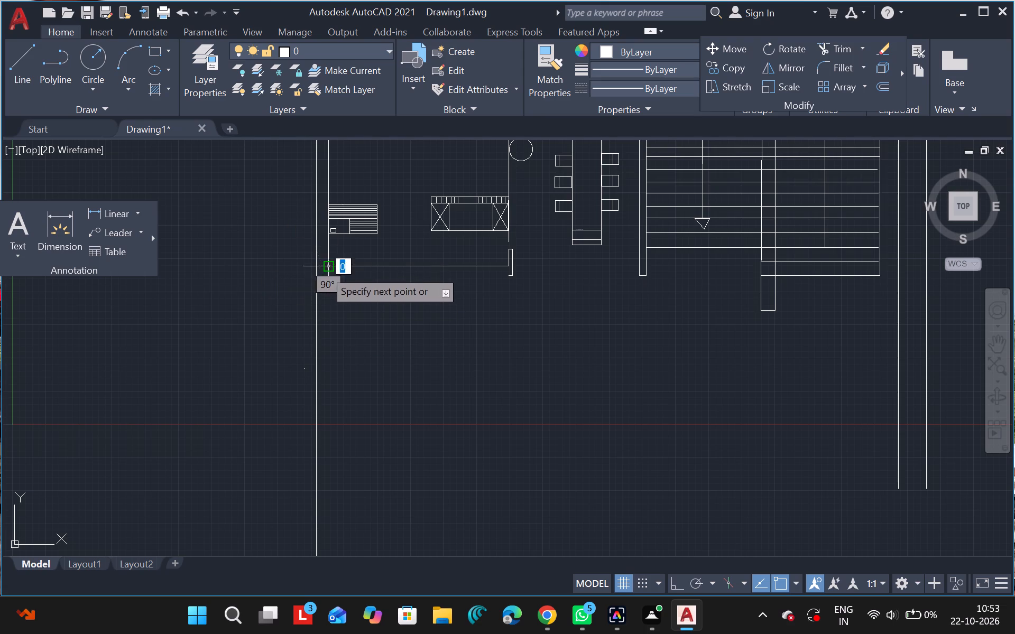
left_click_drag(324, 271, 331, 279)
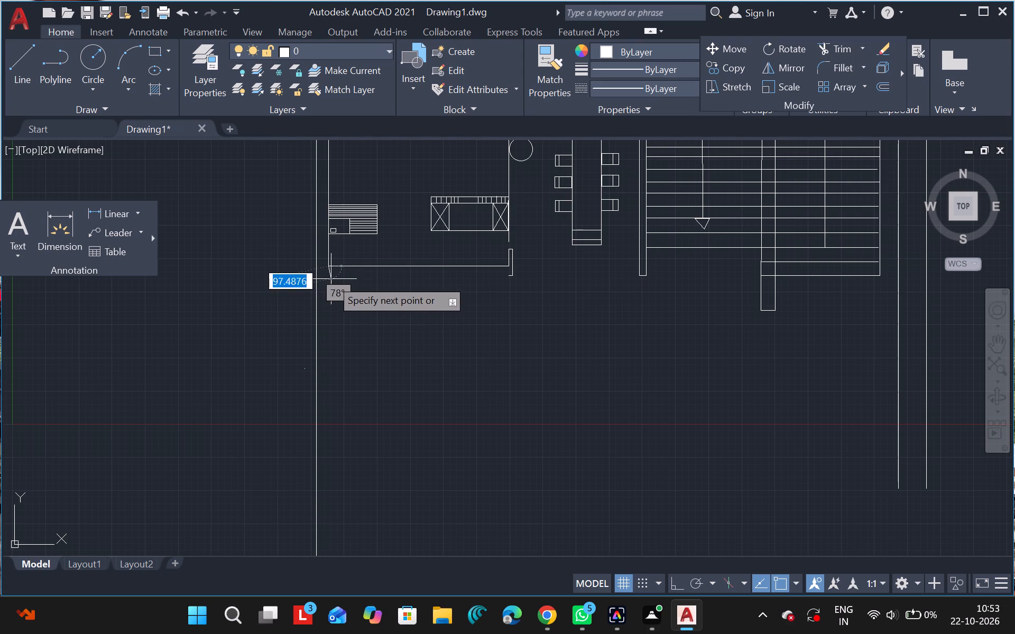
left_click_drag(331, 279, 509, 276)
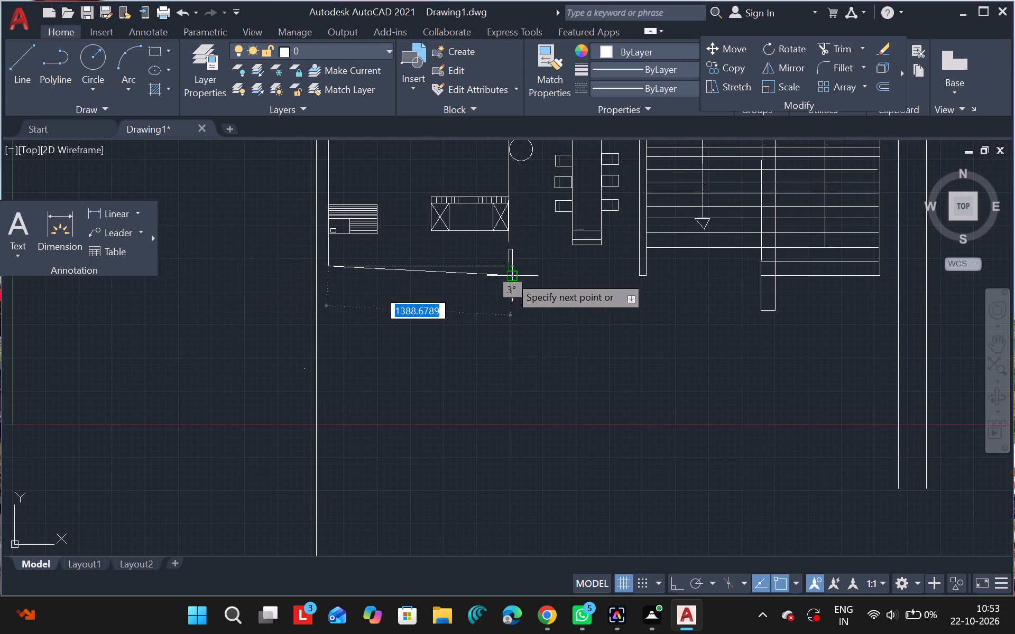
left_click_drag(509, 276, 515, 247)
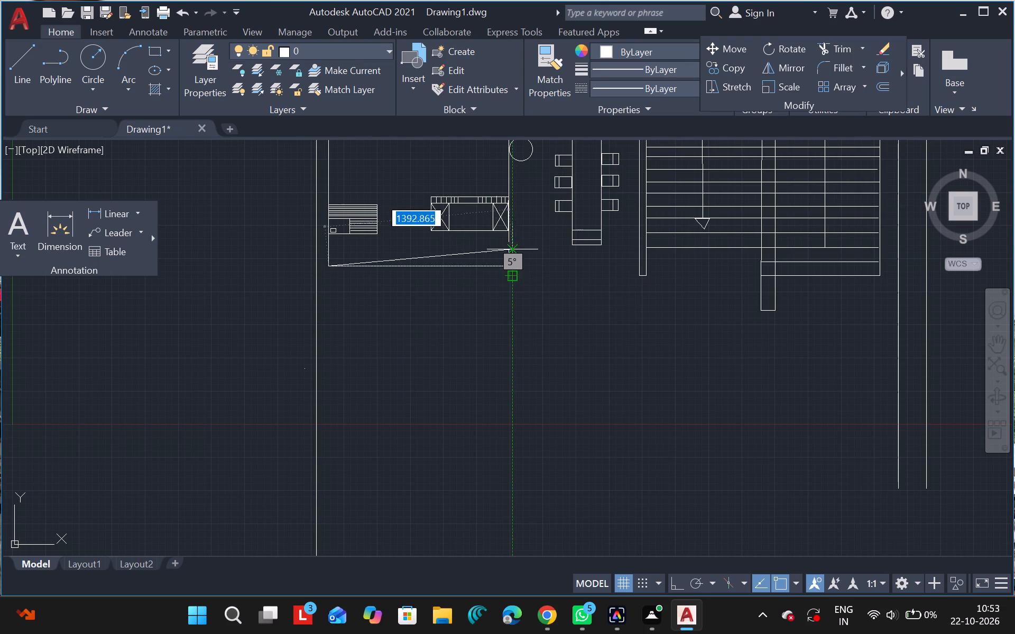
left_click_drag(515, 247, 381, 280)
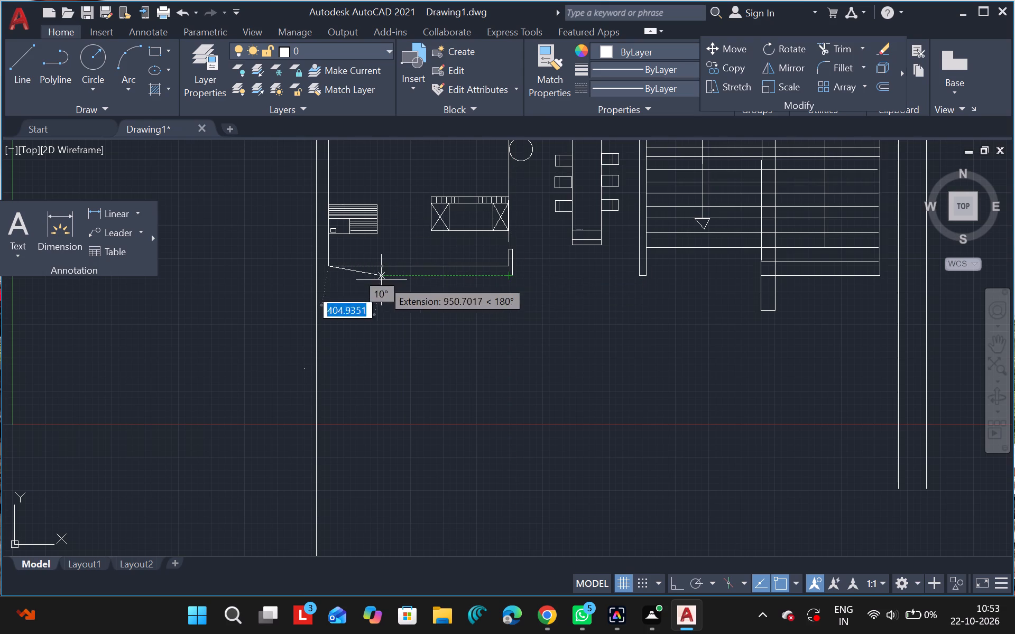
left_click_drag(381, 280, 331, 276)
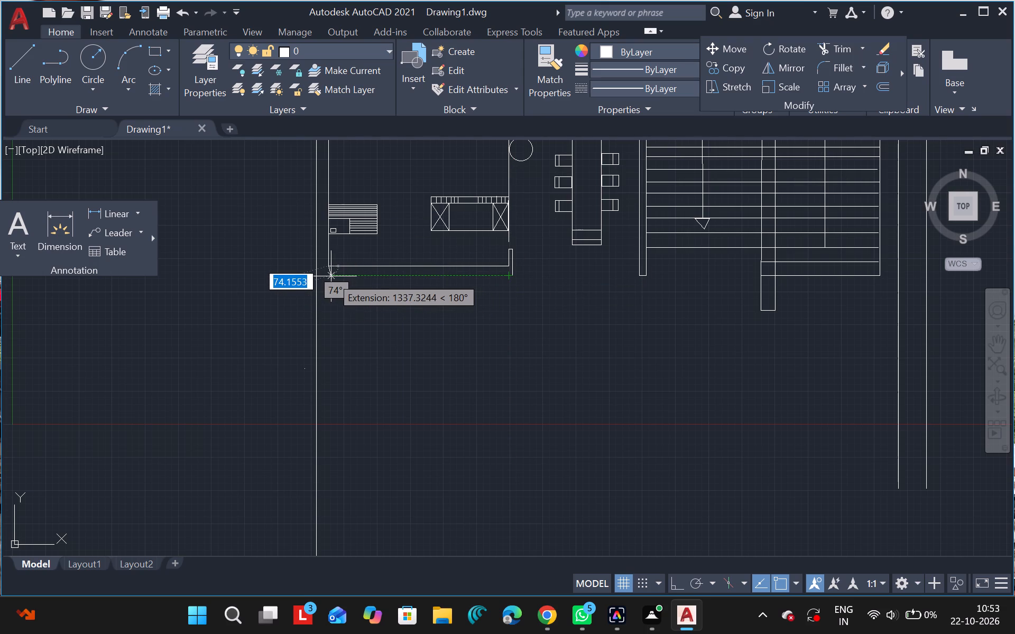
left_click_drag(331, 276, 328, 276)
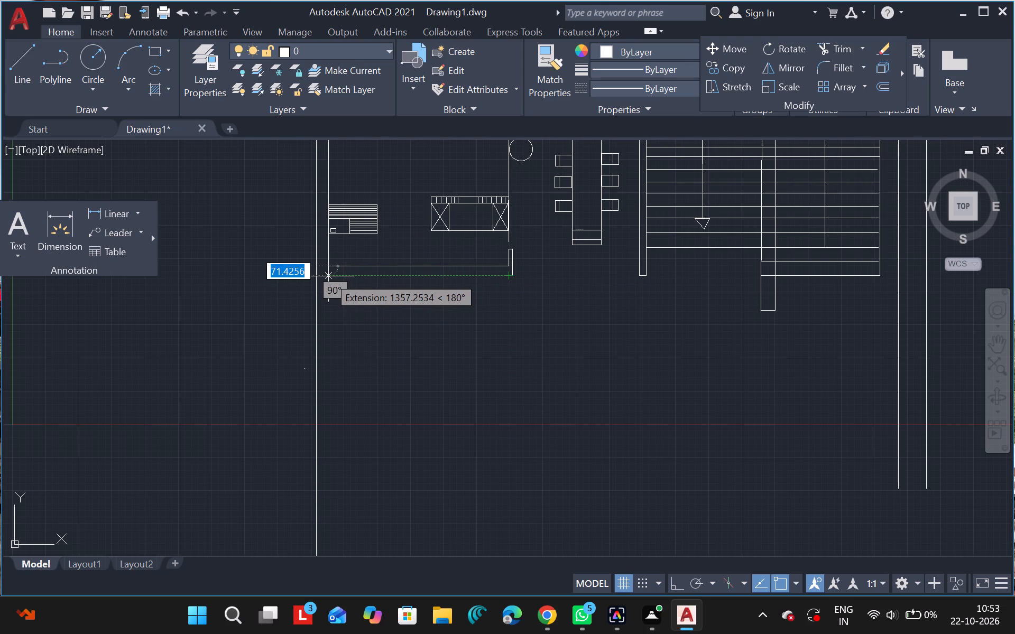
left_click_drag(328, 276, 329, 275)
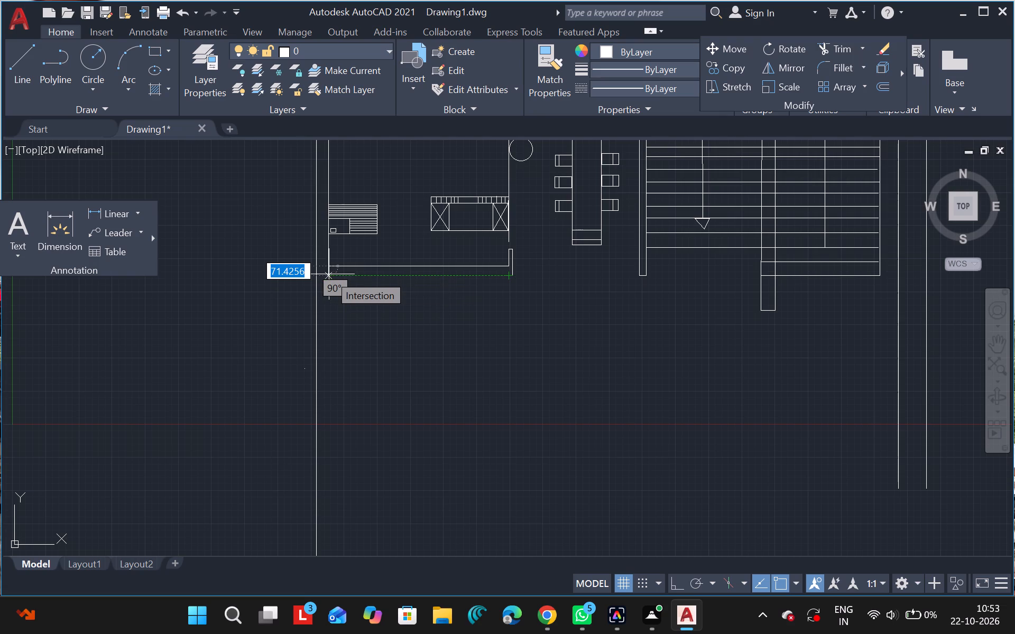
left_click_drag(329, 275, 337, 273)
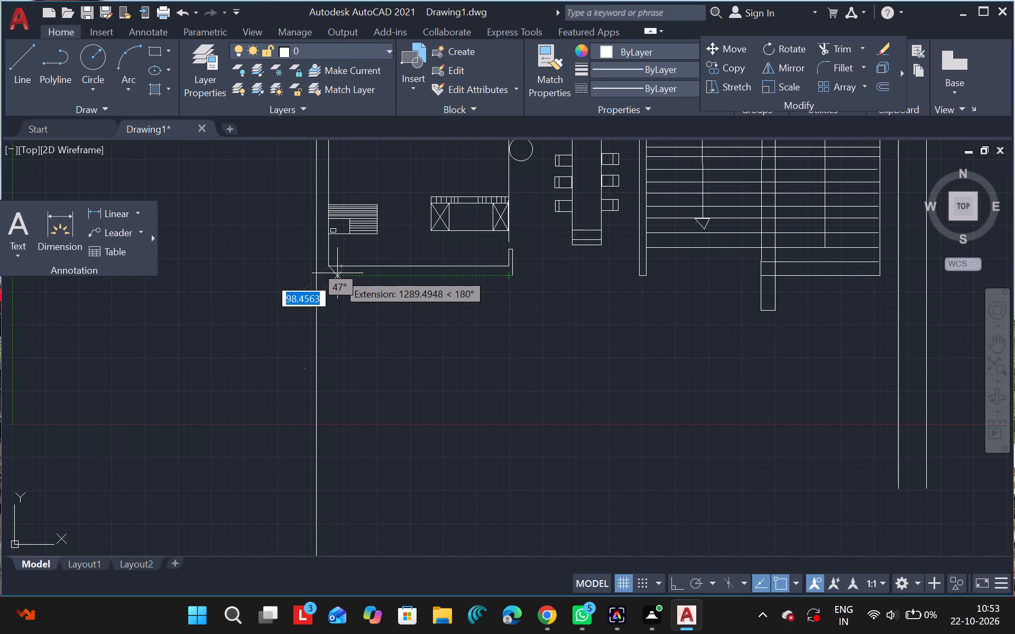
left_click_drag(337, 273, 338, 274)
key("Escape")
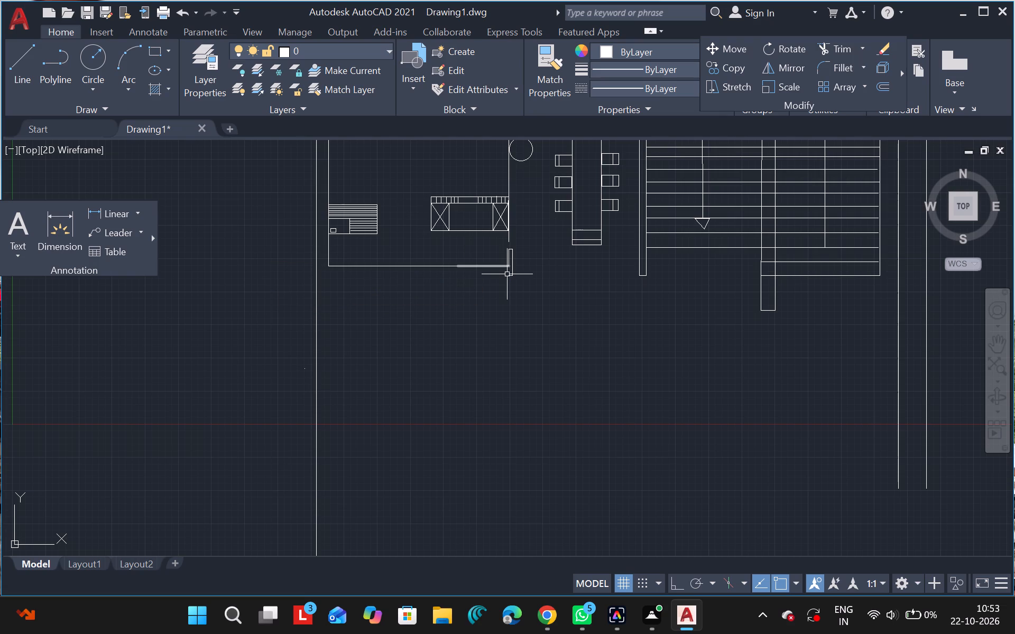
Delete the wall return at the partition's lower end: its outer vertical, bottom extension, short top line and inner vertical.
left_click(511, 273)
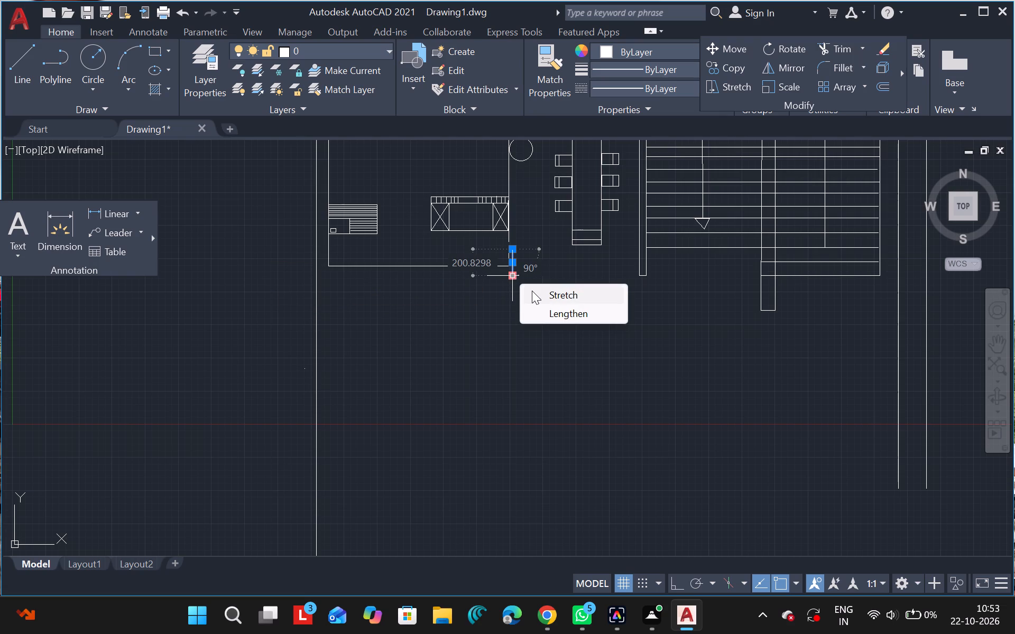
key("Delete")
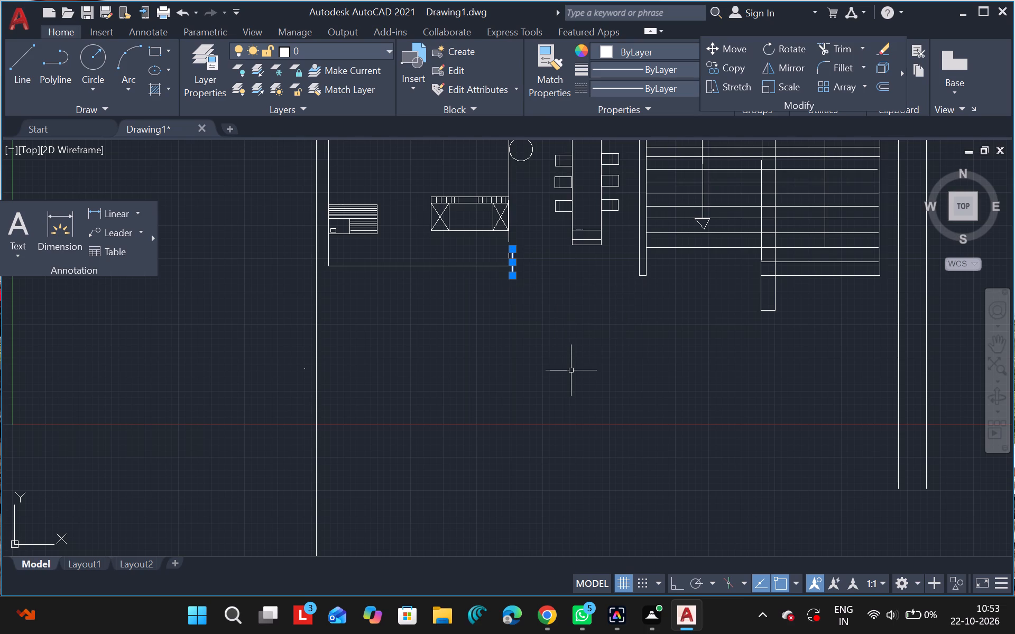
key("Delete")
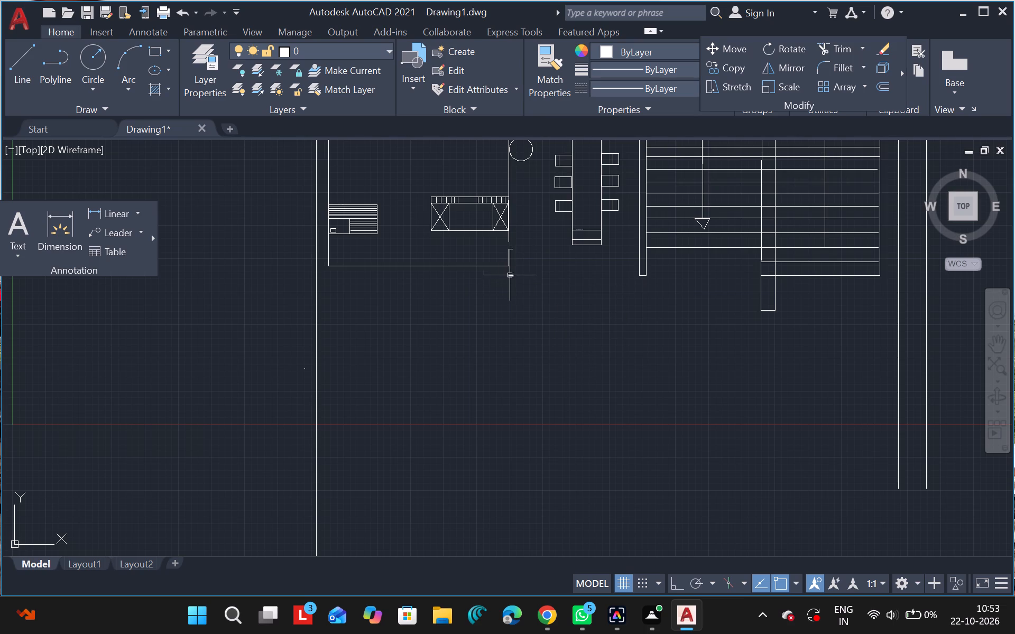
left_click(510, 278)
key("Delete")
left_click(509, 251)
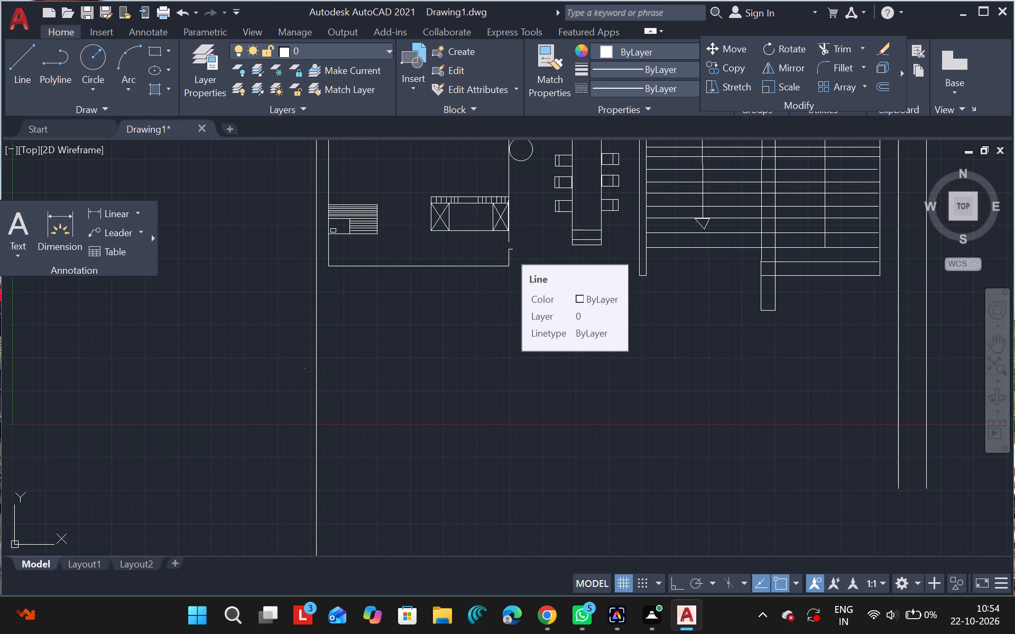
left_click(505, 258)
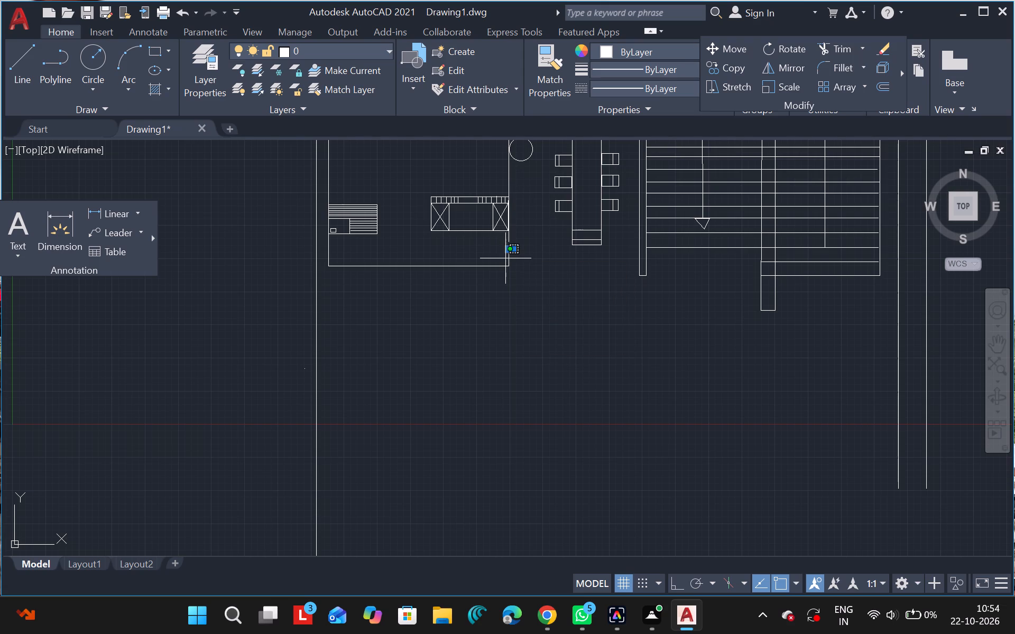
left_click(508, 258)
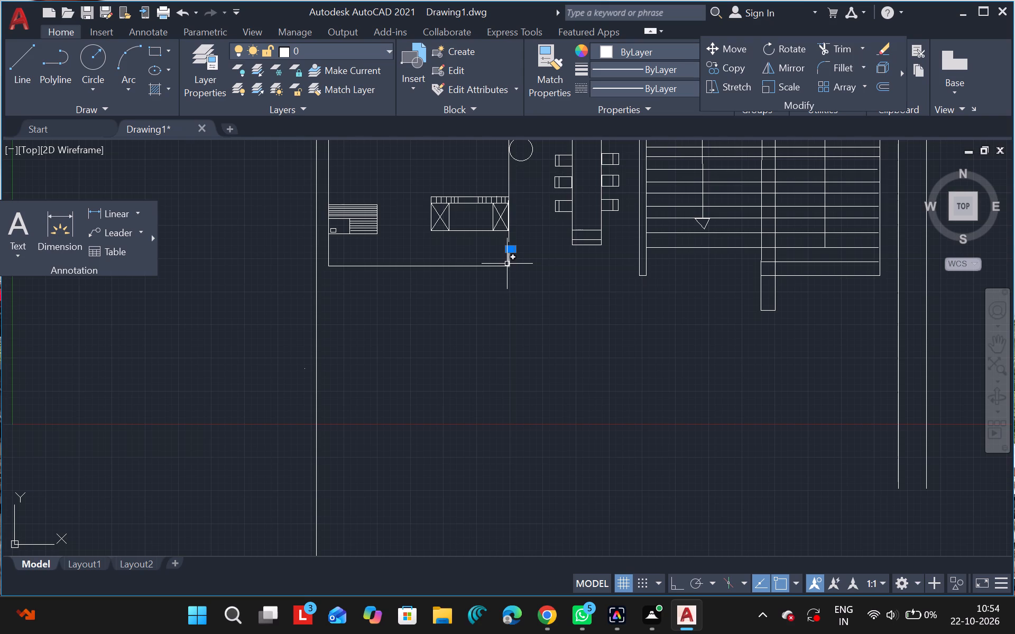
left_click(507, 264)
key("Delete")
Draw the kitchen's outer lower wall line from about 260 units below the partition's end, about 1357 units across, and on to the outer left wall line.
left_click(23, 65)
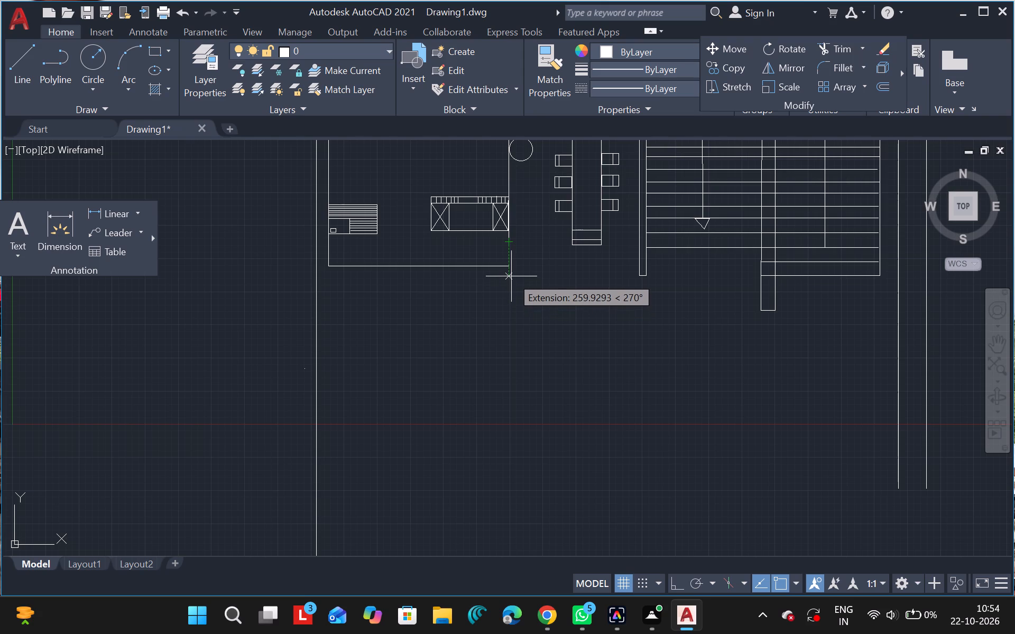
left_click_drag(511, 276, 462, 276)
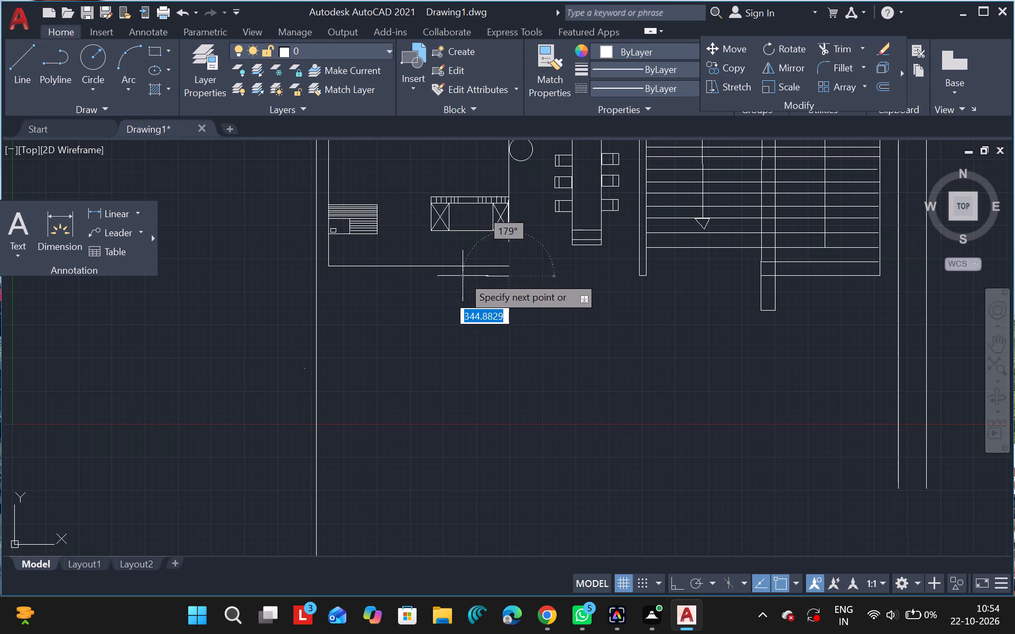
left_click_drag(462, 276, 359, 285)
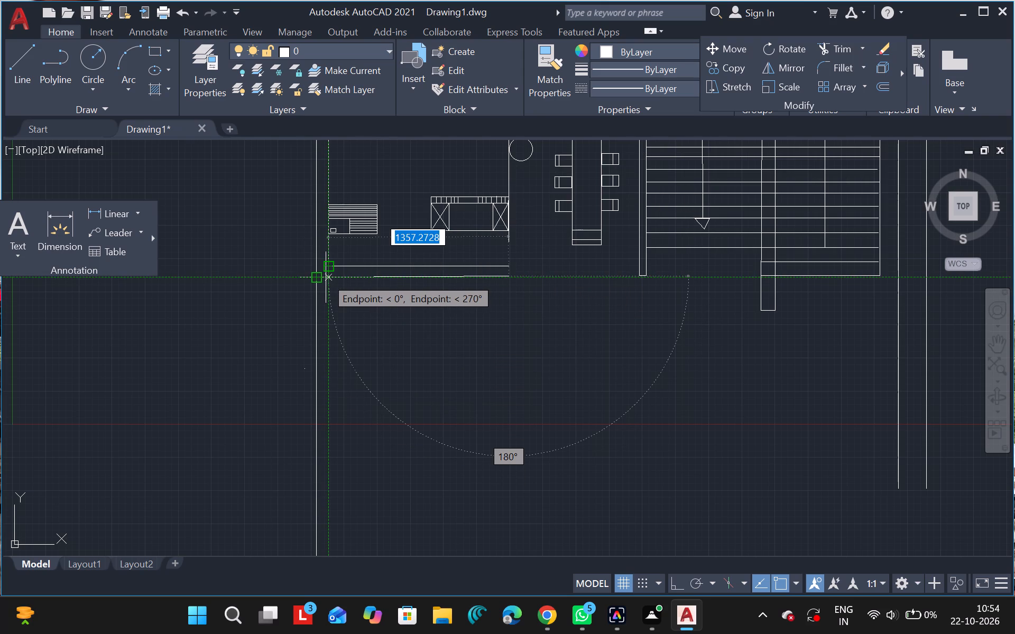
left_click_drag(326, 277, 314, 276)
left_click(314, 276)
key("Escape")
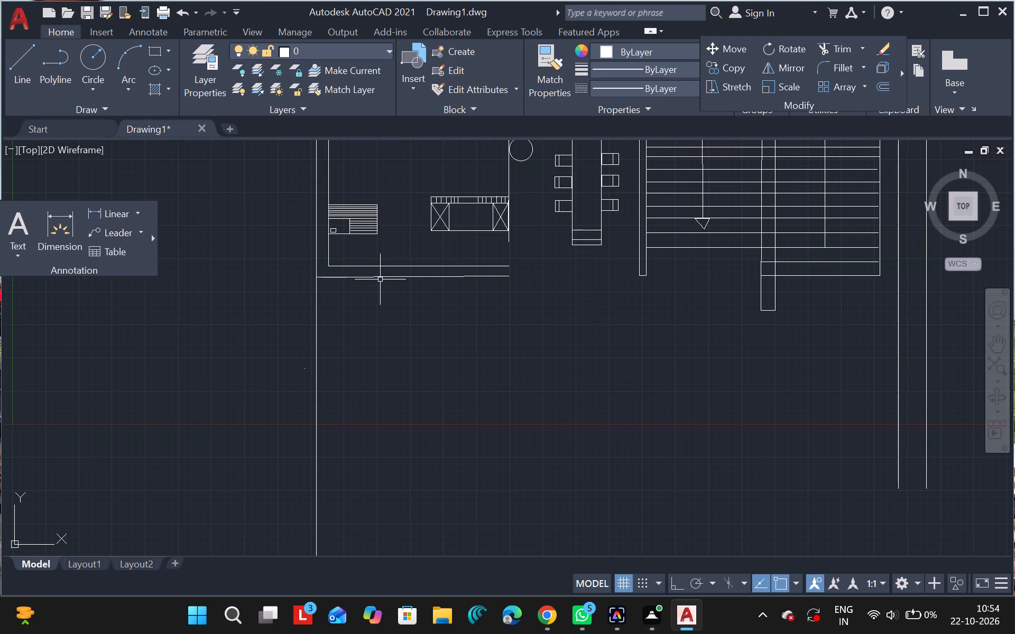
Delete the long, slightly slanted segment of the outer lower wall line, keeping the short piece at the outer left wall.
left_click(359, 276)
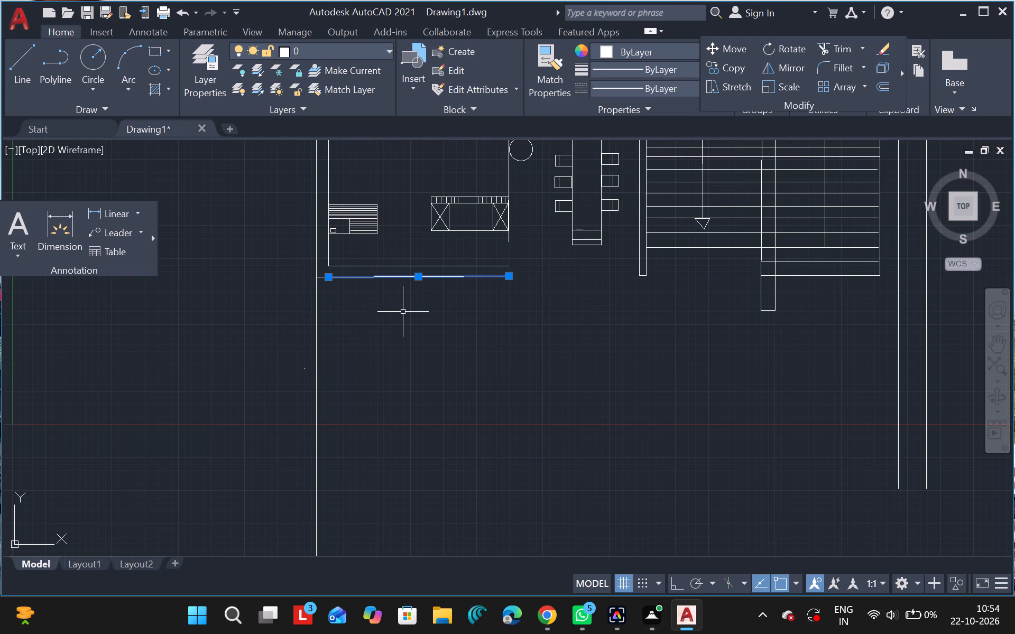
key("Delete")
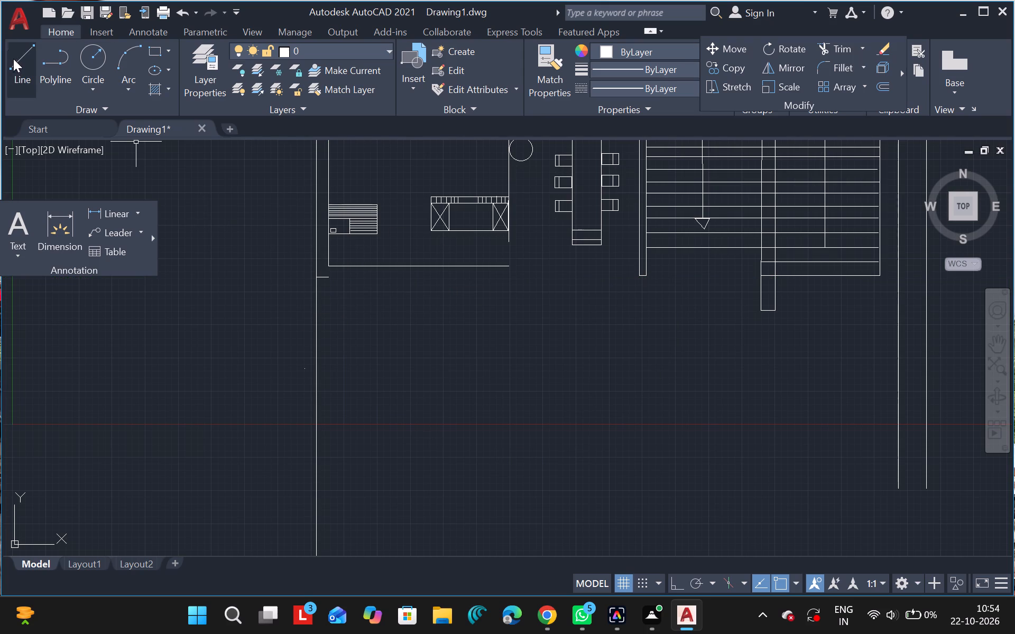
Redraw the outer lower wall line horizontally from the short piece's end to beneath the partition, and up about 266 units to the partition's lower end.
left_click(14, 60)
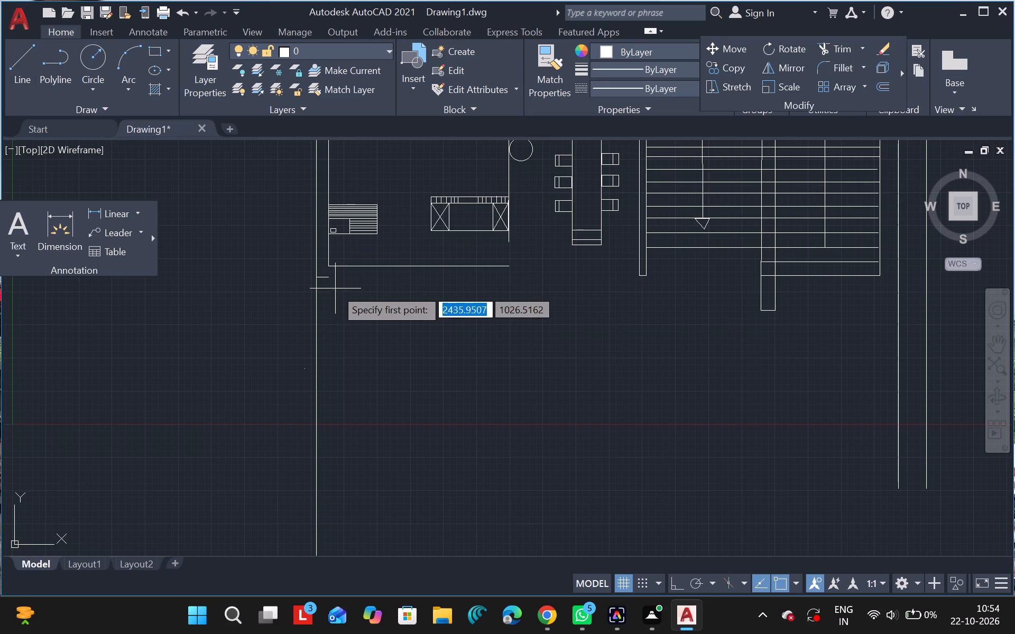
left_click_drag(329, 281, 422, 285)
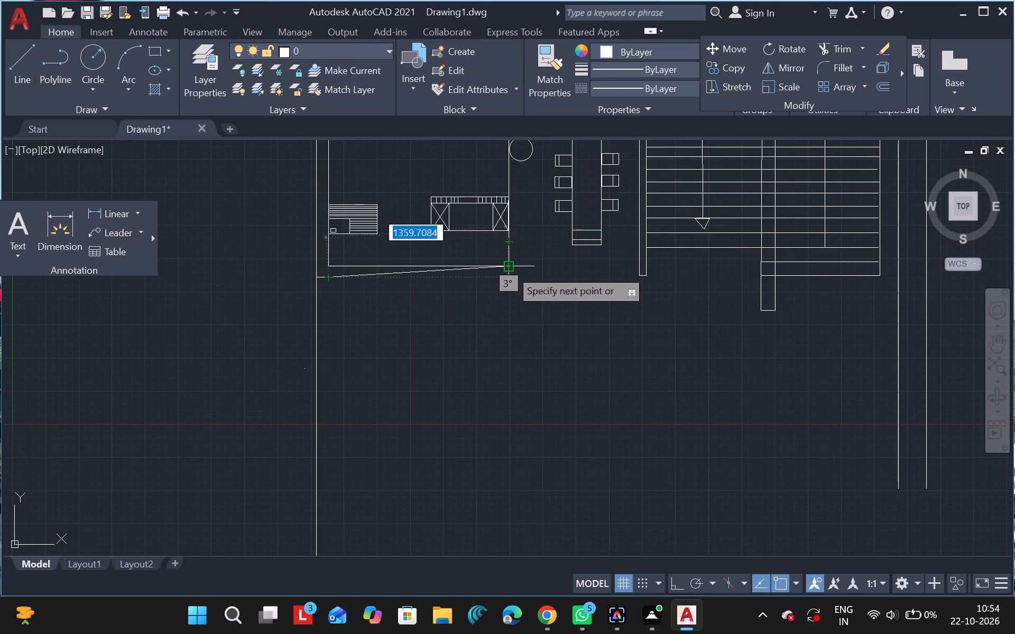
left_click_drag(511, 276, 510, 246)
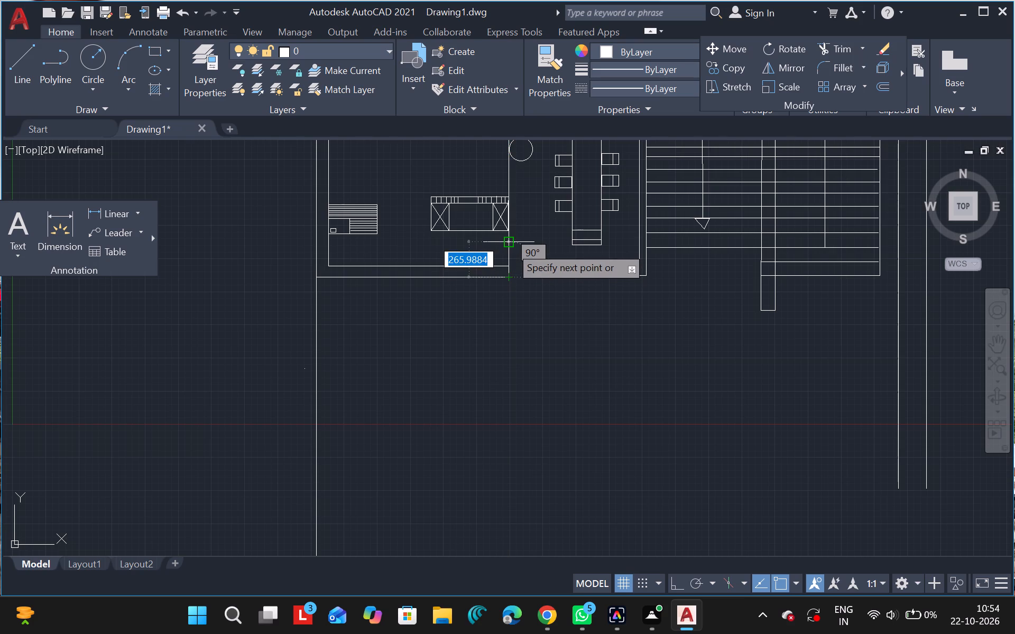
left_click_drag(510, 246, 510, 246)
left_click(510, 246)
key("Escape")
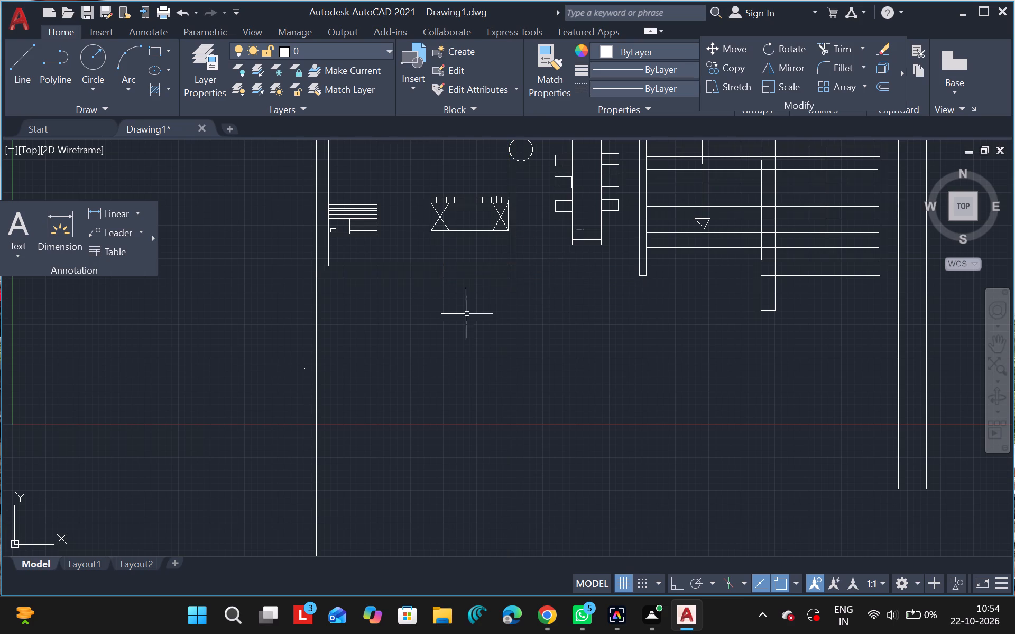
Delete the short segment of the kitchen's inner lower wall line nearest the partition.
left_click(501, 266)
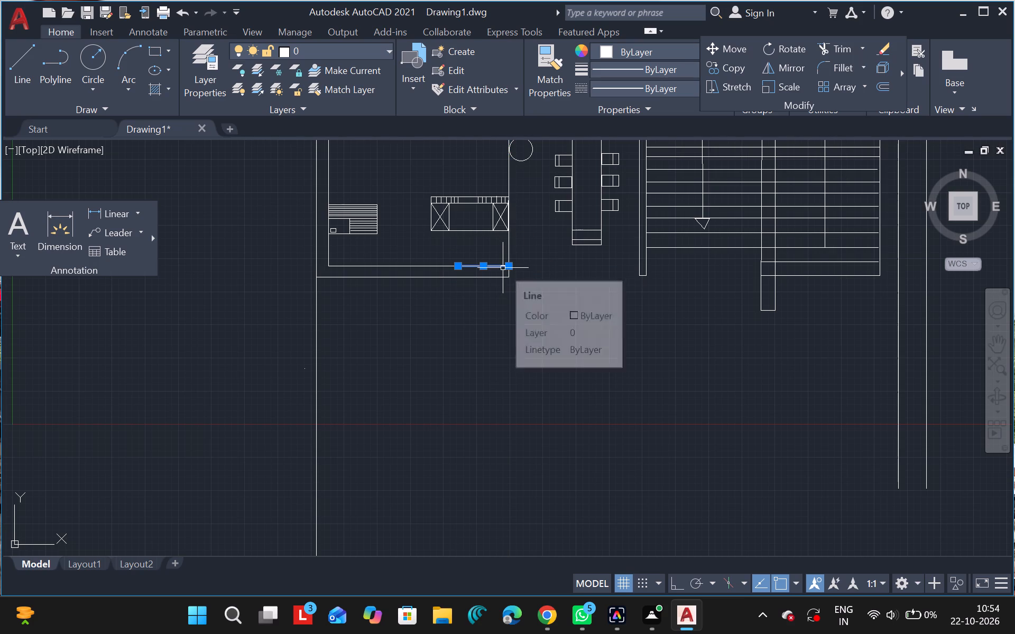
key("BackSpace")
key("Delete")
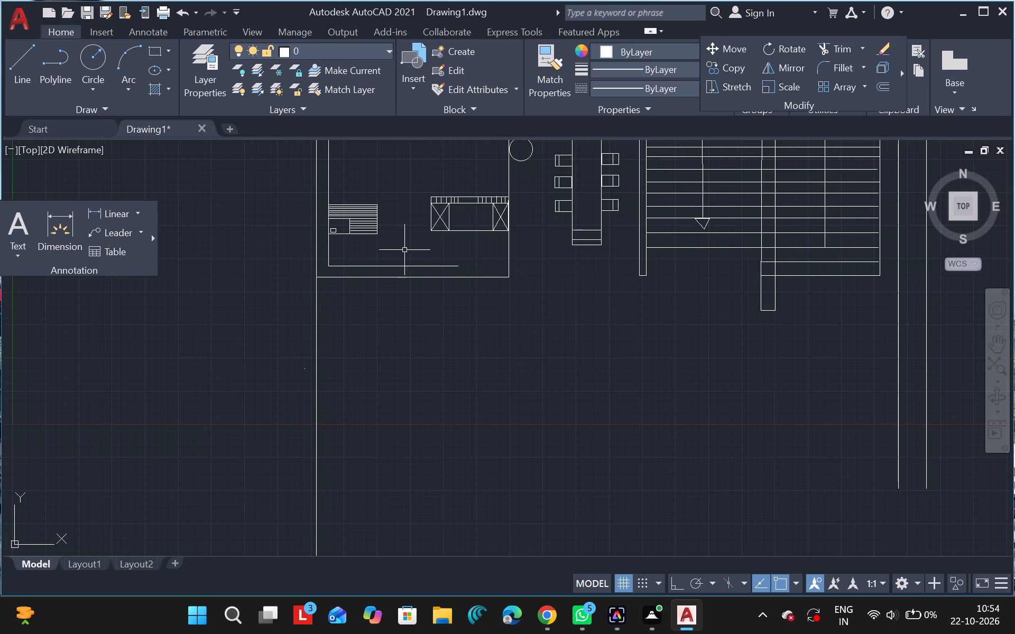
Draw the inner wall face from the inner lower line's open end toward the partition, up about 184 units, and about 66 units across to the partition's end.
left_click(19, 73)
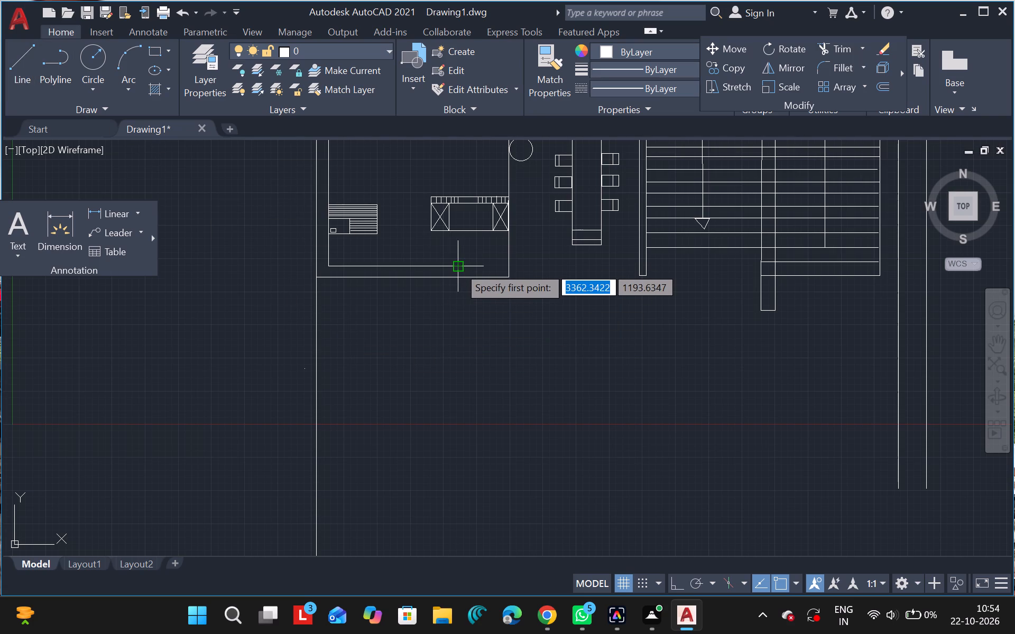
left_click_drag(458, 266, 496, 264)
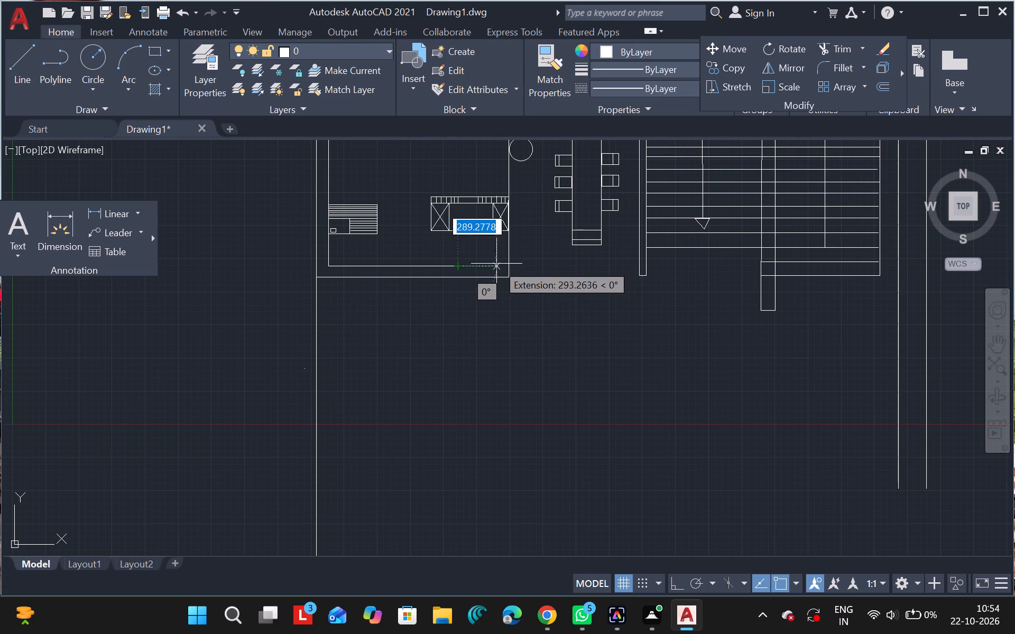
left_click_drag(496, 264, 499, 263)
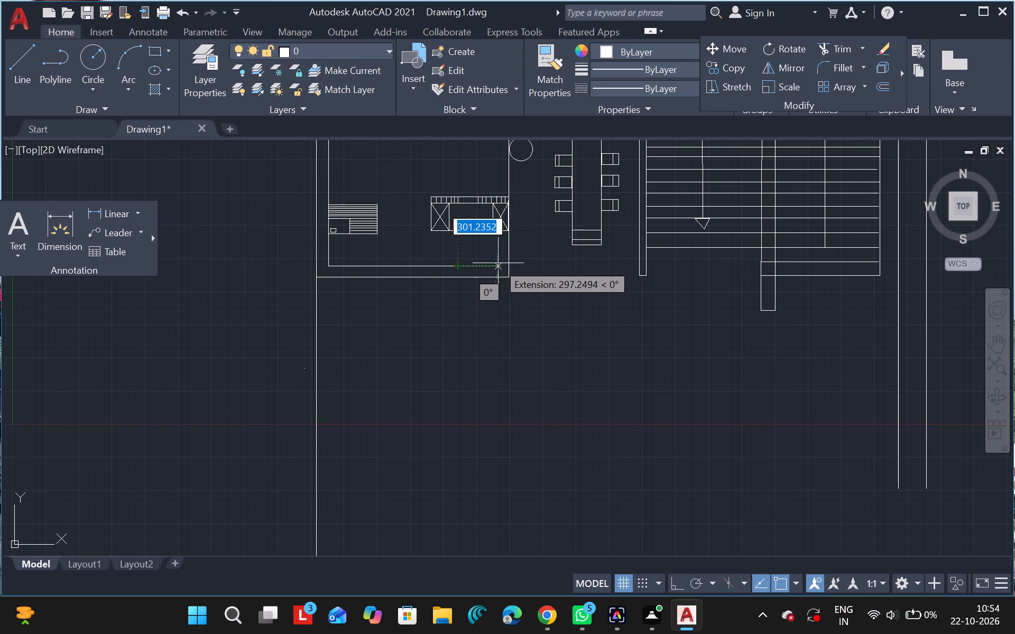
left_click_drag(499, 263, 500, 263)
left_click_drag(500, 263, 501, 256)
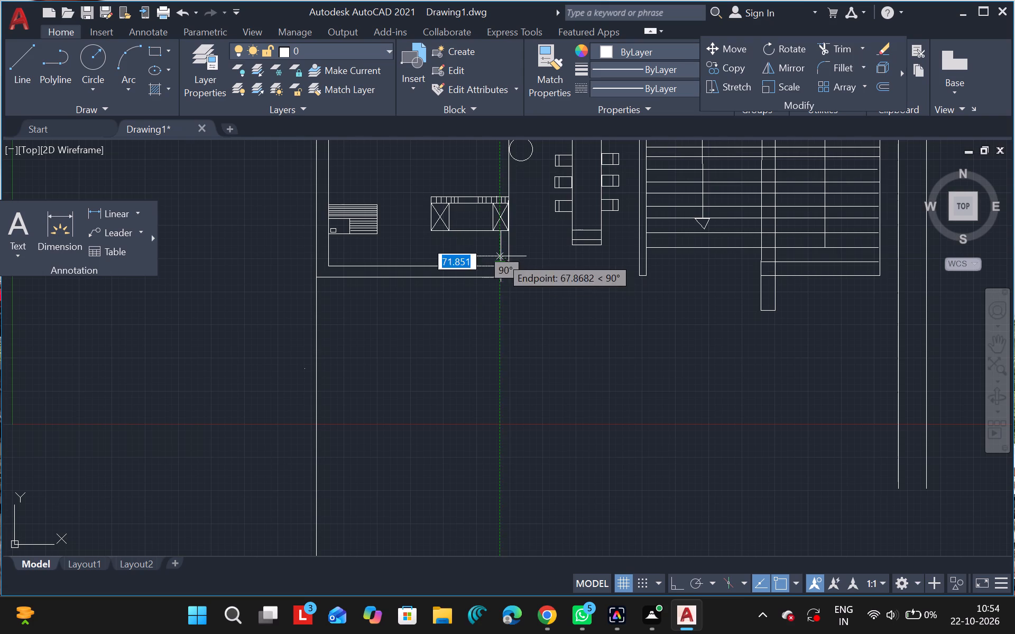
left_click_drag(501, 256, 501, 244)
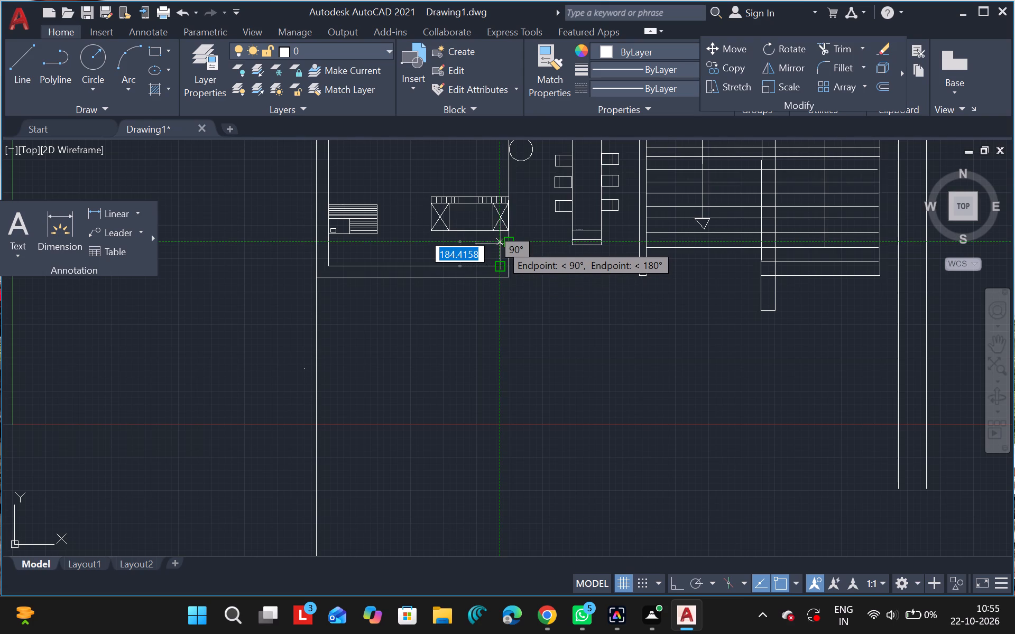
left_click_drag(501, 244, 501, 241)
left_click_drag(501, 241, 507, 241)
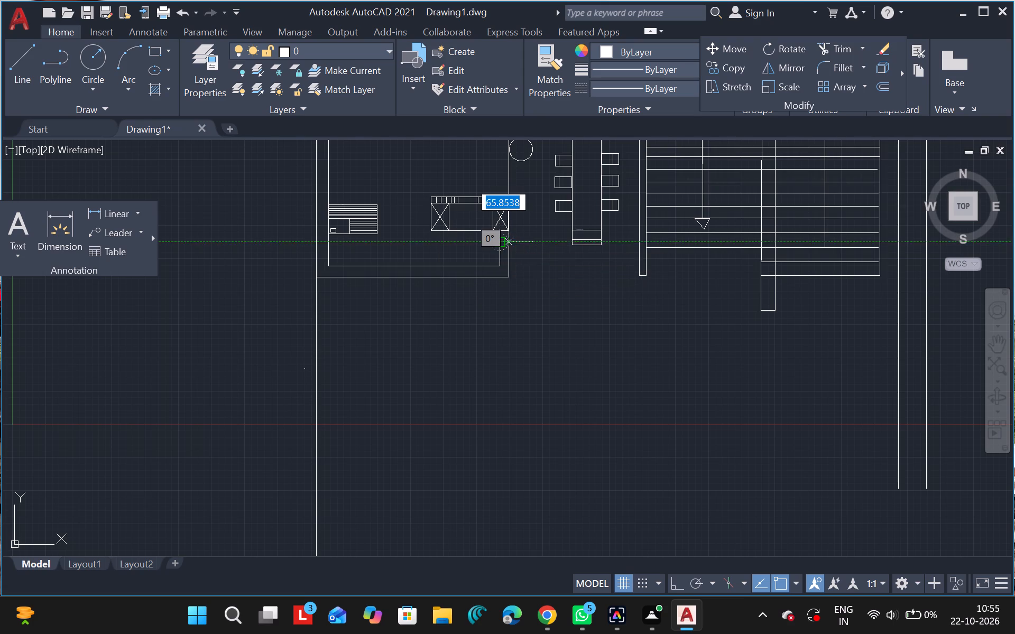
left_click_drag(507, 241, 510, 241)
left_click(510, 241)
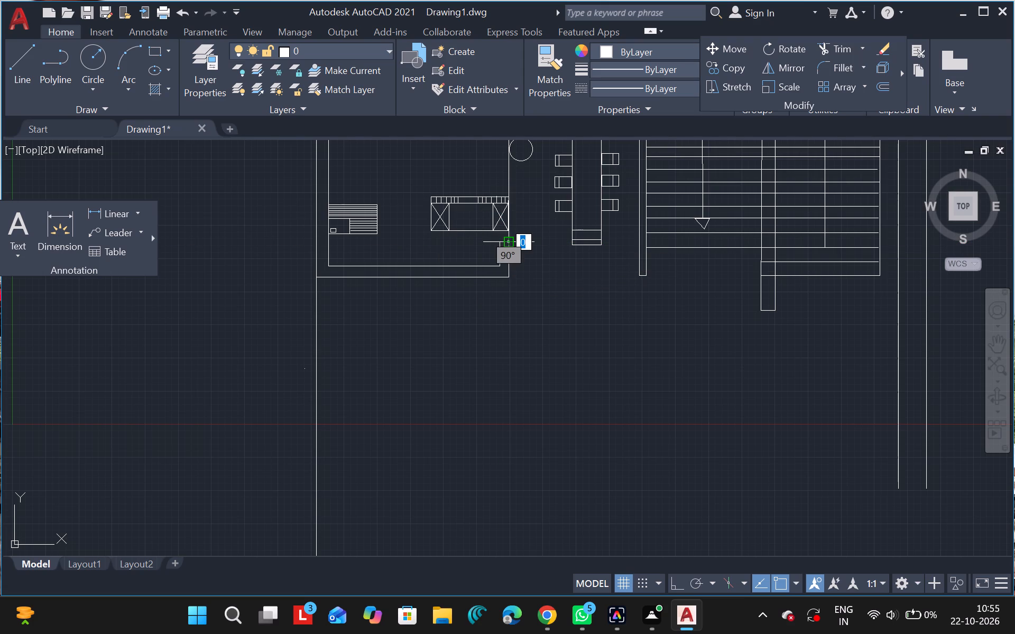
key("Escape")
Review the drafted kitchen, dining and staircase layout, and check the ground floor plan in the WhatsApp reference image.
scroll(540, 274, "down", 5, "ctrl")
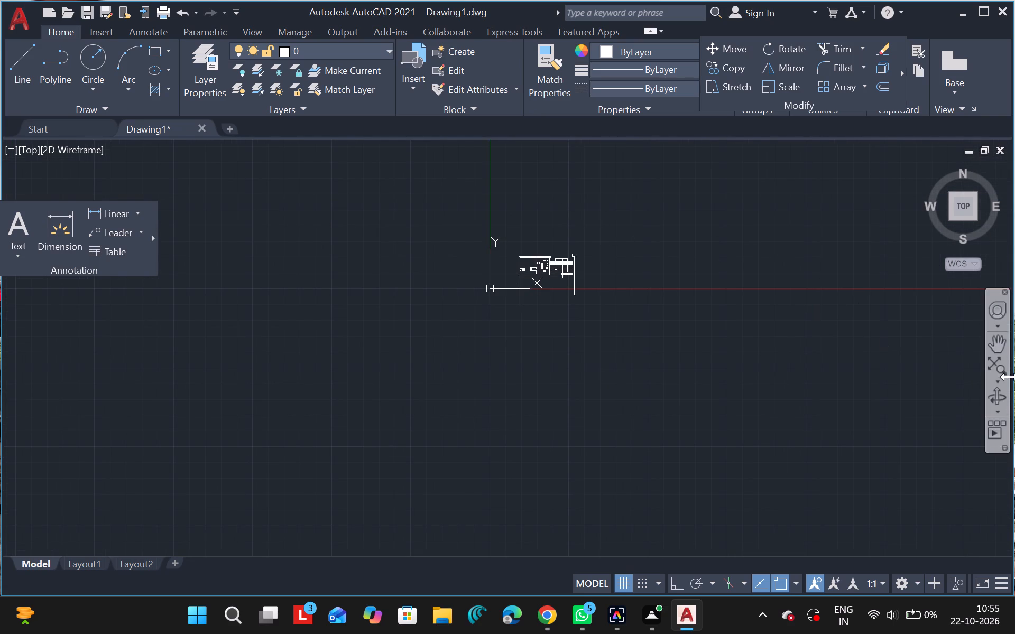
left_click(1002, 346)
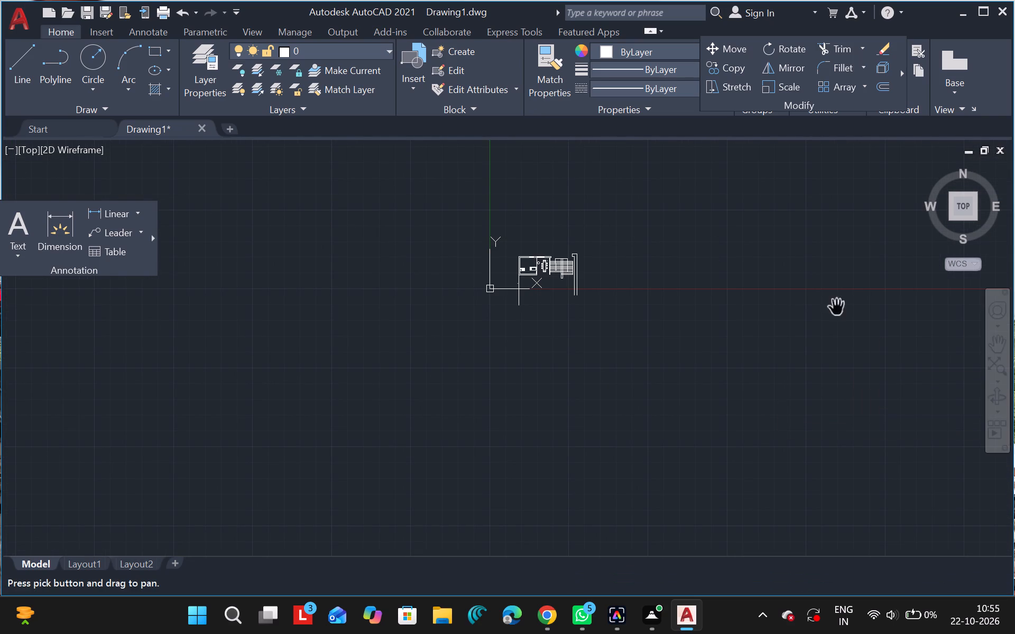
left_click_drag(670, 246, 442, 250)
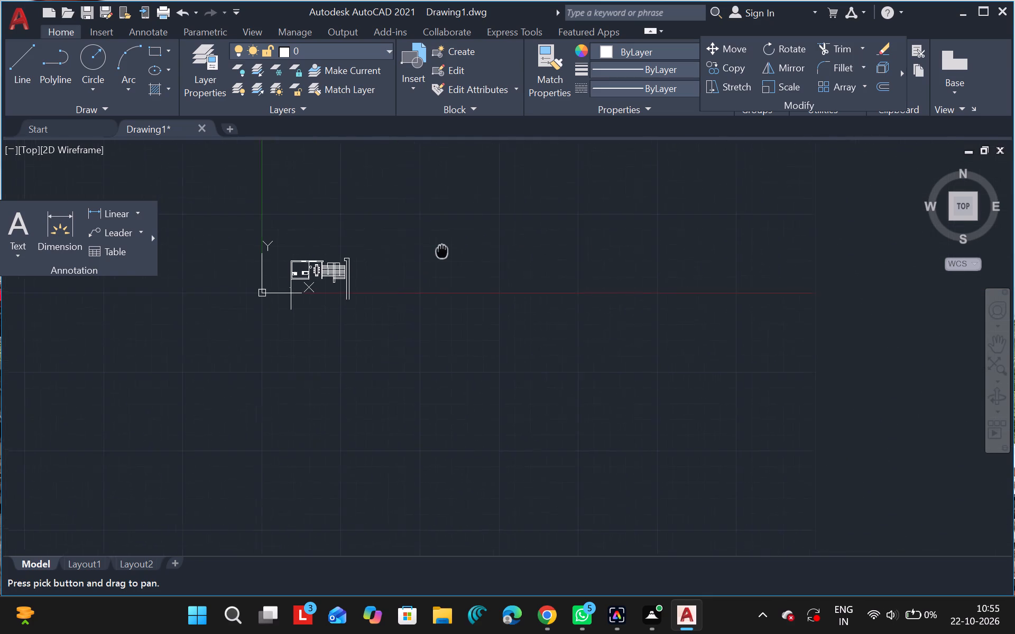
left_click_drag(442, 250, 454, 254)
key("Escape")
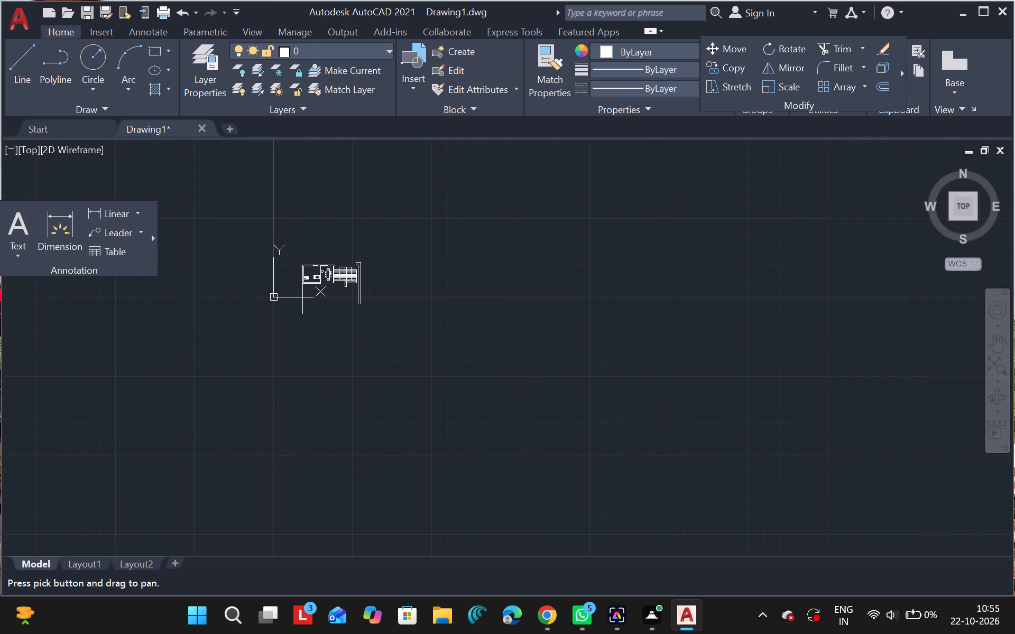
scroll(350, 247, "up", 3, "ctrl")
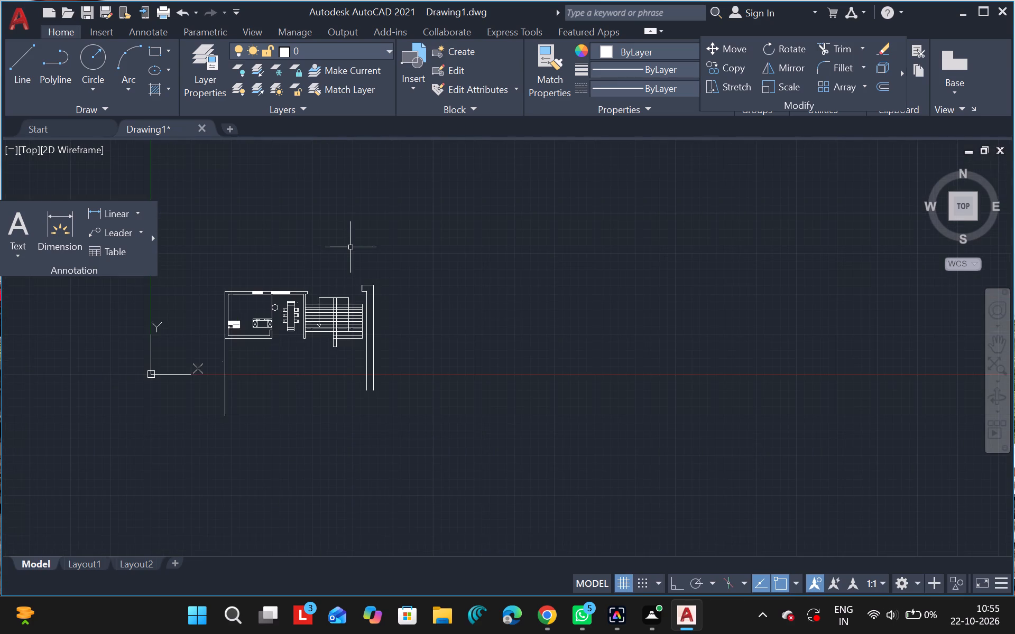
scroll(350, 247, "up", 1, "ctrl")
scroll(350, 247, "down", 2, "ctrl")
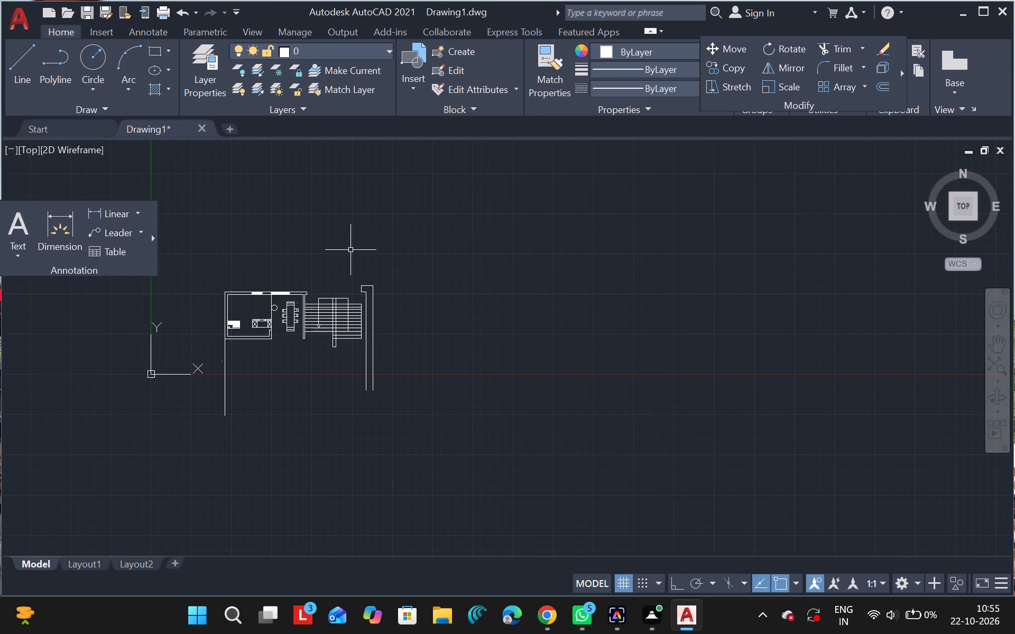
scroll(306, 389, "up", 4, "ctrl")
scroll(307, 388, "down", 3, "ctrl")
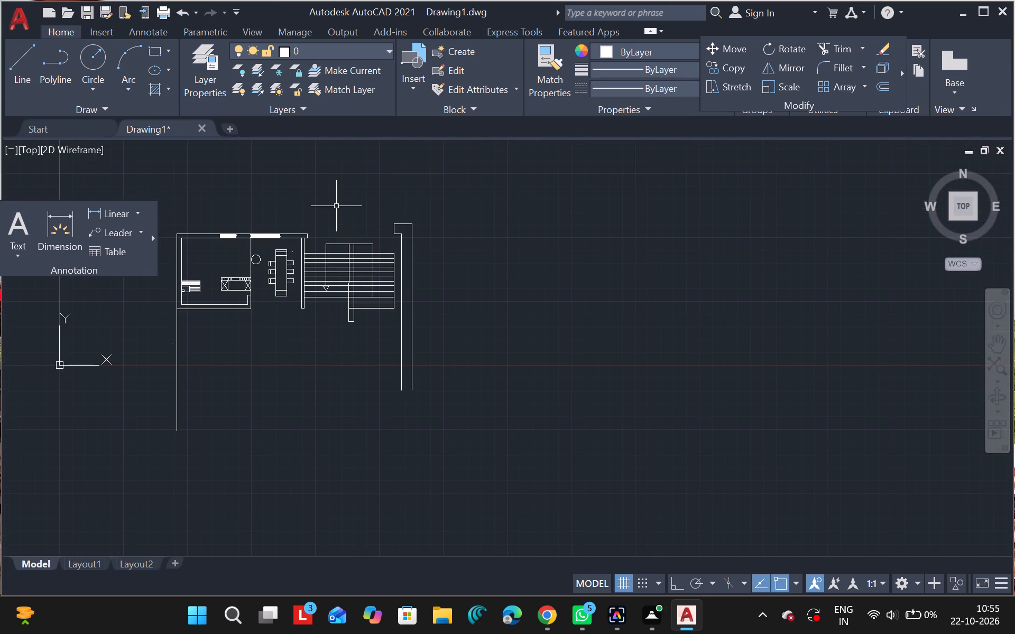
scroll(336, 206, "up", 3, "ctrl")
scroll(336, 206, "down", 1, "ctrl")
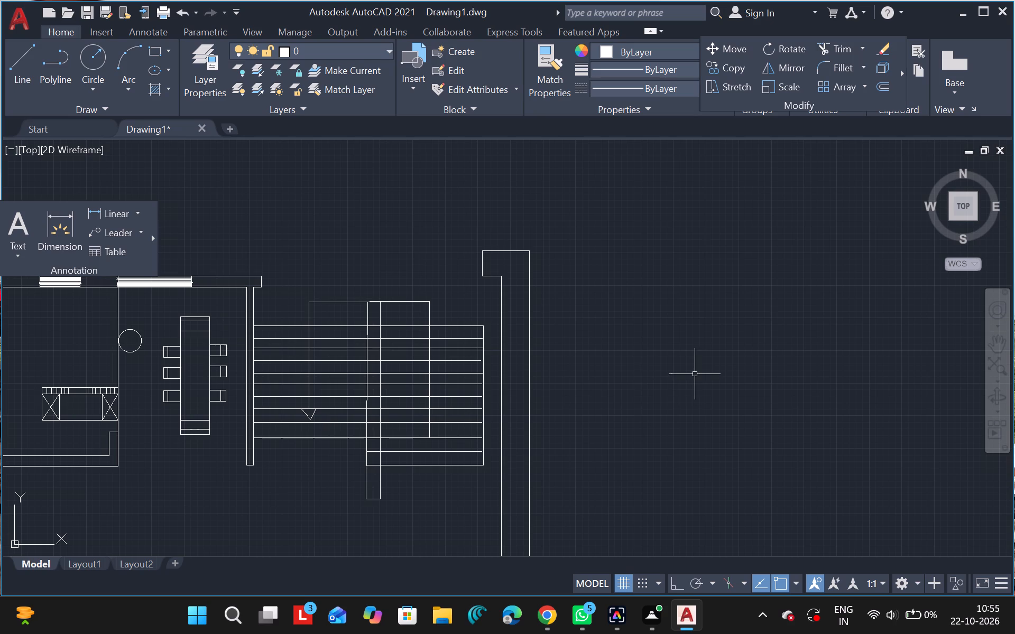
scroll(695, 375, "down", 3, "ctrl")
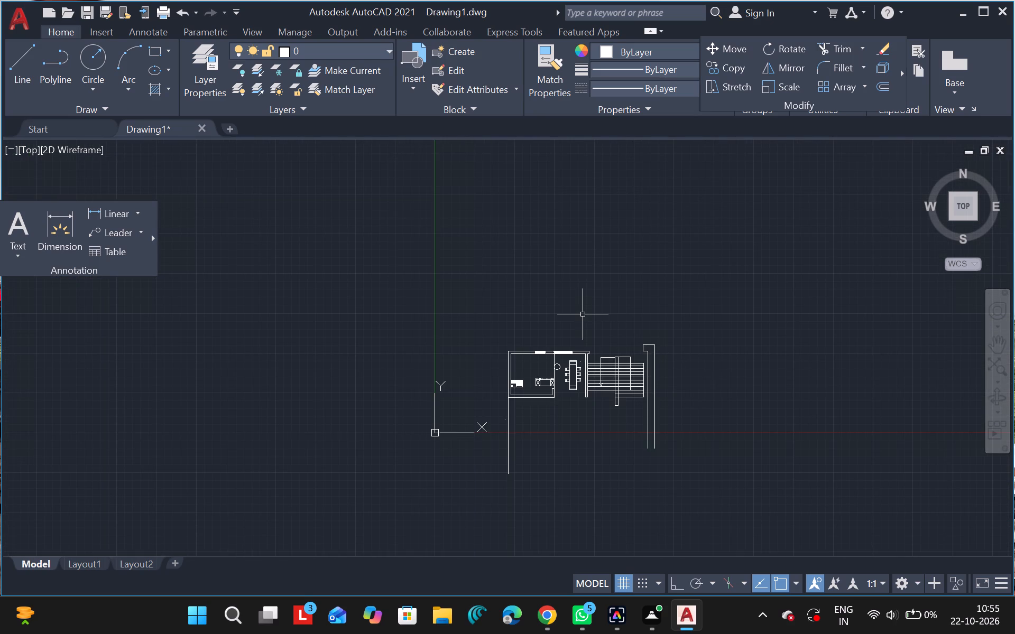
scroll(582, 314, "up", 4, "ctrl")
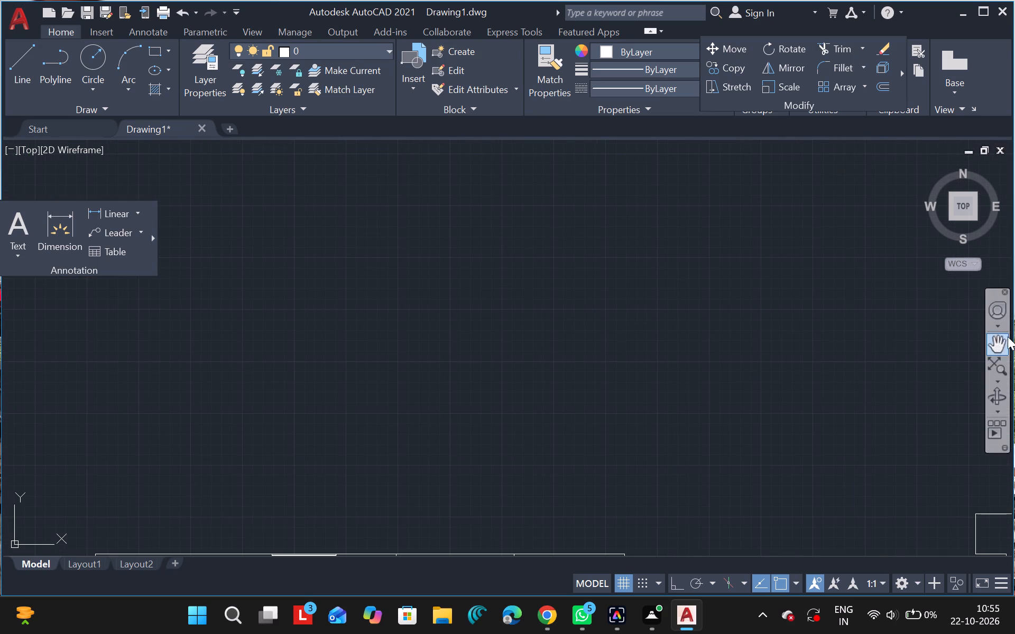
left_click(1003, 341)
left_click_drag(816, 328, 815, 328)
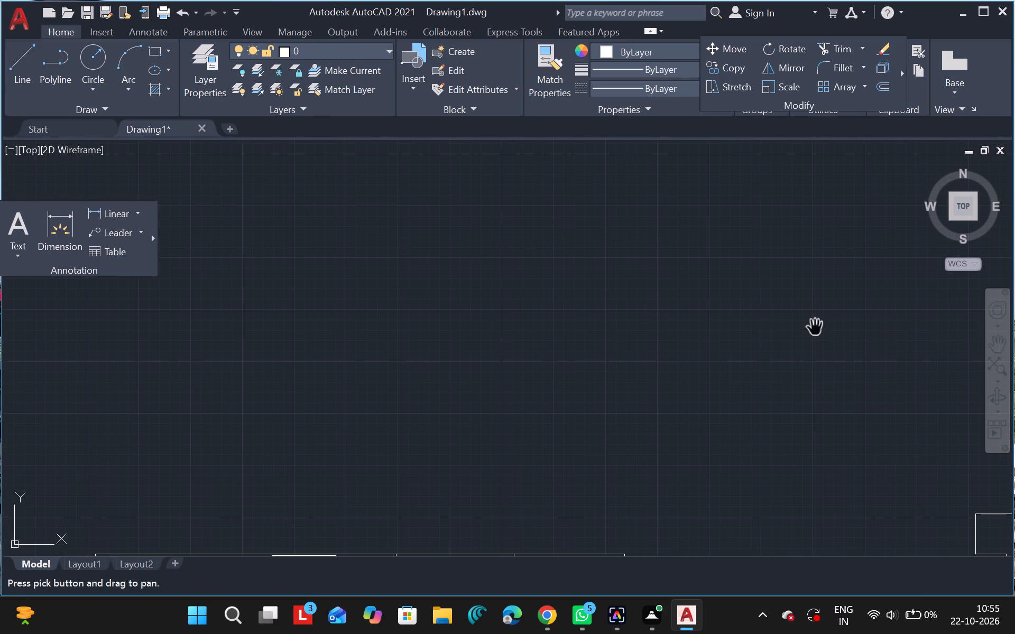
left_click_drag(815, 328, 749, 50)
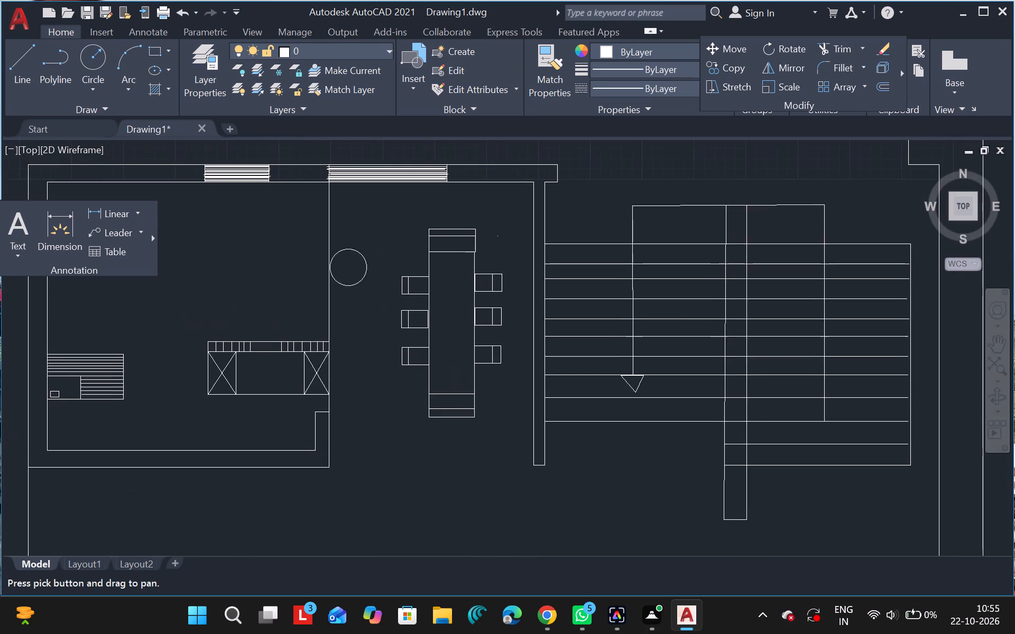
left_click_drag(749, 50, 735, 34)
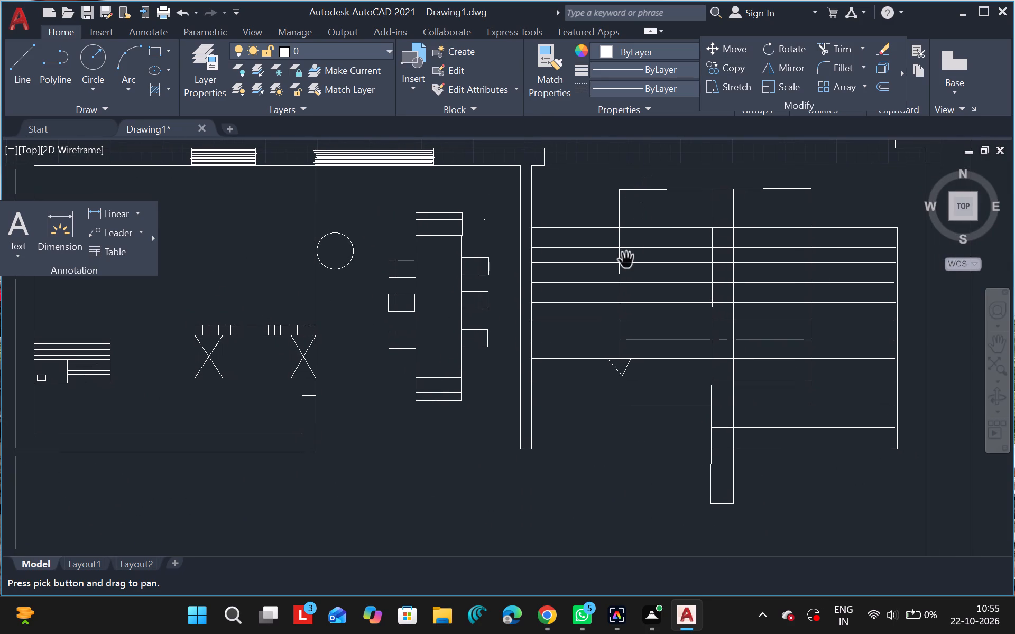
scroll(626, 260, "down", 3, "ctrl")
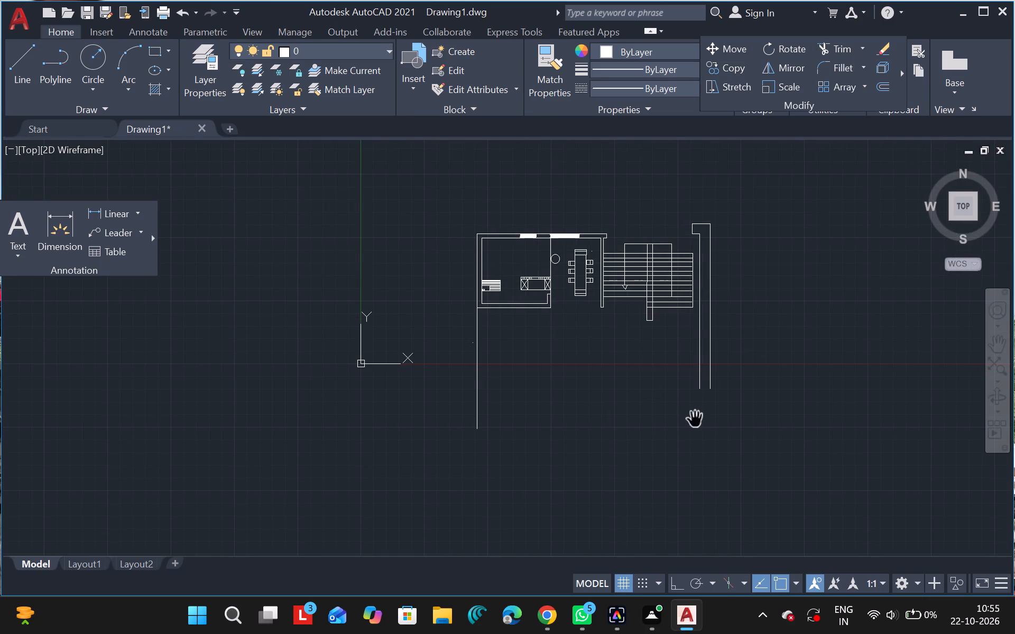
key("Escape")
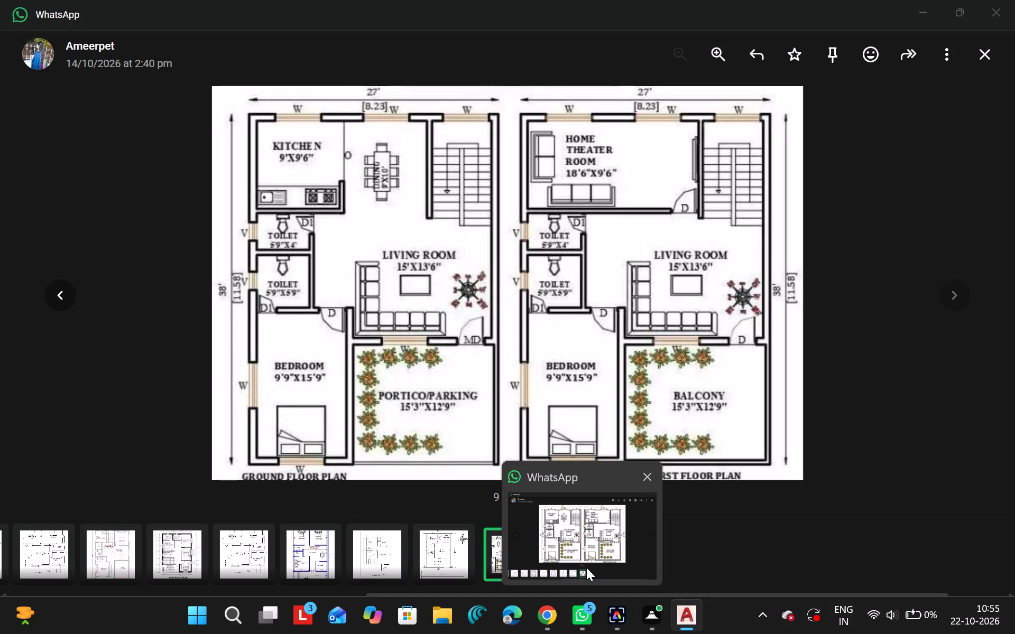
scroll(586, 567, "down", 1, "ctrl")
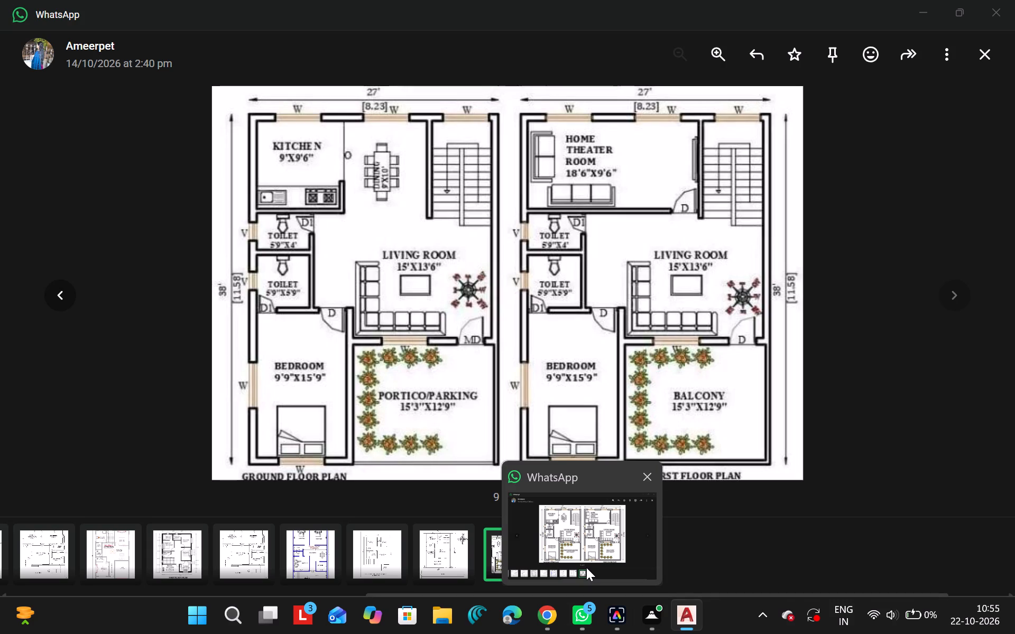
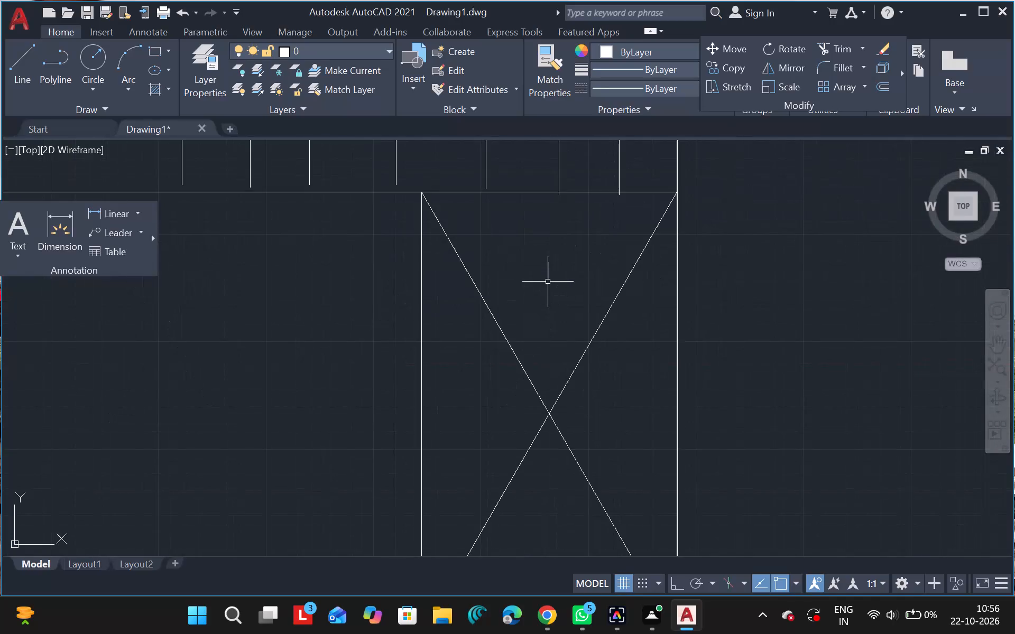
Delete the short horizontal line joining the top of the kitchen's inner wall return to the partition.
scroll(548, 282, "down", 4, "ctrl")
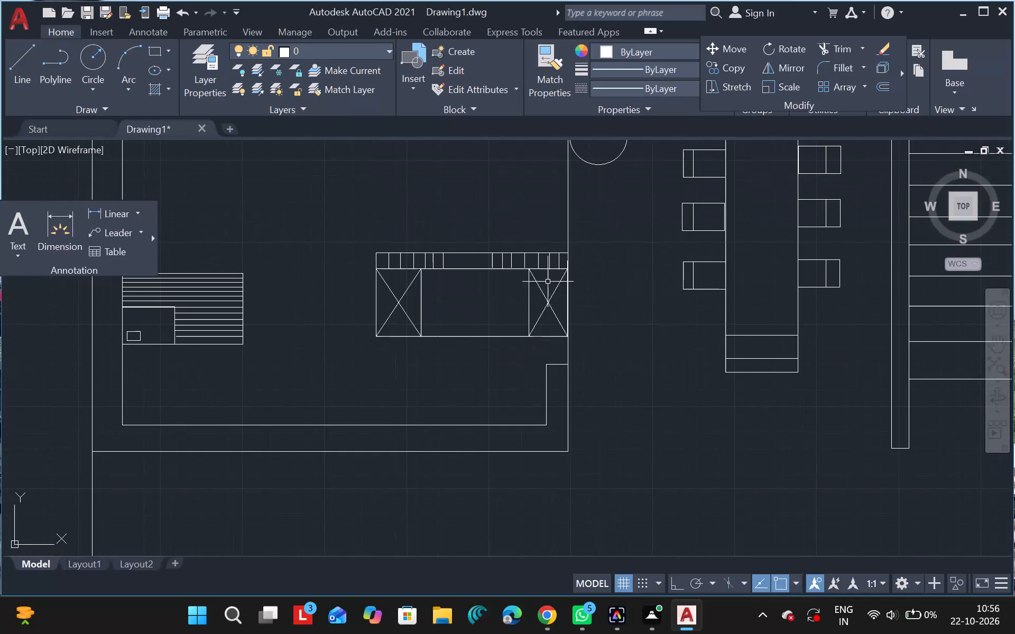
scroll(556, 334, "up", 3, "ctrl")
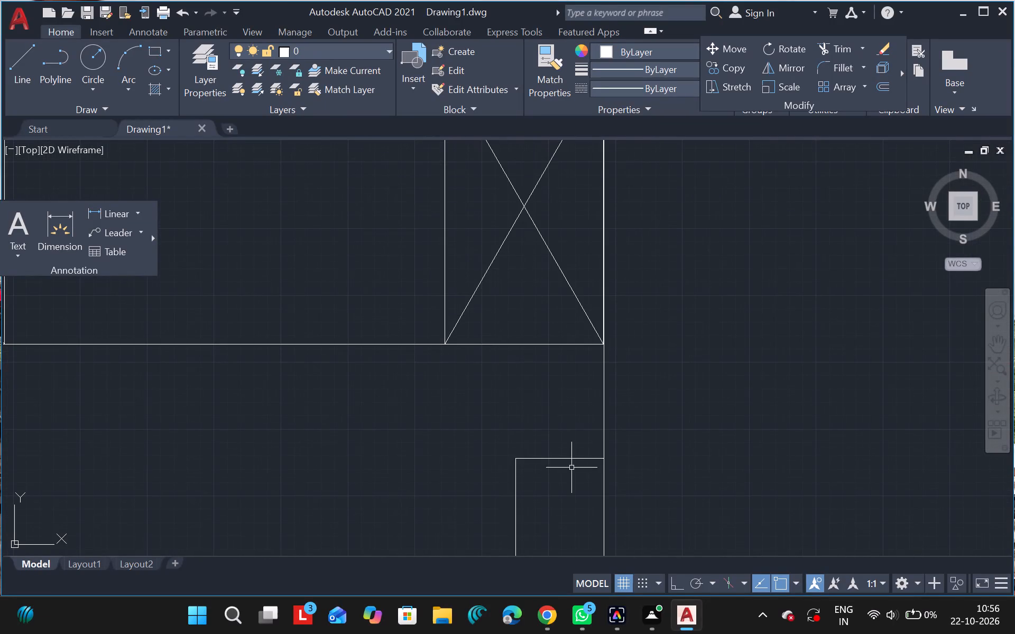
left_click(571, 459)
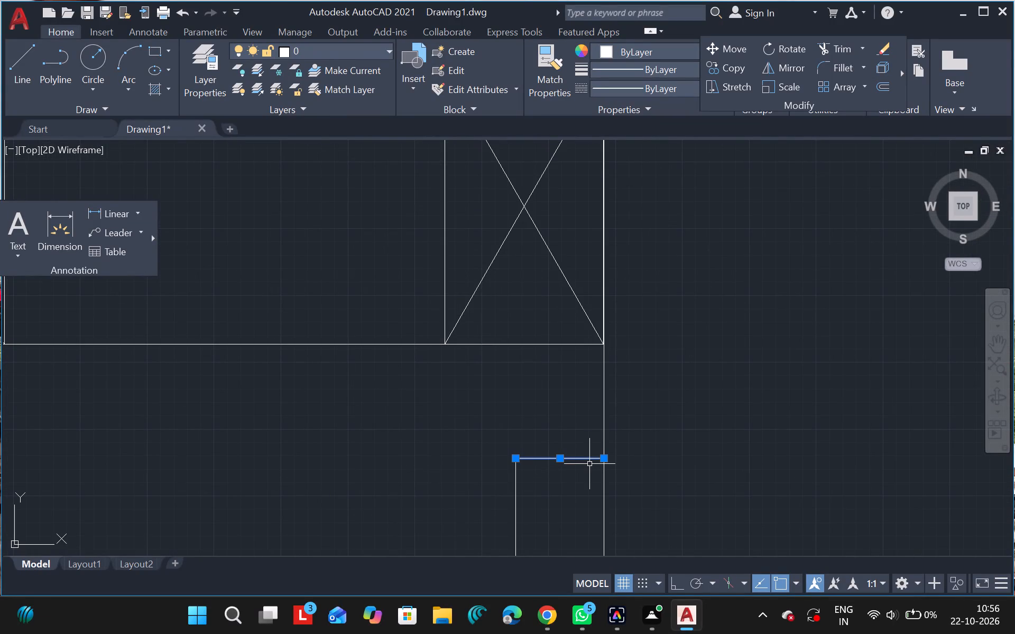
key("Delete")
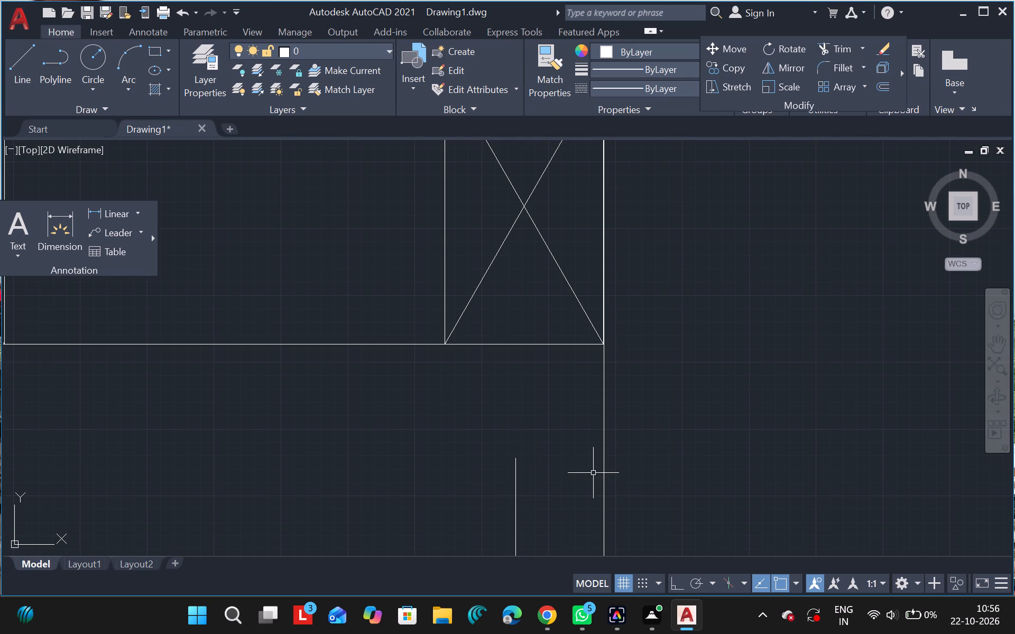
left_click(518, 488)
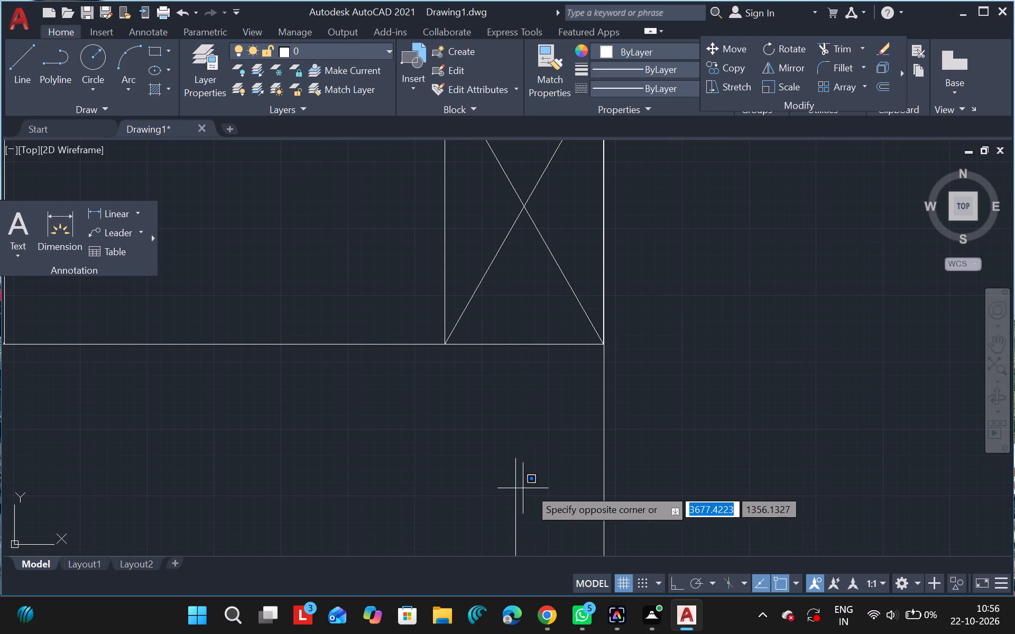
scroll(564, 491, "down", 3, "ctrl")
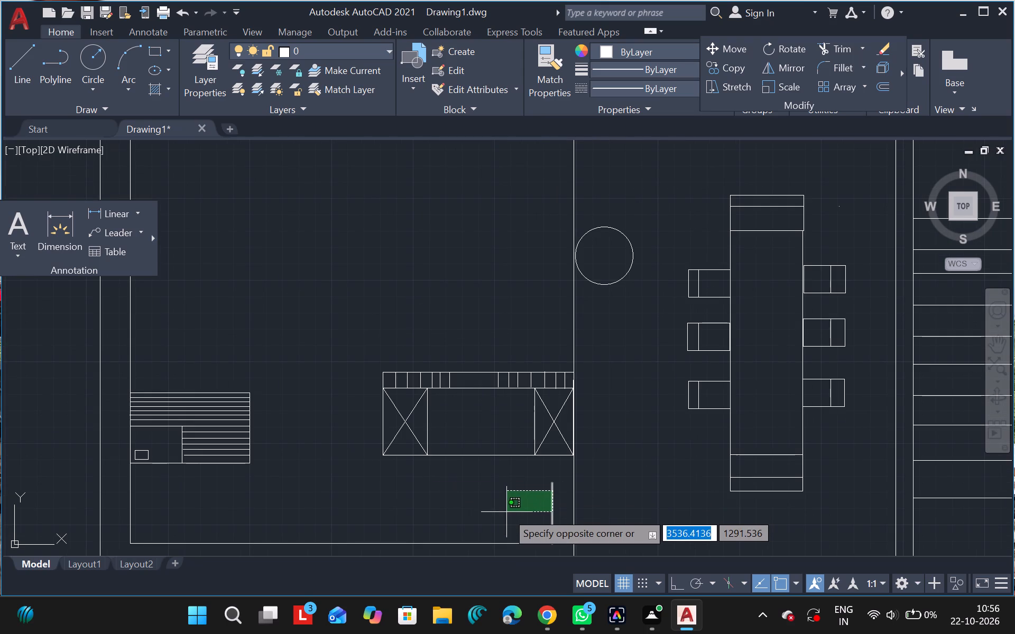
key("Escape")
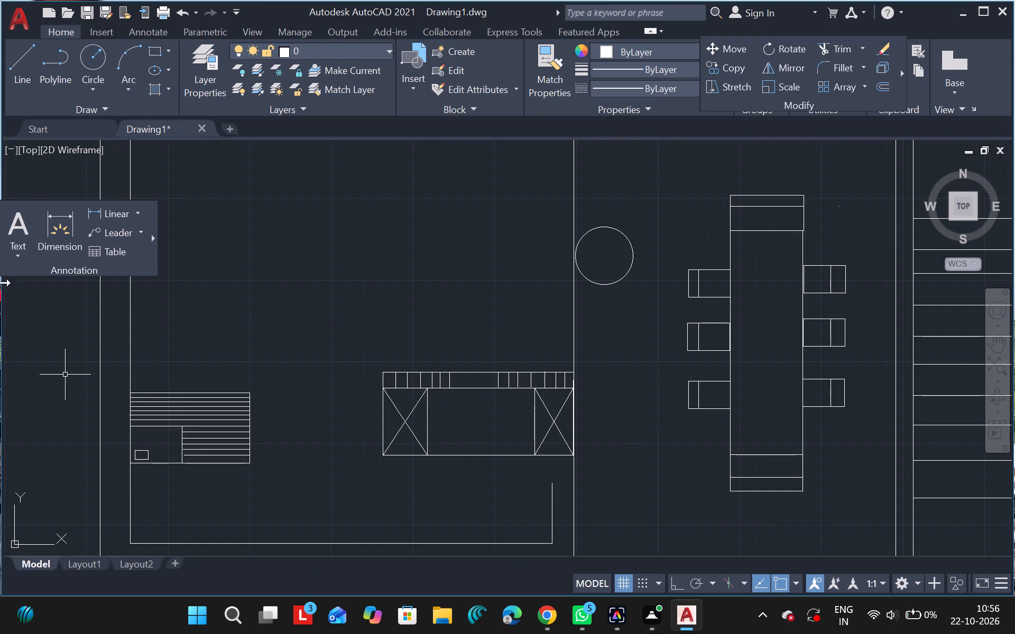
Draw a short horizontal line from the upper end of the kitchen's inner wall return across to the partition.
left_click(7, 70)
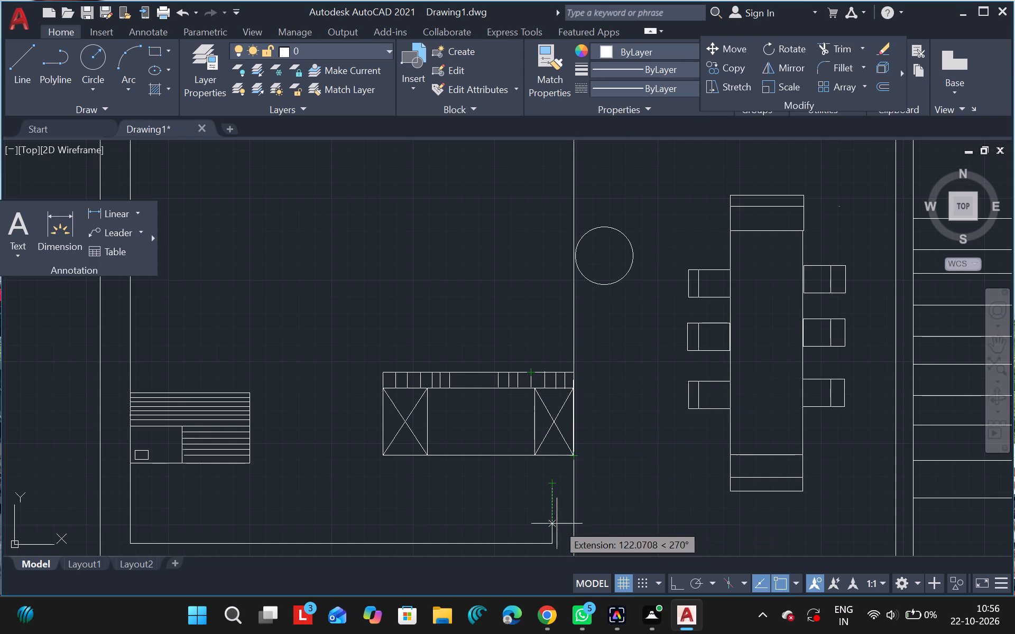
left_click_drag(551, 488, 578, 487)
left_click(578, 487)
key("Escape")
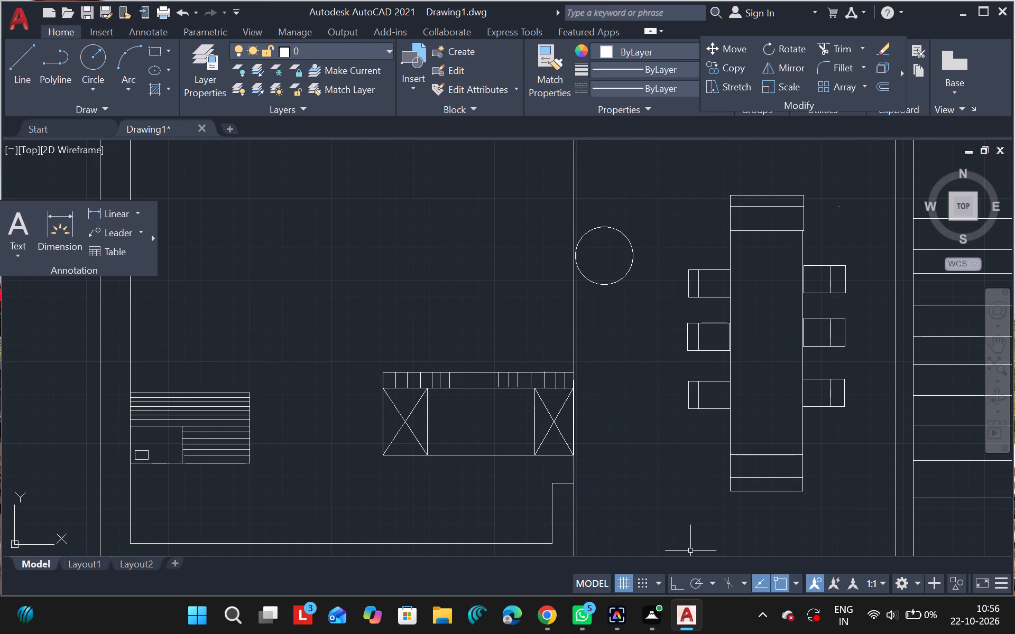
Examine the overall plan, from the kitchen and dining area to the staircase and the far outer wall.
scroll(647, 450, "down", 2, "ctrl")
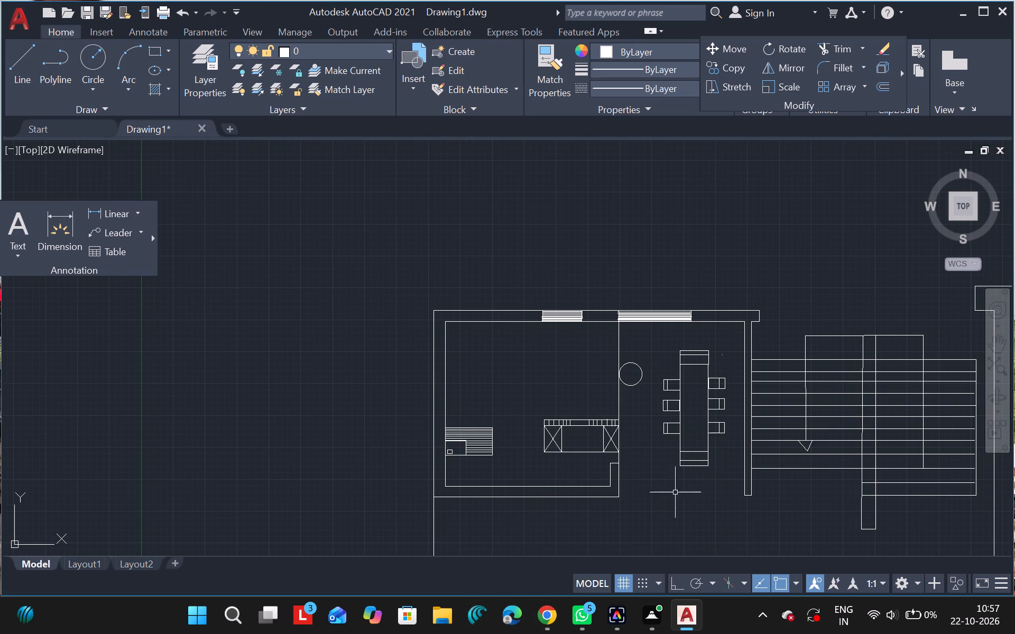
left_click(1002, 347)
left_click_drag(823, 281, 582, 168)
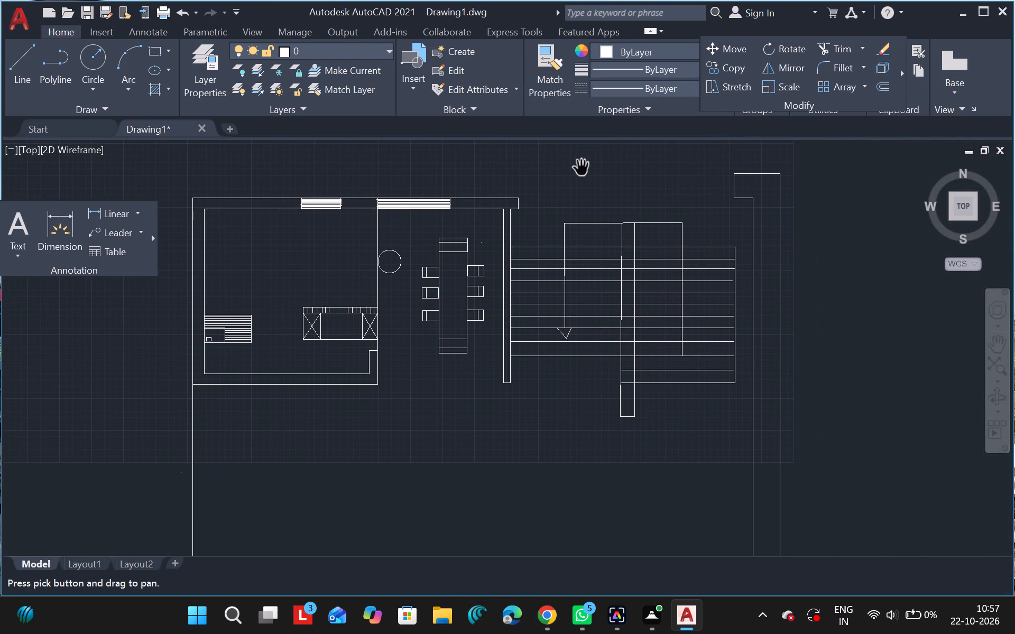
key("Escape")
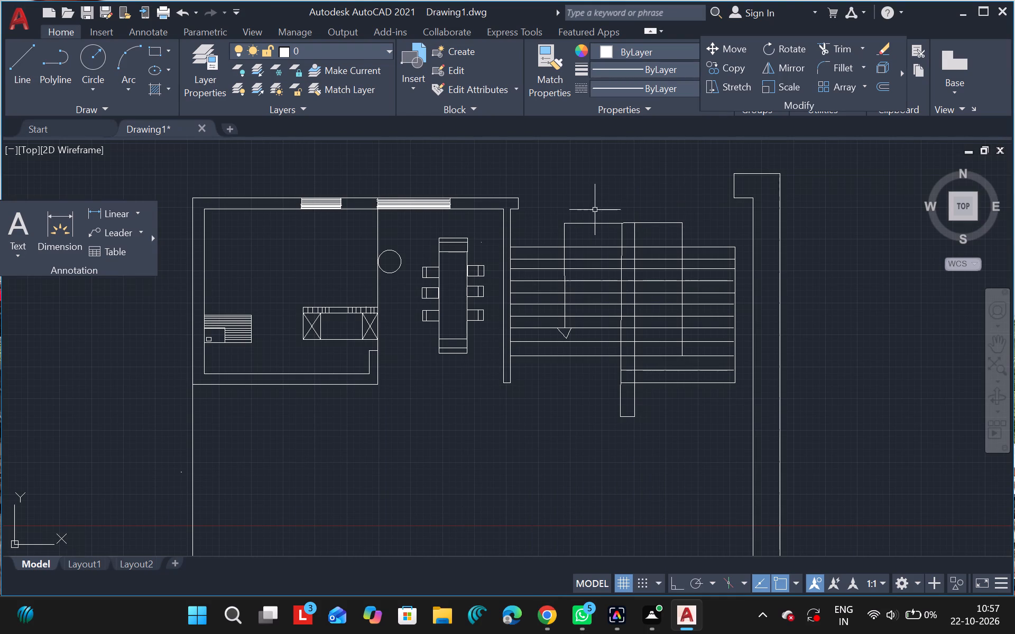
scroll(713, 215, "down", 3, "ctrl")
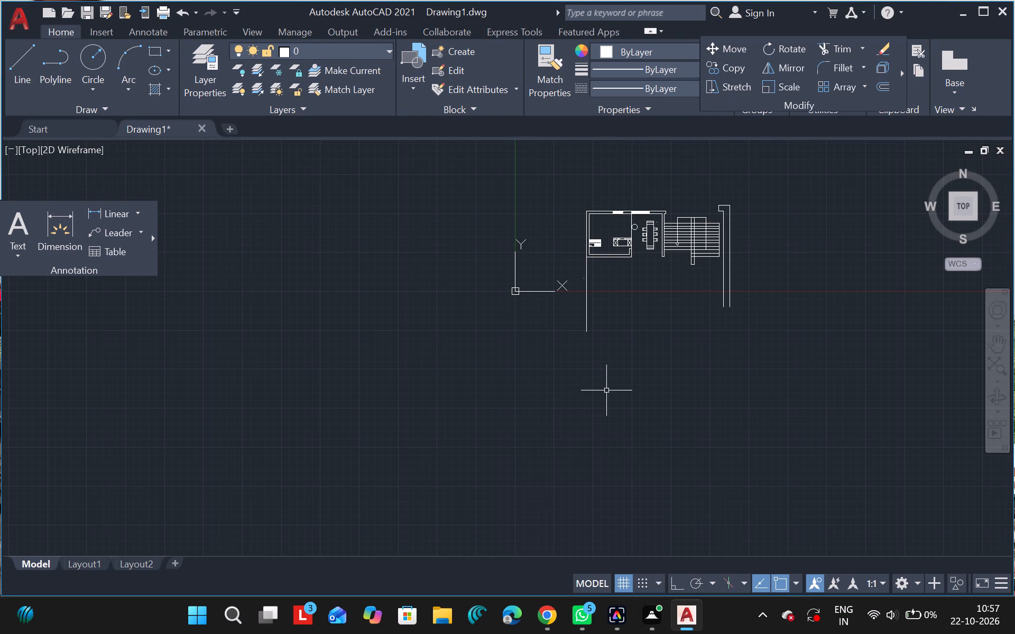
scroll(654, 324, "up", 2, "ctrl")
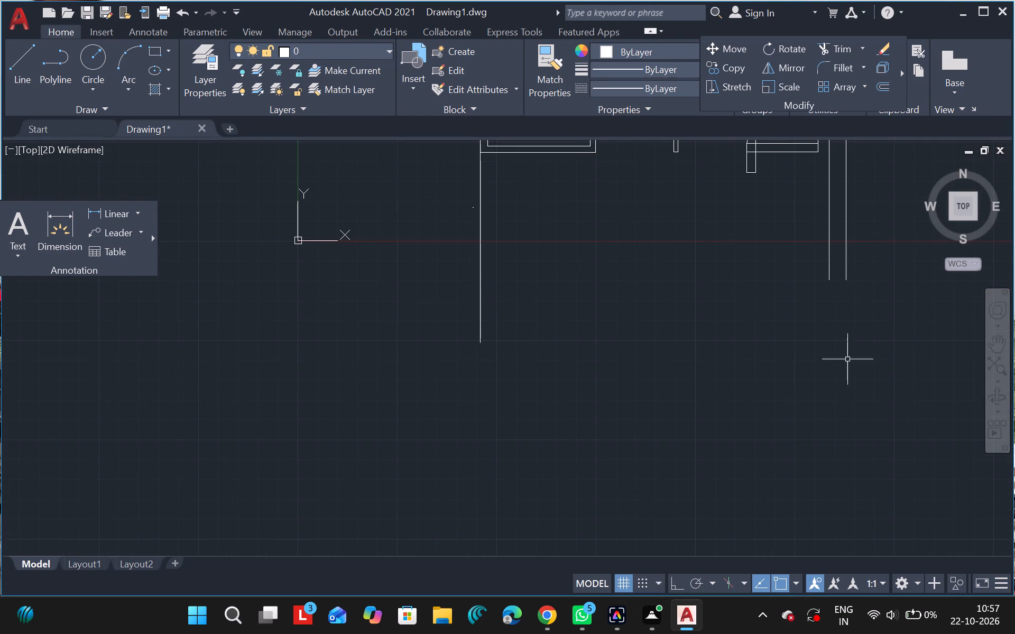
left_click(1000, 351)
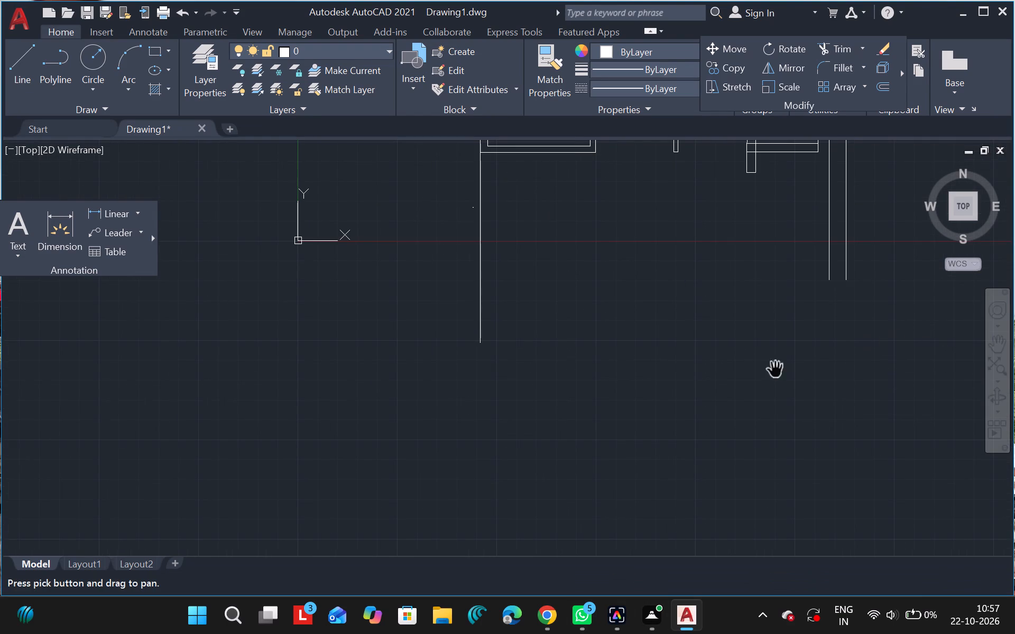
left_click_drag(694, 331, 523, 616)
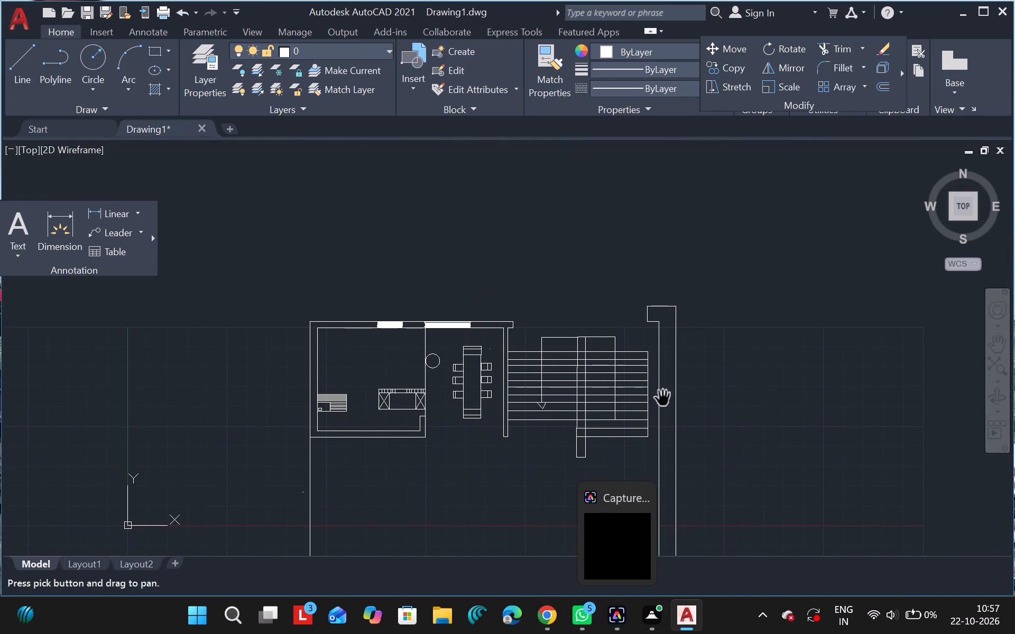
key("Escape")
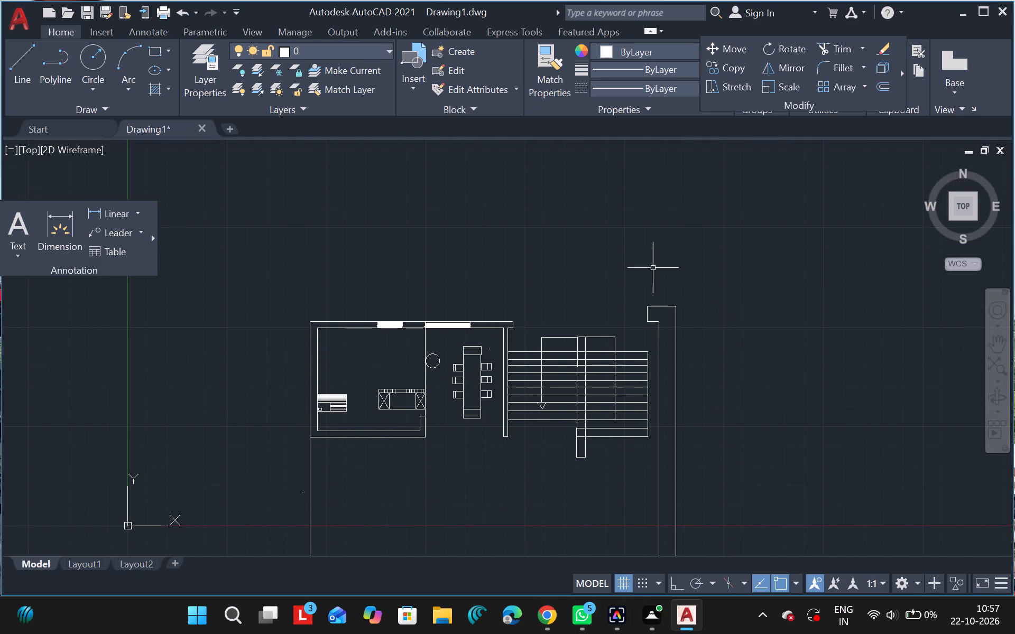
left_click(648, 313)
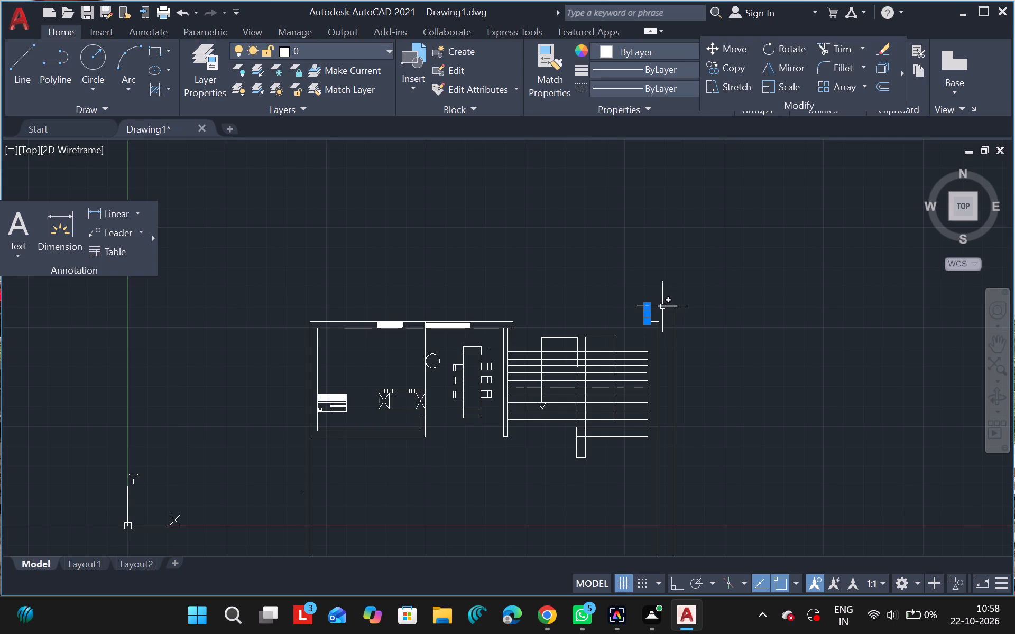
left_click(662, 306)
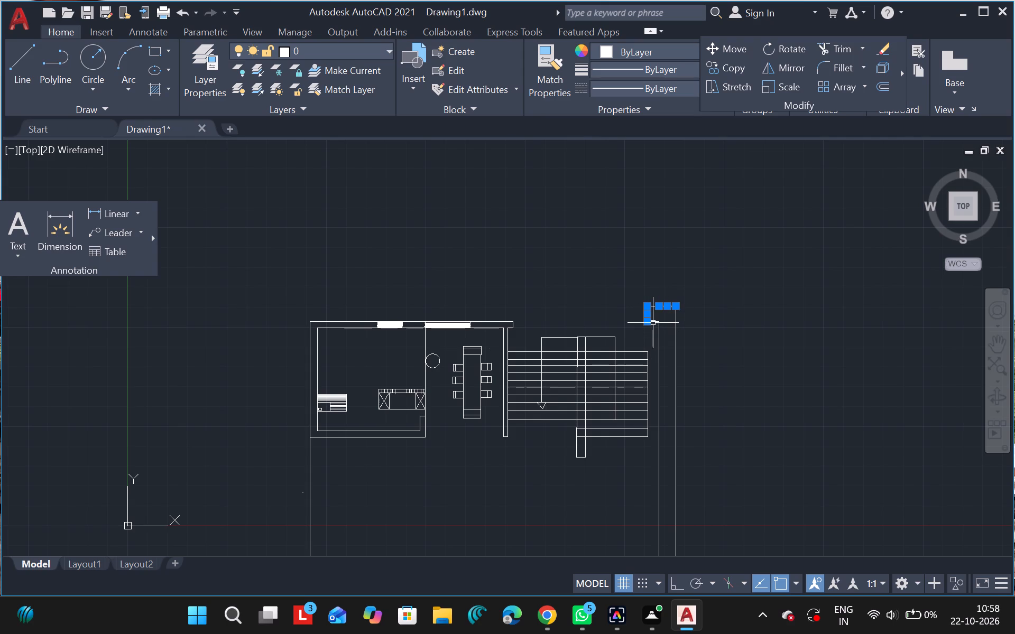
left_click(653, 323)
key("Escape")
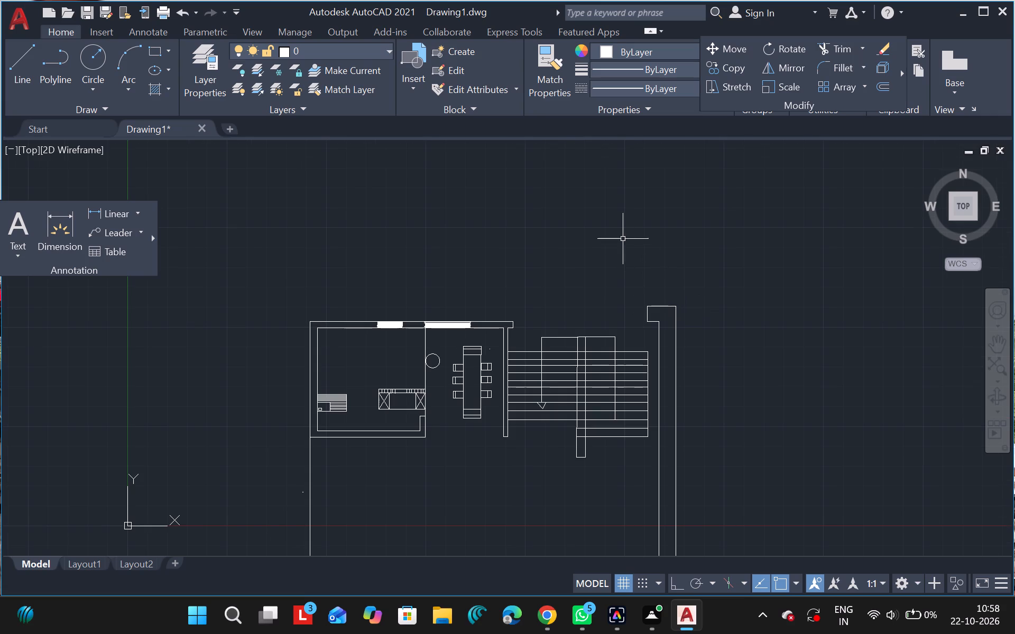
Draw the inner face of the west outer wall vertically down about 1925 units from the kitchen's outer lower wall line.
scroll(623, 239, "down", 3, "ctrl")
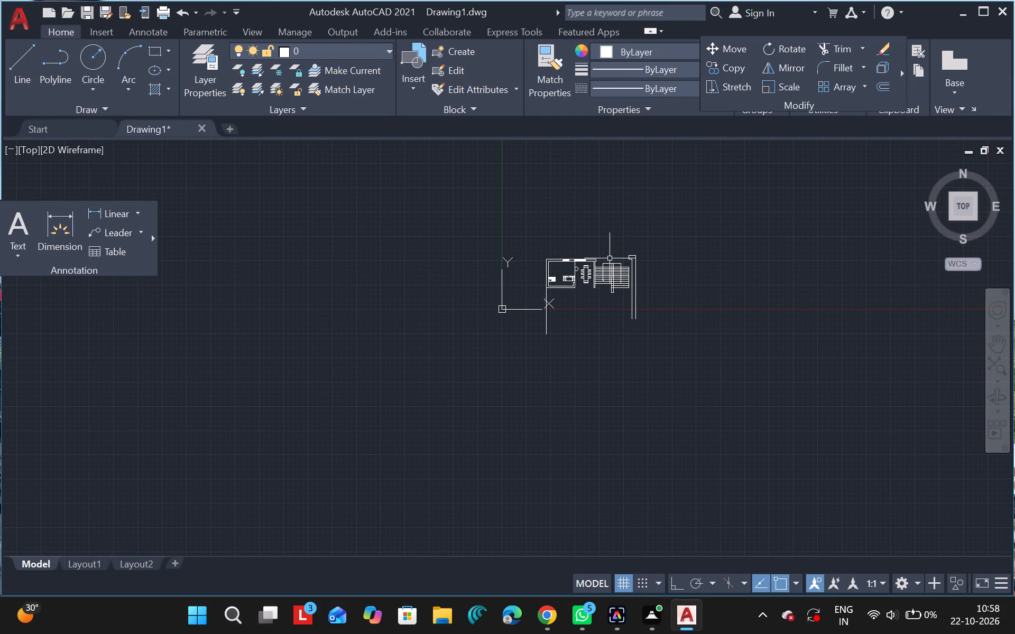
scroll(608, 250, "up", 3, "ctrl")
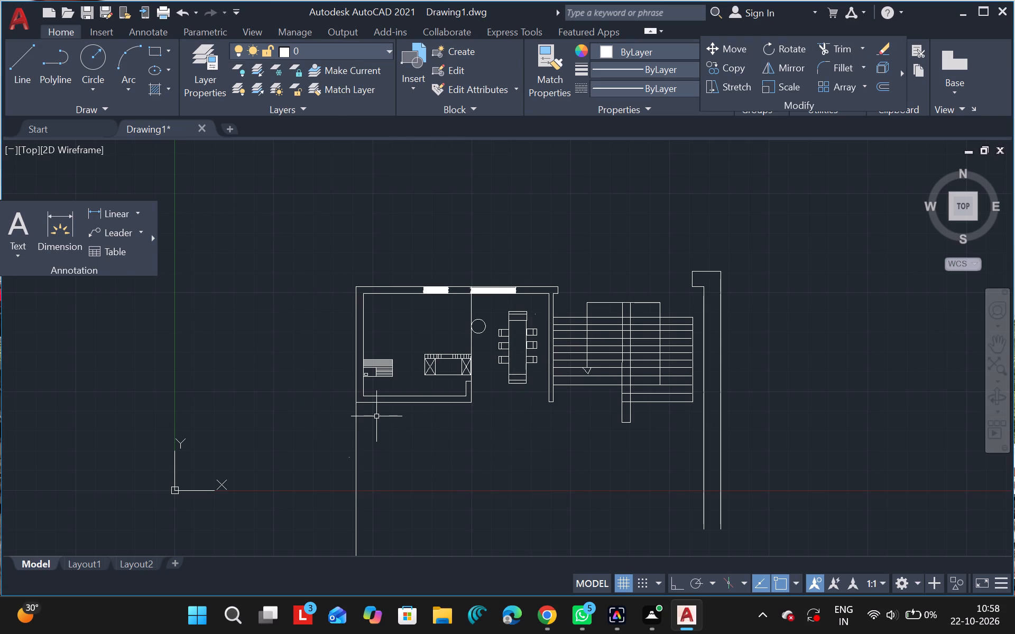
left_click(20, 64)
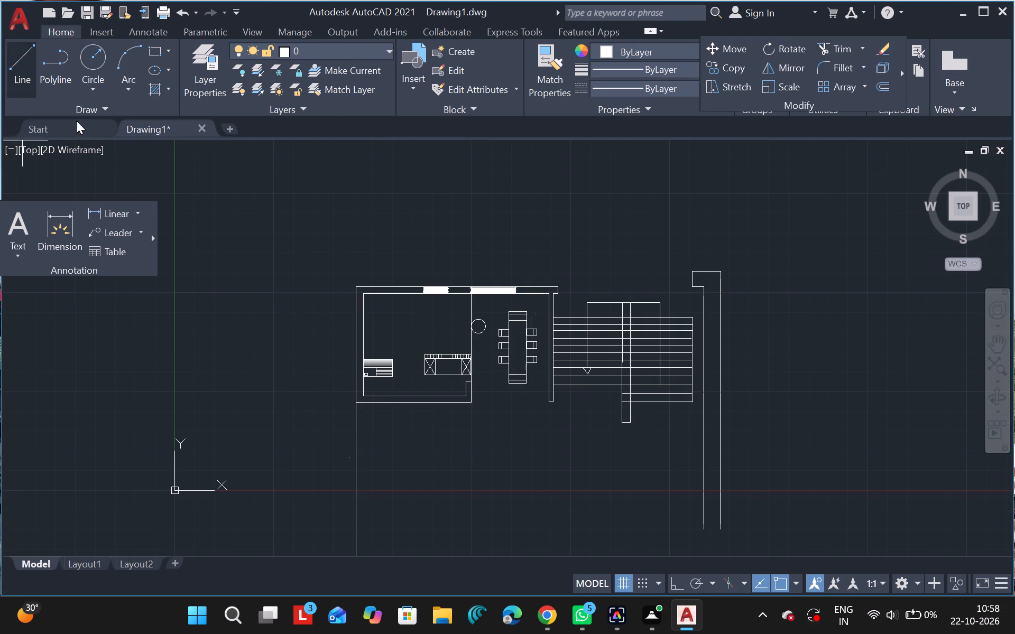
left_click_drag(363, 401, 368, 453)
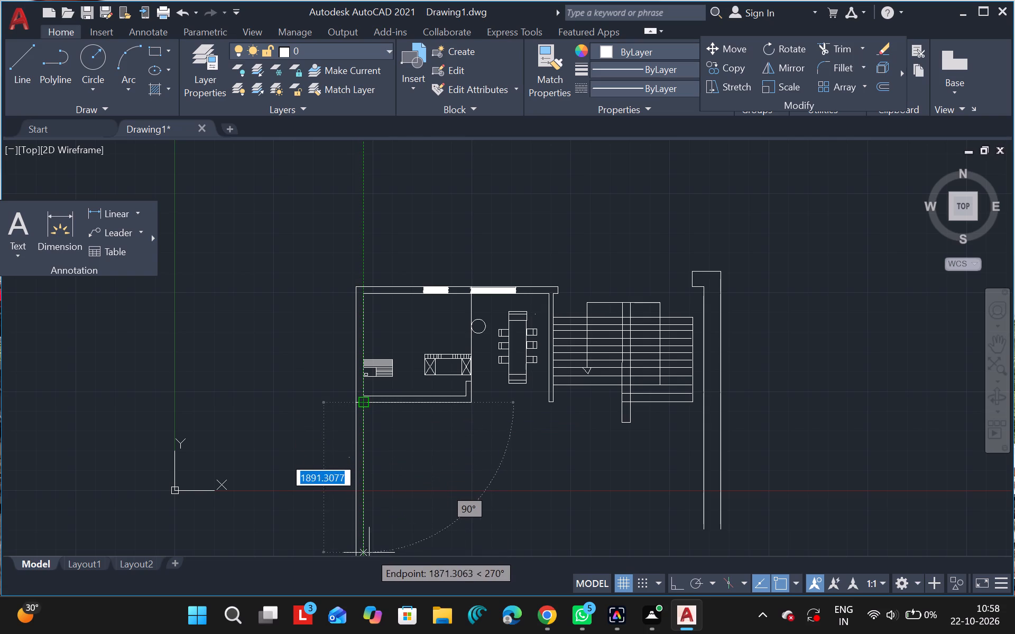
left_click(367, 556)
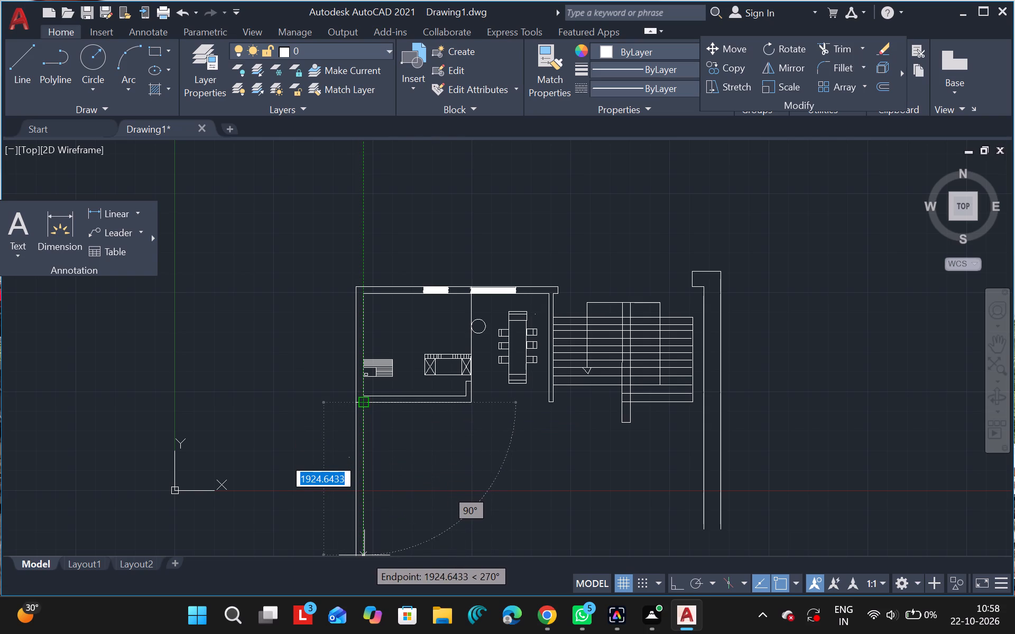
left_click(364, 555)
key("Escape")
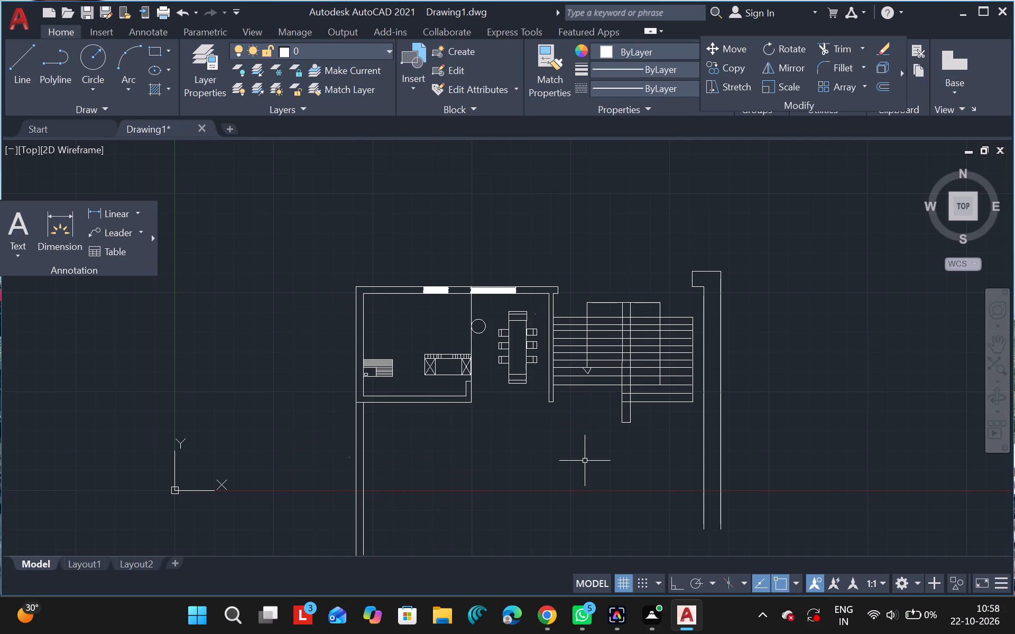
Delete the long lower segment of the west outer wall's outer line below the kitchen.
left_click(989, 351)
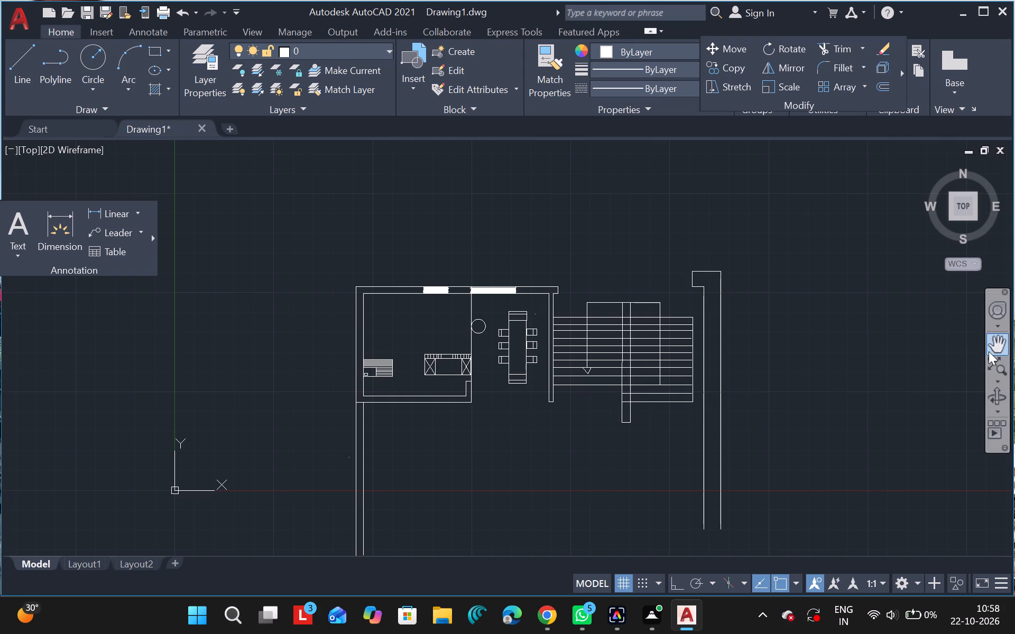
left_click_drag(743, 377, 703, 222)
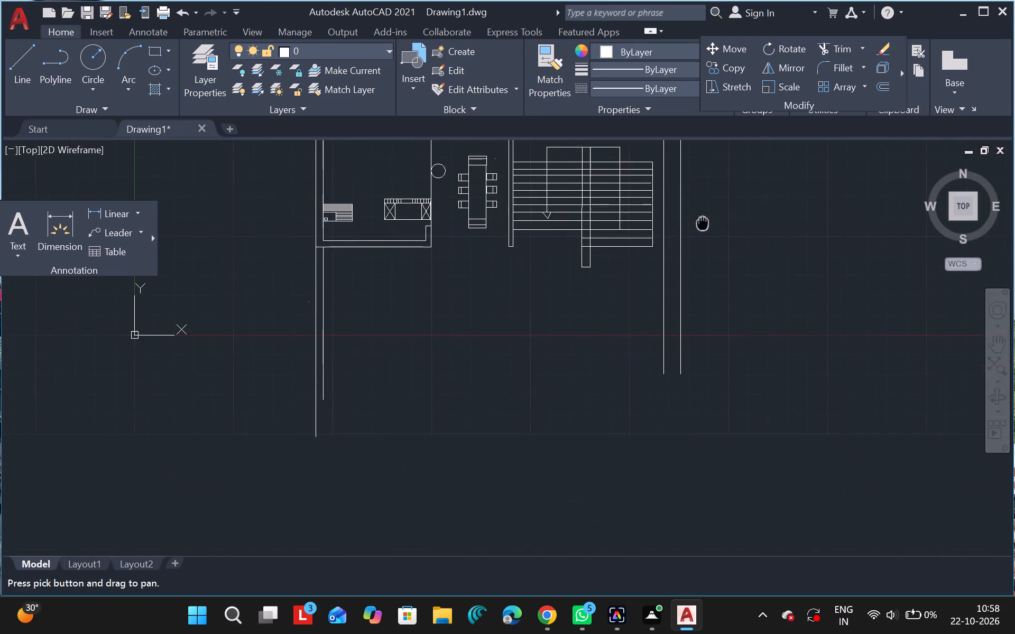
left_click_drag(703, 222, 714, 254)
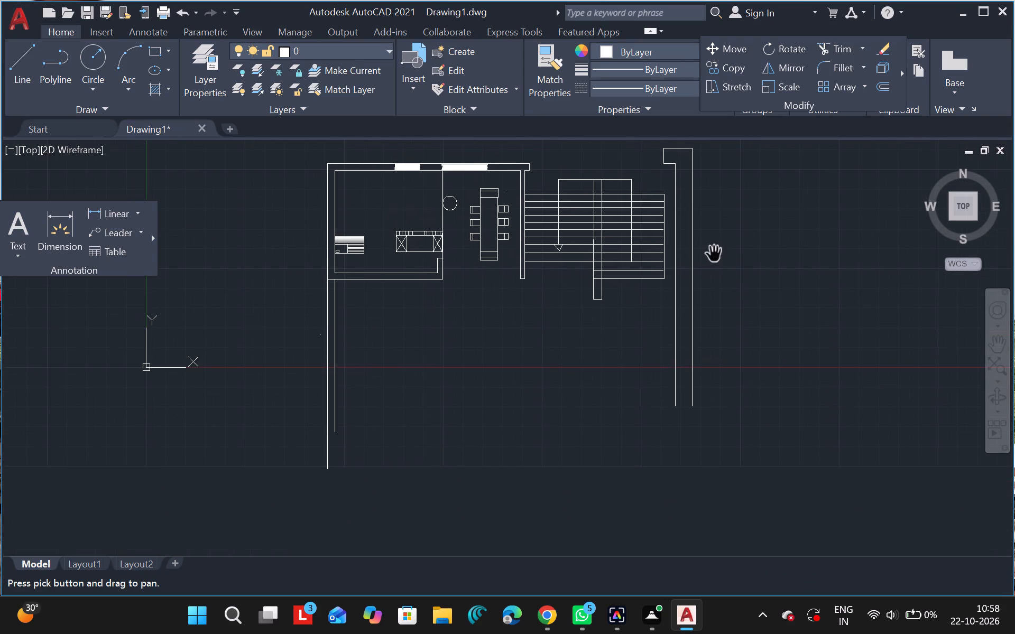
key("Escape")
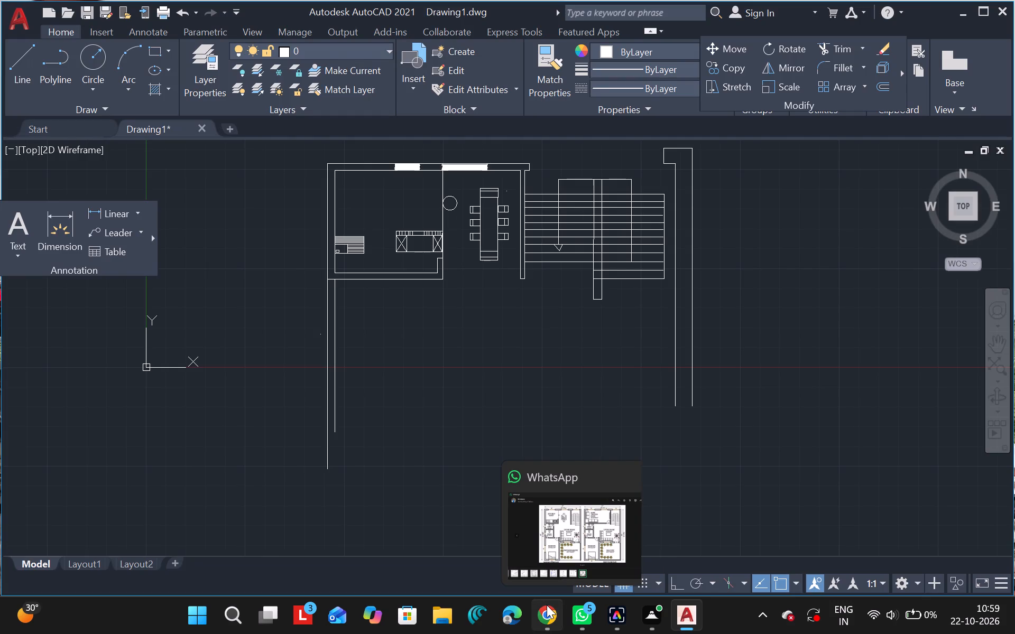
left_click(327, 332)
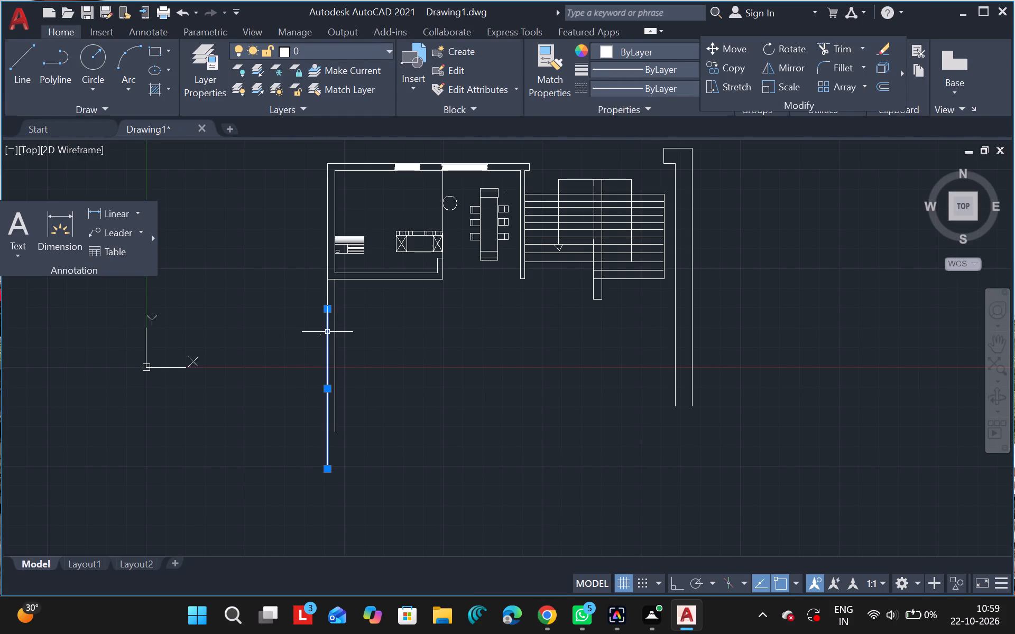
key("Delete")
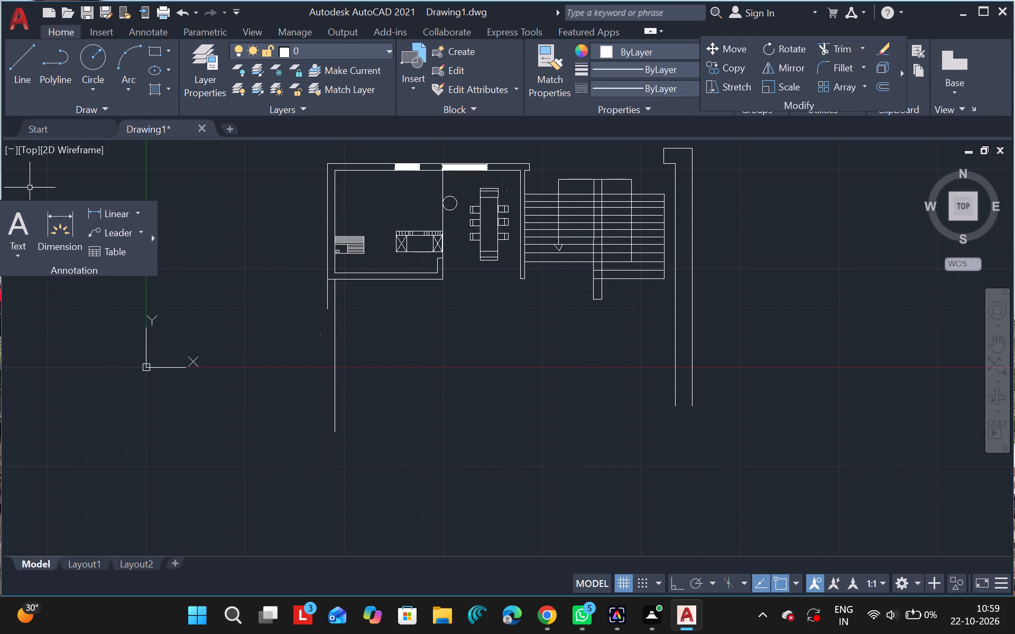
Draw a short horizontal line outward from the lower end of the remaining west outer wall line.
left_click(12, 73)
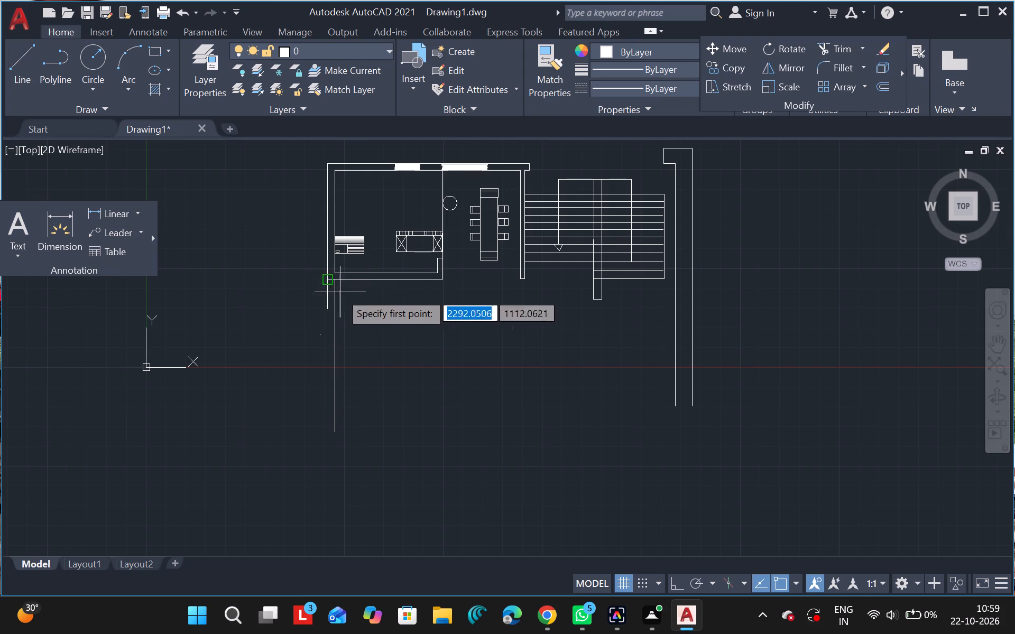
left_click_drag(322, 307, 317, 307)
left_click(317, 307)
key("Escape")
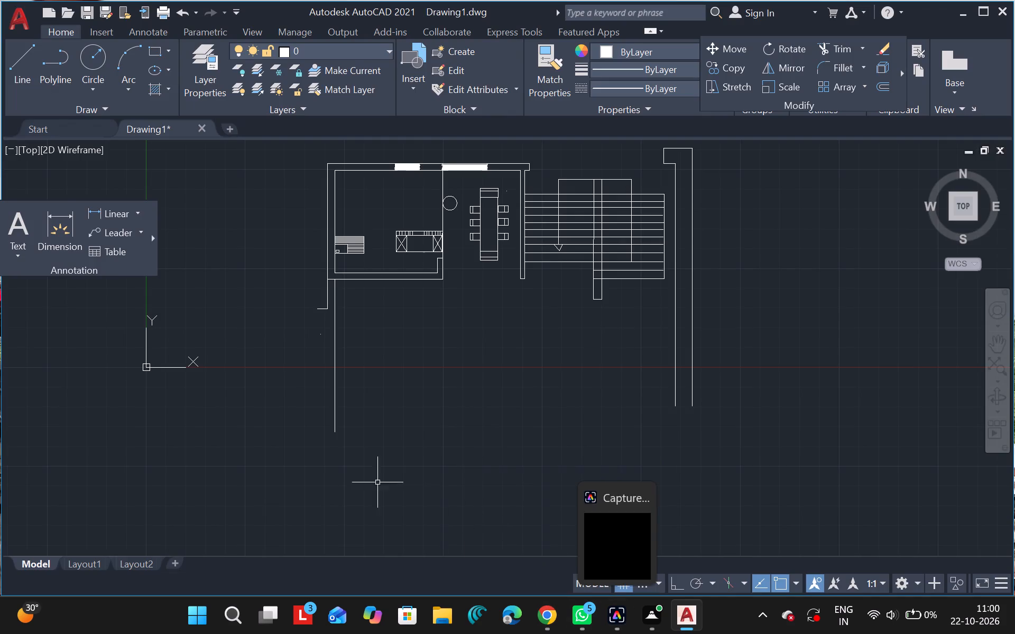
Replace the short outward line at the lower end of the west outer wall line with a horizontal line running inward.
left_click(321, 307)
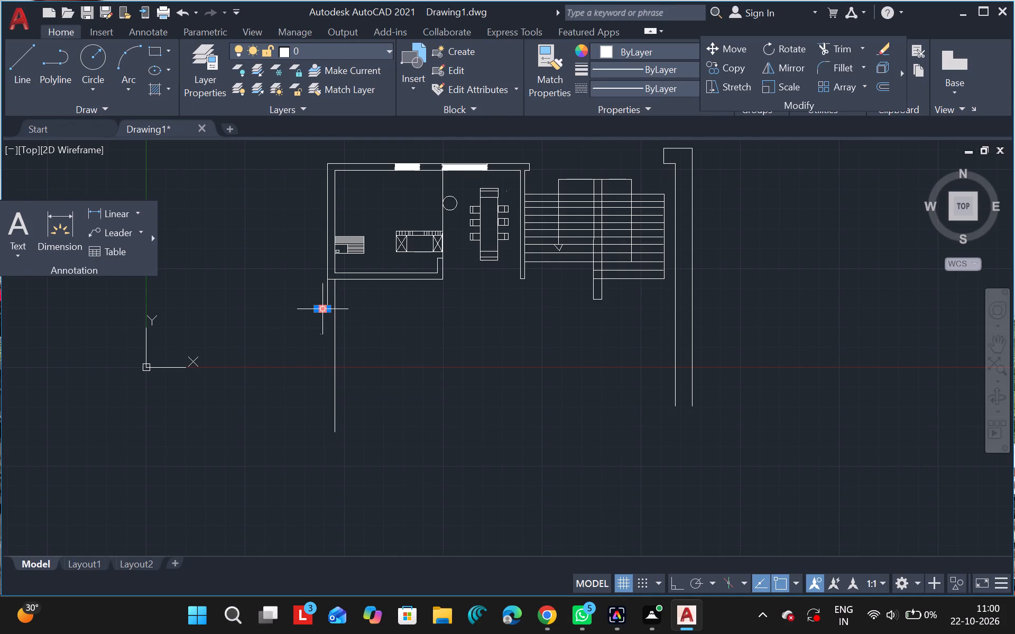
key("Delete")
left_click(12, 62)
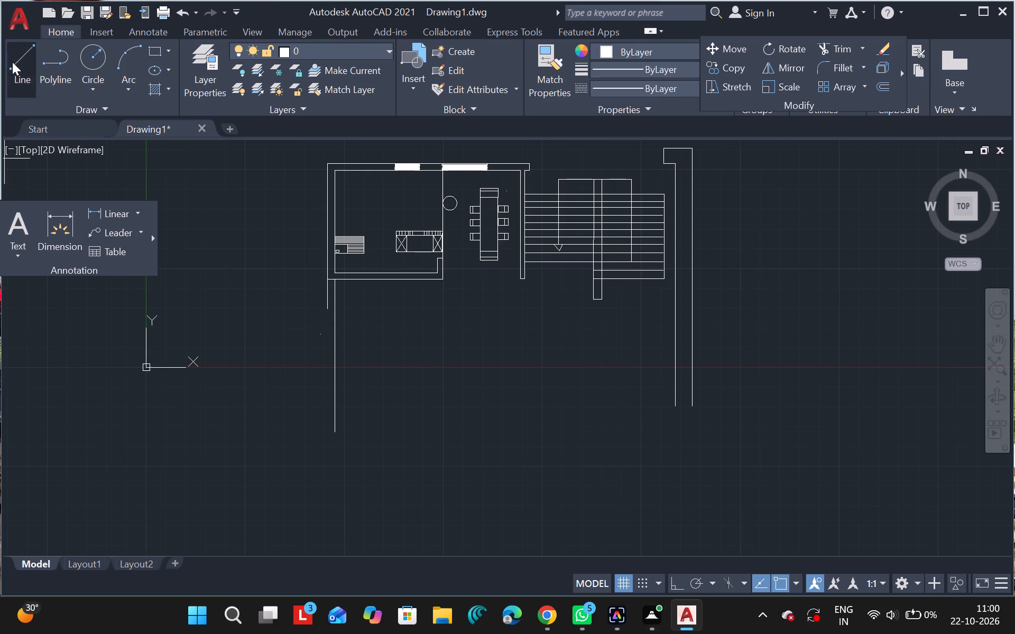
left_click_drag(326, 305, 362, 313)
left_click(362, 313)
key("Escape")
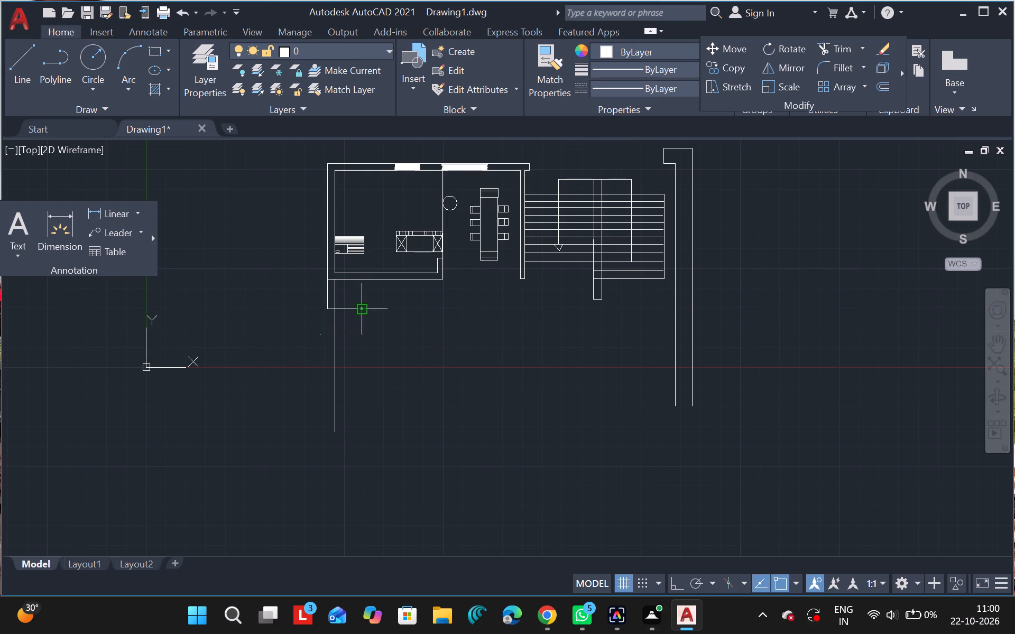
Delete the long vertical inner face line of the west outer wall below the kitchen.
left_click(335, 342)
key("Delete")
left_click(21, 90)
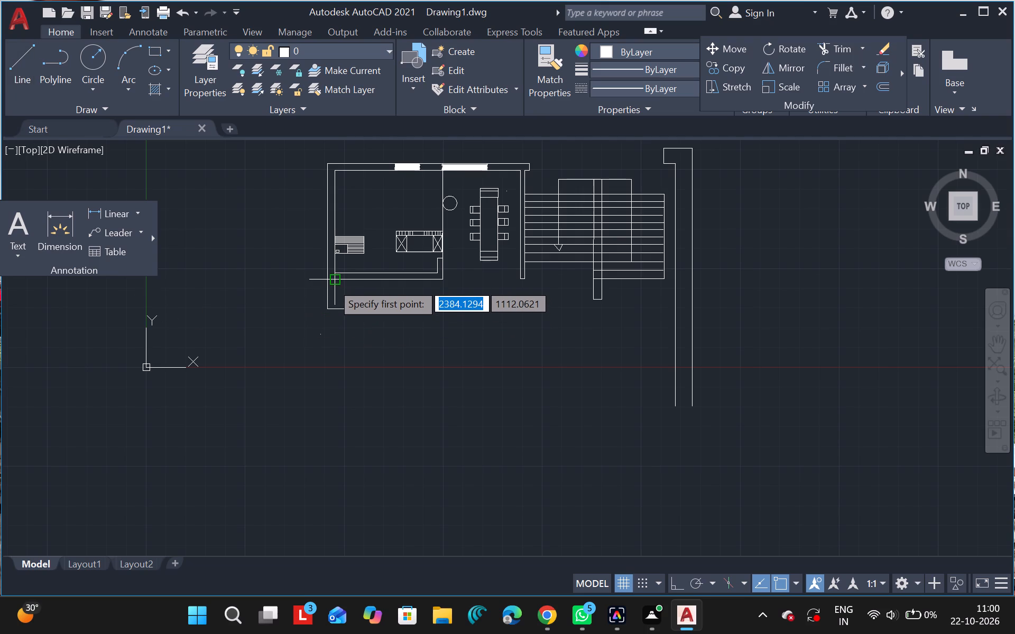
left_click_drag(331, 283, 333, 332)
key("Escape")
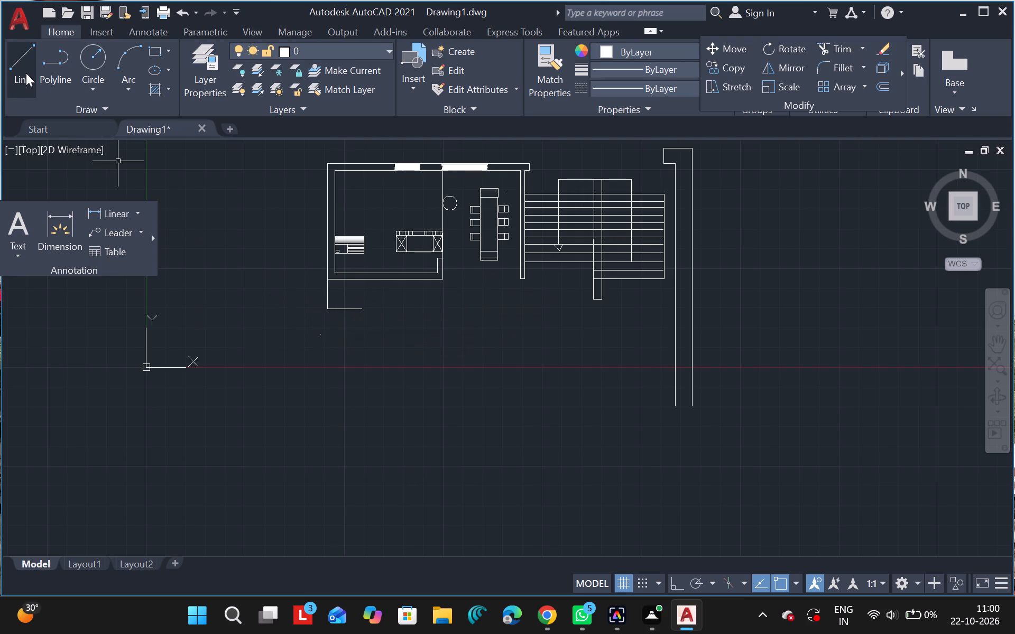
Extend the west outer wall's outer line straight down about 442 units from its junction with the short horizontal line.
left_click(26, 73)
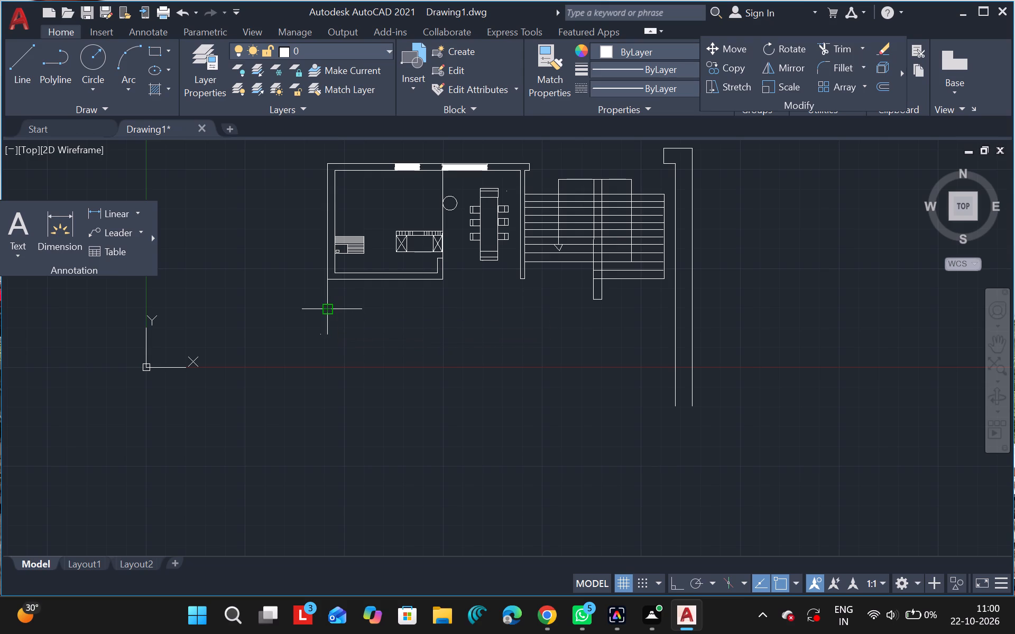
left_click_drag(326, 312, 333, 357)
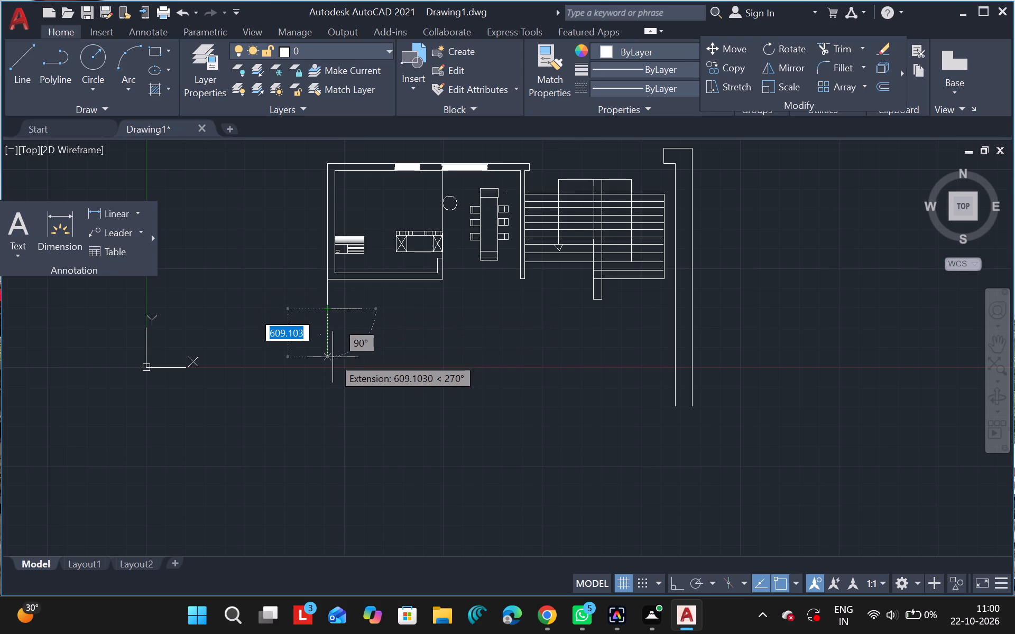
left_click_drag(333, 357, 331, 344)
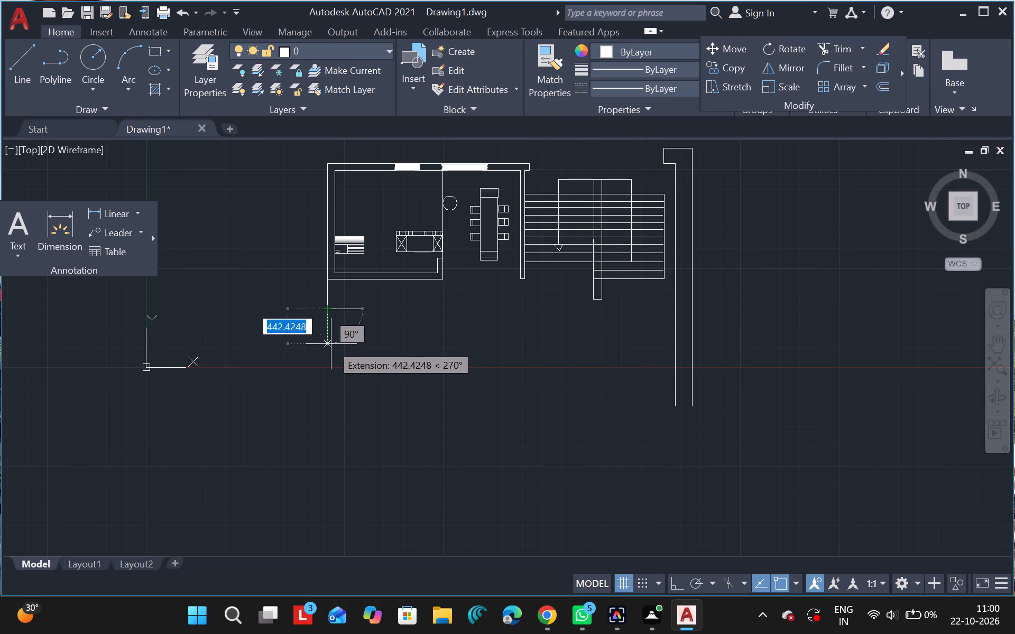
left_click(331, 344)
key("Escape")
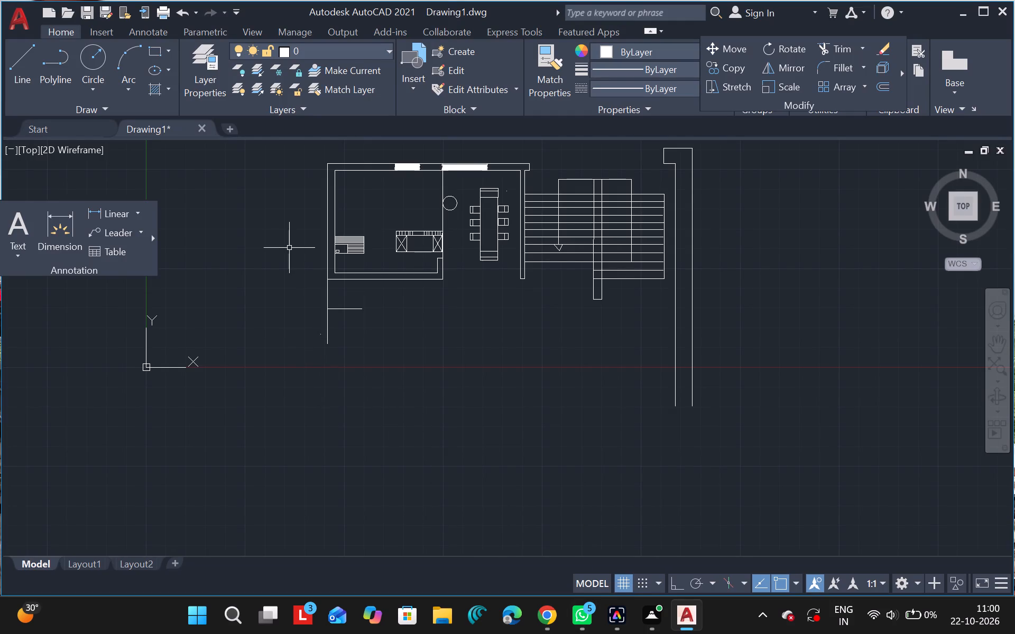
Draw a line about 139 units inward from the outer wall line's lower end, turning up into a short vertical inner face.
left_click(8, 73)
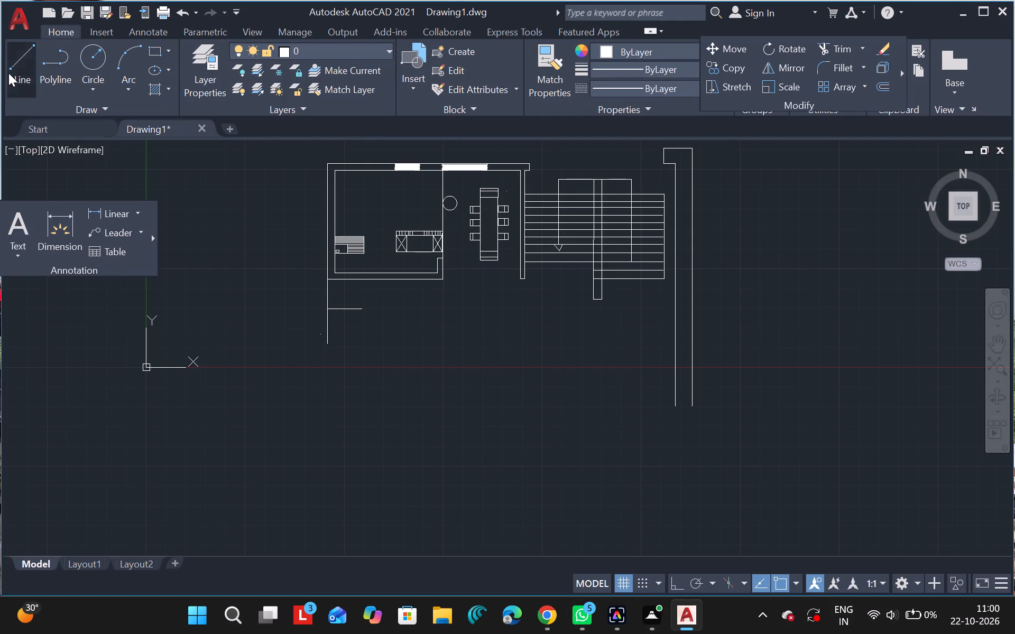
left_click(332, 346)
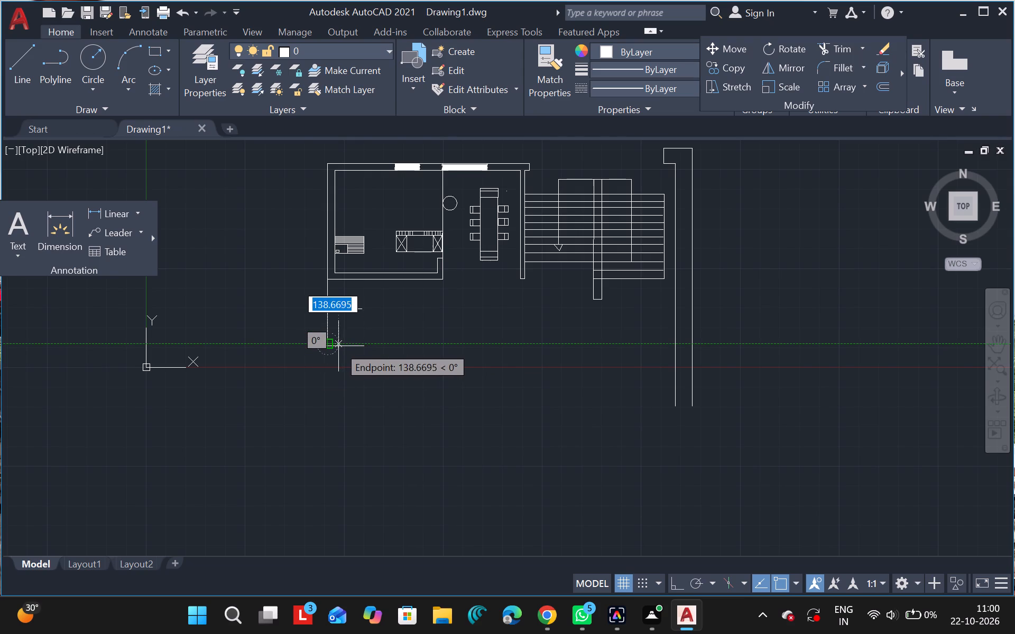
left_click(335, 346)
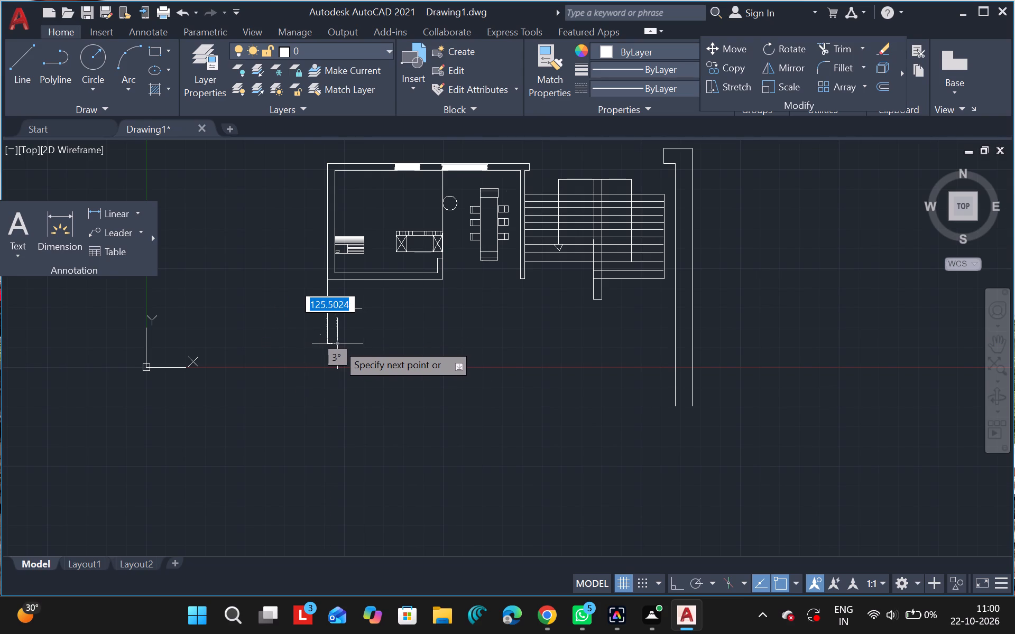
left_click_drag(338, 343, 338, 330)
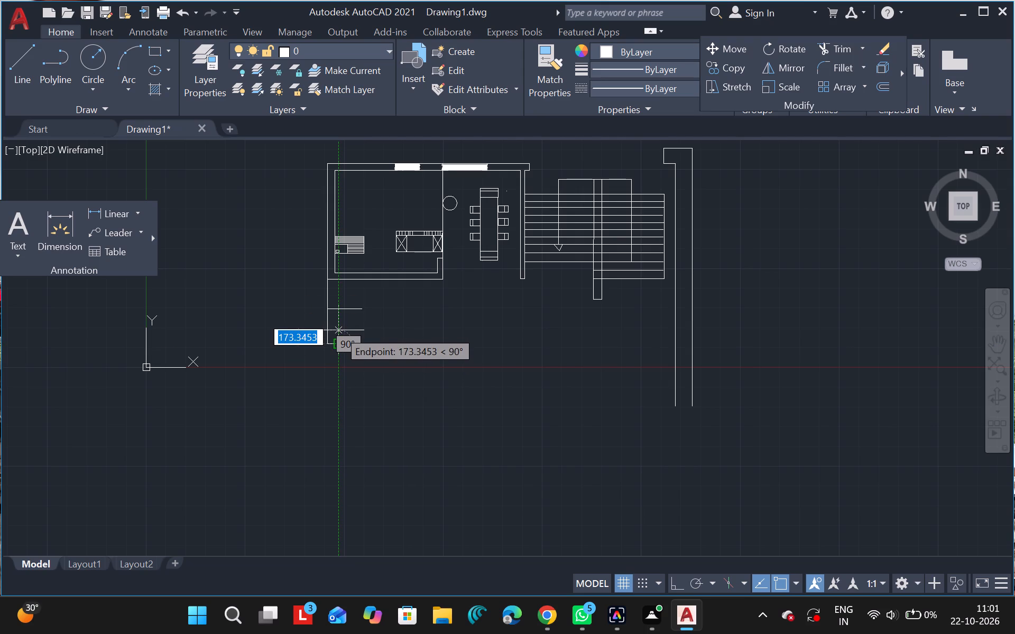
left_click_drag(338, 330, 338, 329)
left_click(338, 329)
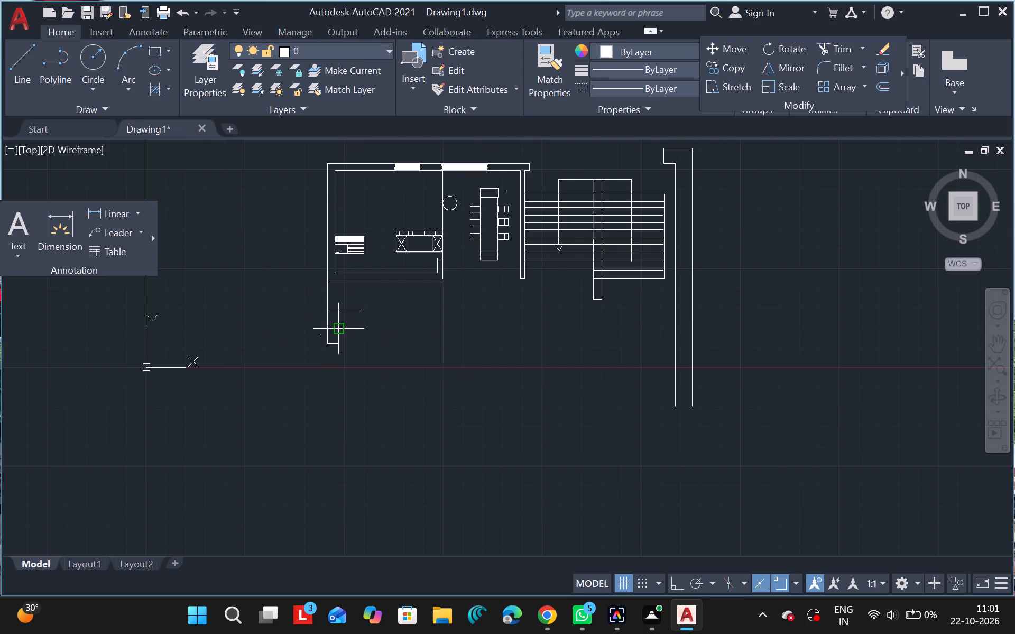
key("Escape")
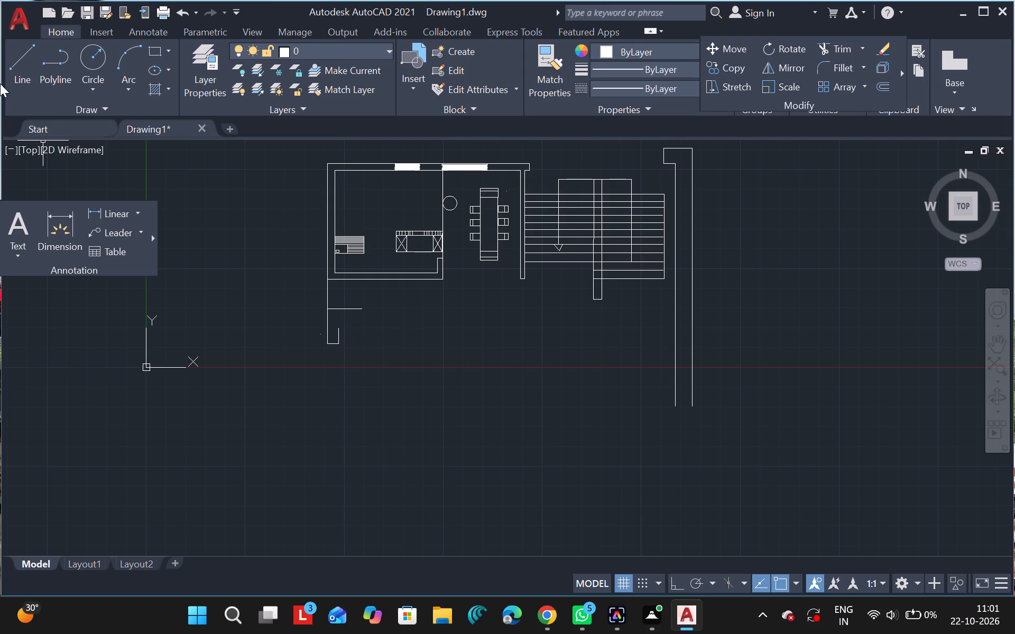
Draw a short line down from the upper horizontal wall line, above the lower inner face, and continue it horizontally inward.
left_click(19, 55)
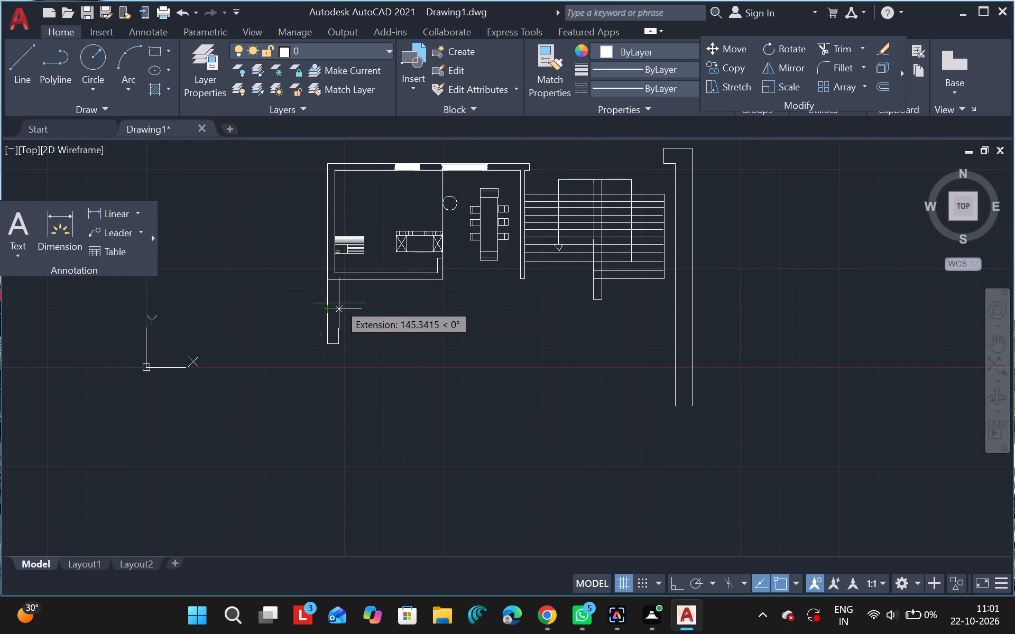
left_click_drag(339, 304, 339, 308)
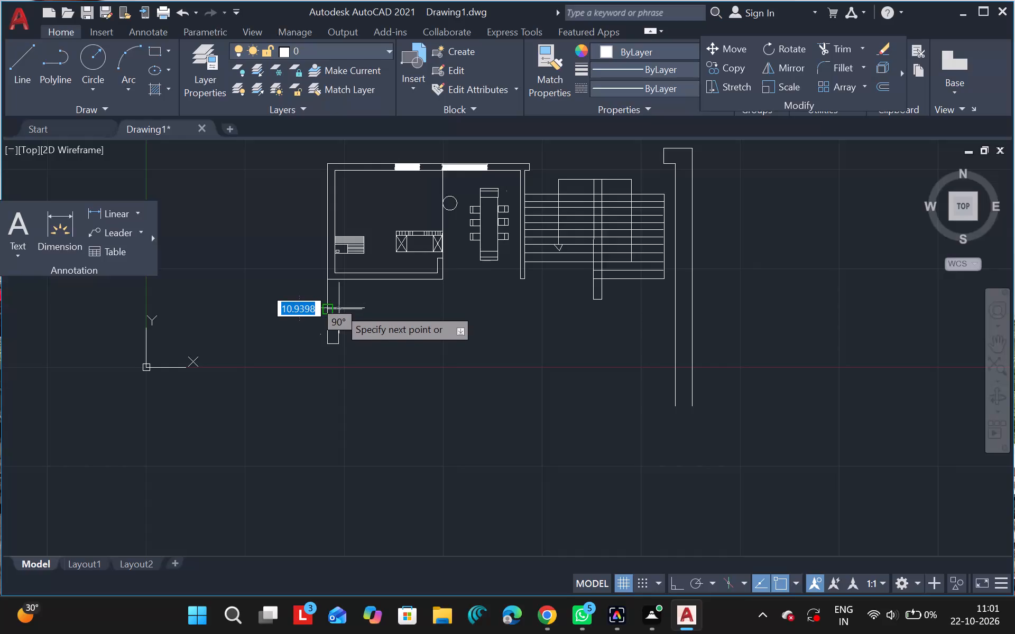
left_click_drag(339, 308, 339, 318)
left_click(339, 318)
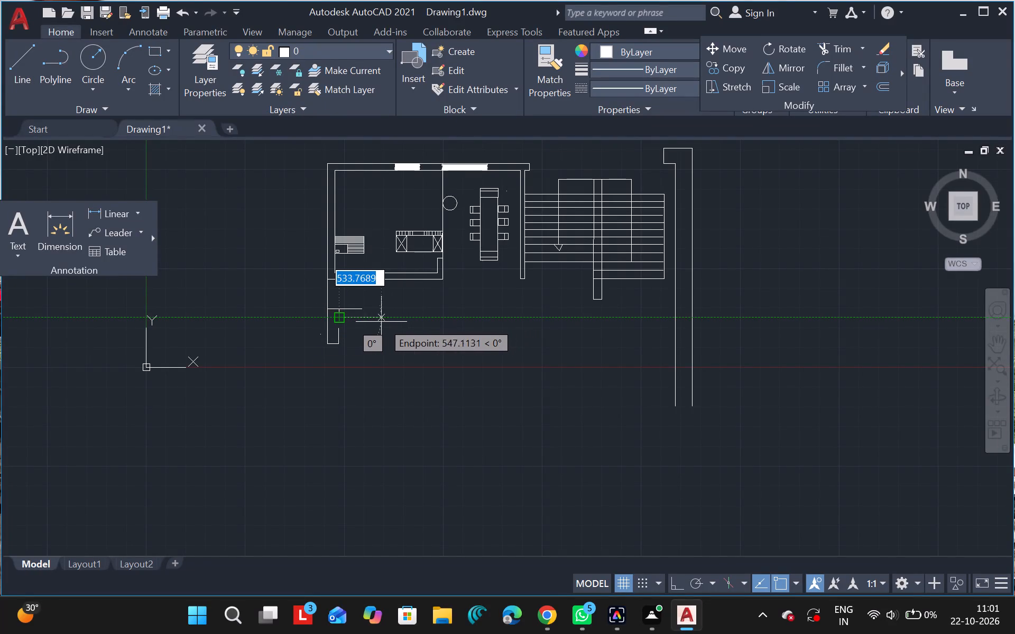
key("ctrl+z")
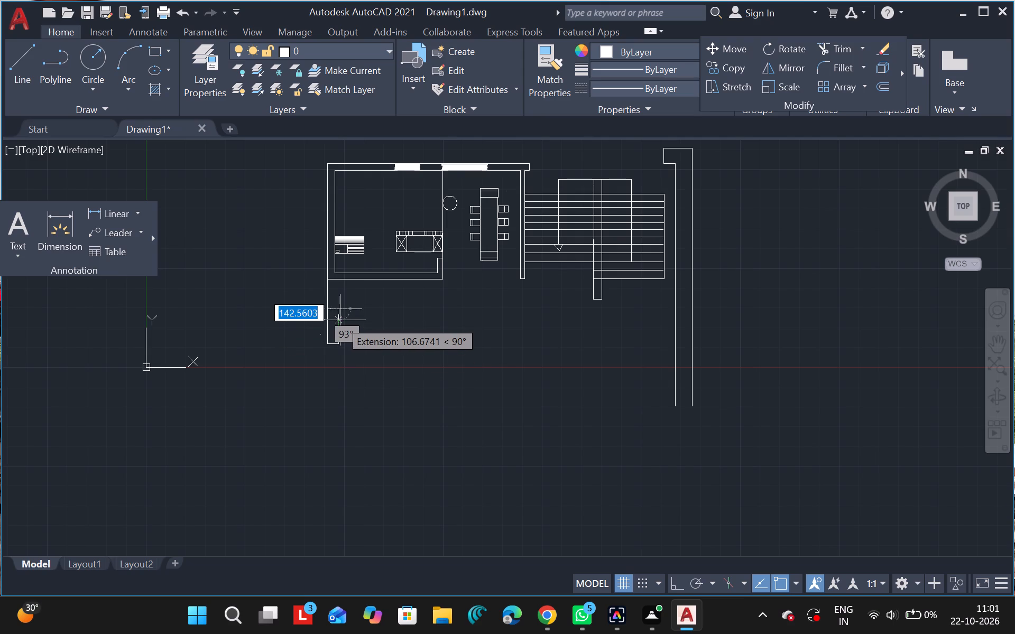
left_click_drag(339, 320, 357, 321)
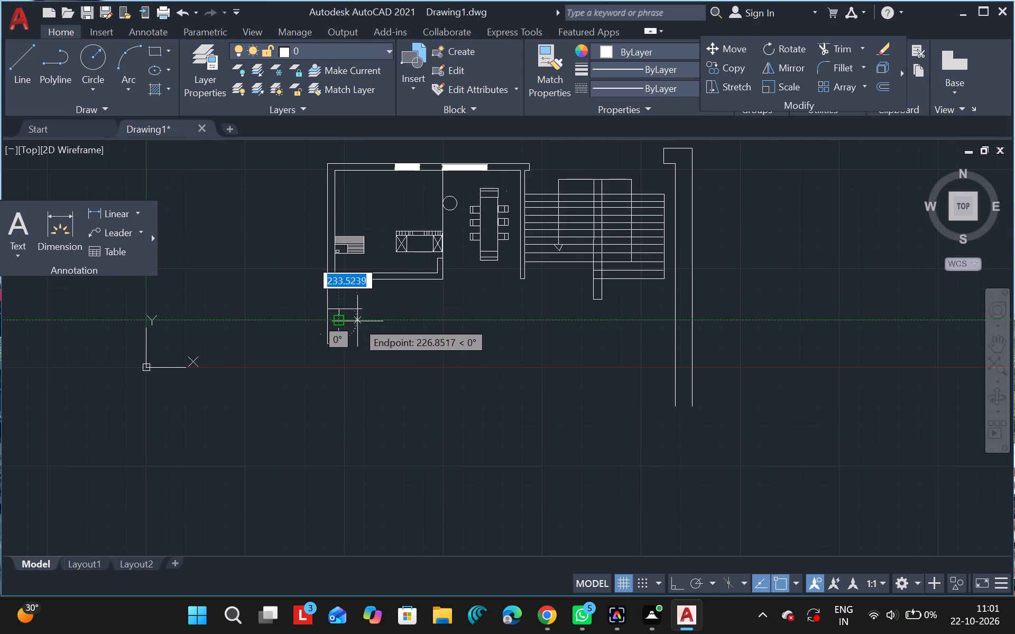
left_click_drag(357, 321, 356, 322)
left_click(356, 322)
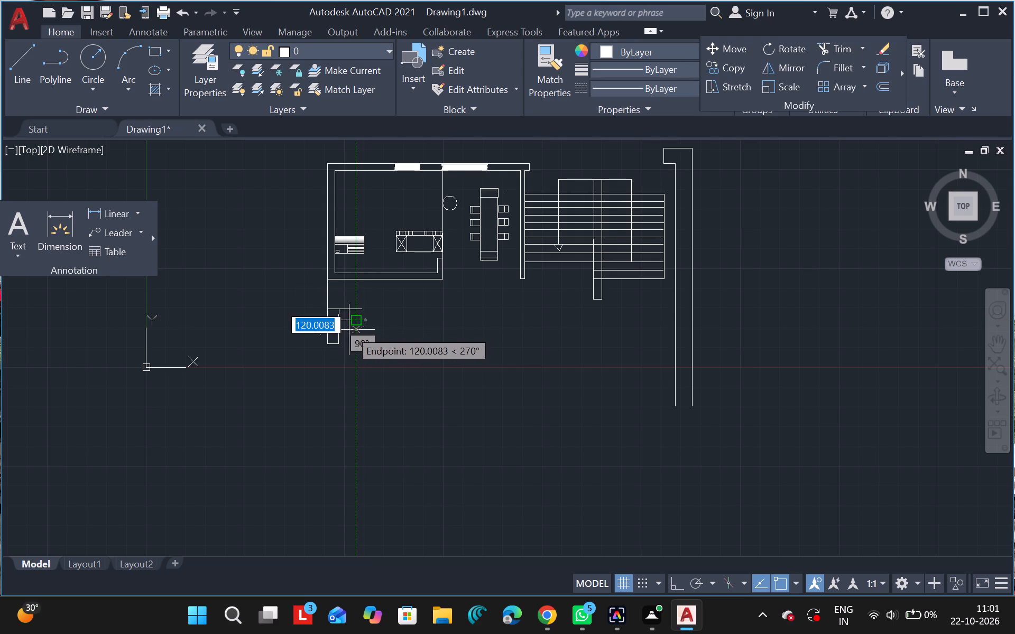
key("Escape")
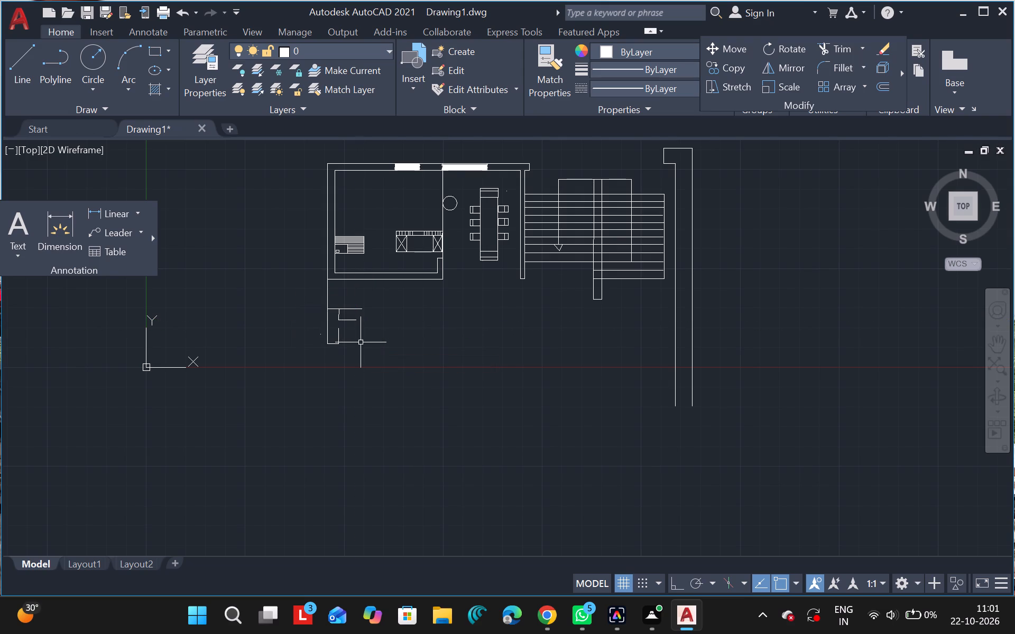
Replace the slanted connector between the two short horizontal lines with a truly vertical line.
scroll(337, 304, "up", 3, "ctrl")
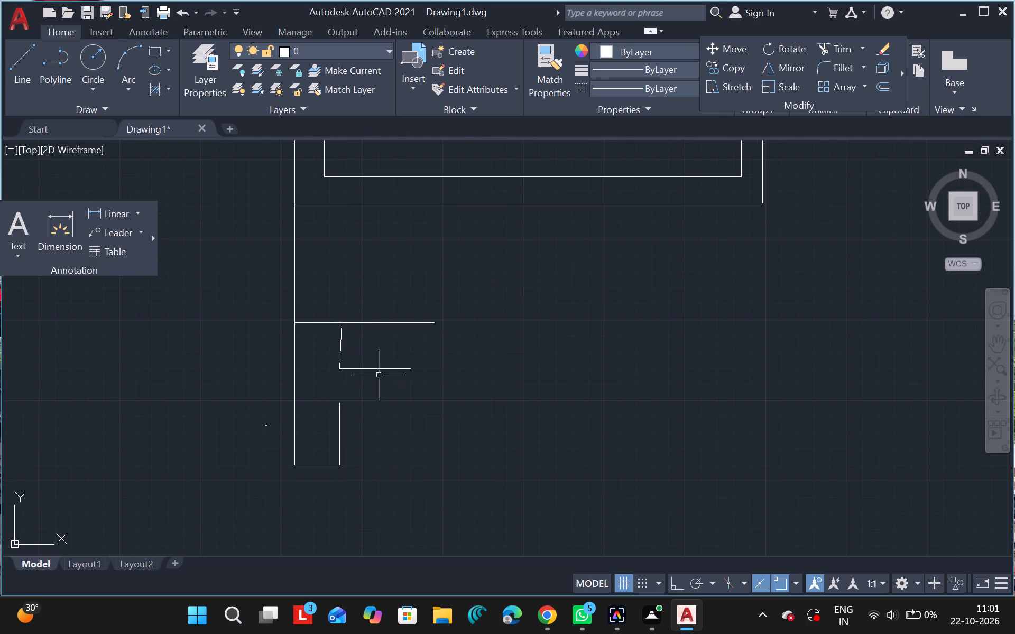
left_click_drag(340, 346, 457, 388)
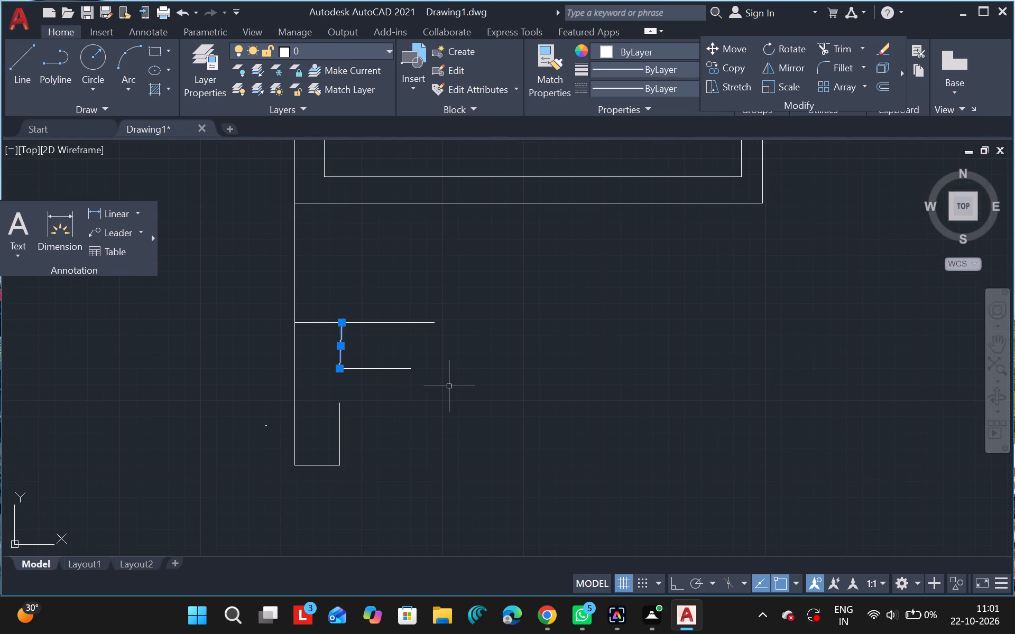
key("Delete")
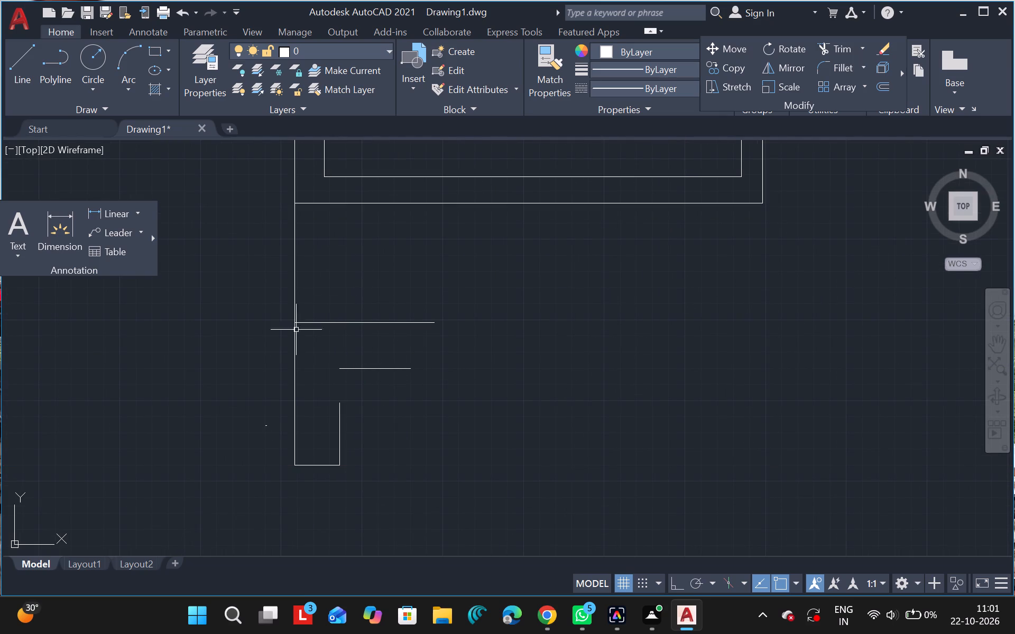
left_click(17, 58)
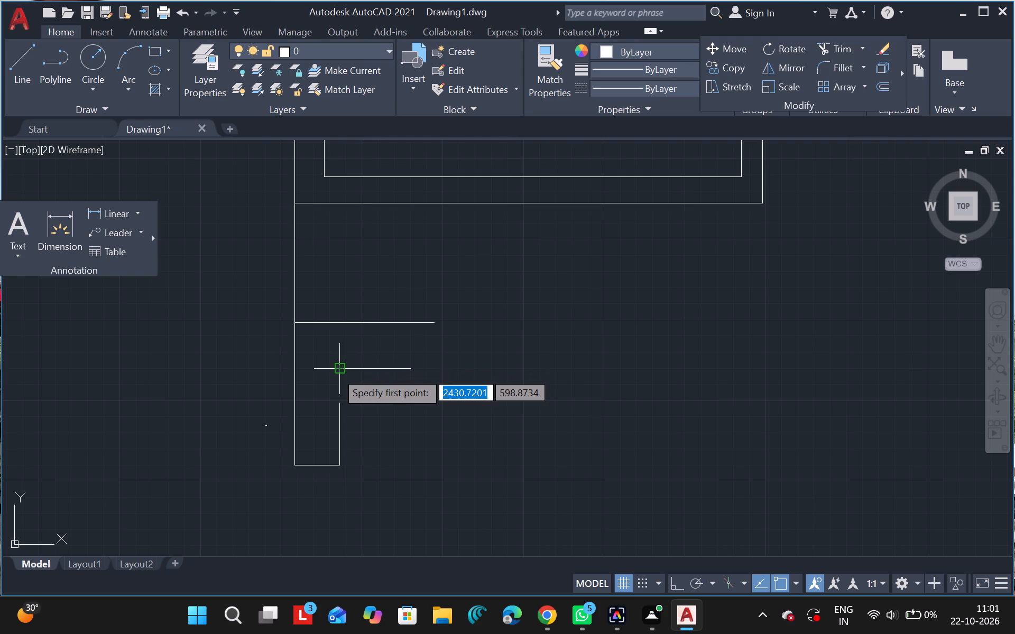
left_click_drag(336, 371, 338, 324)
left_click(338, 324)
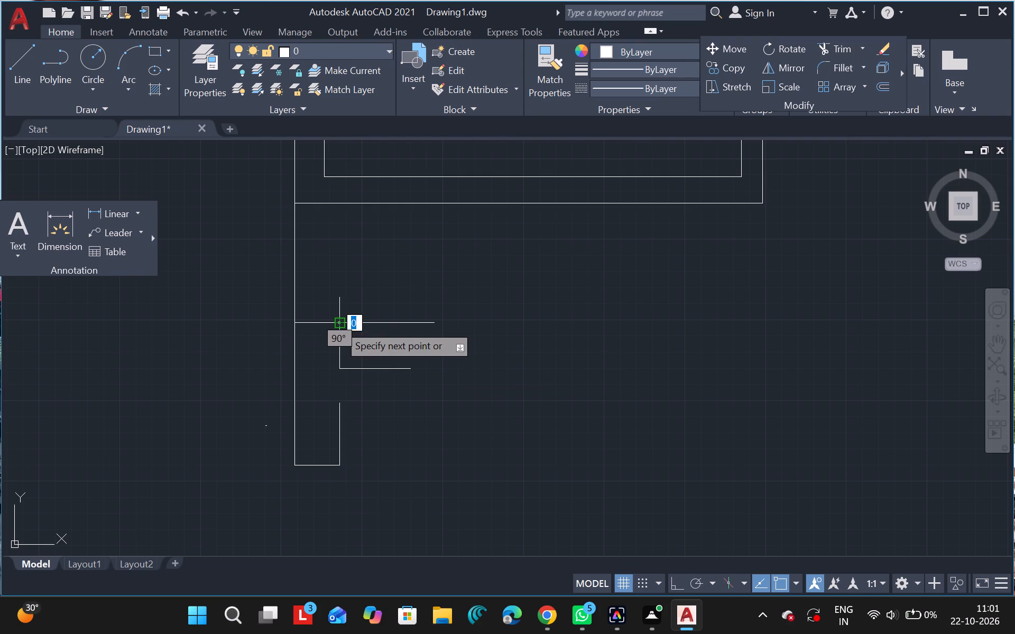
key("Escape")
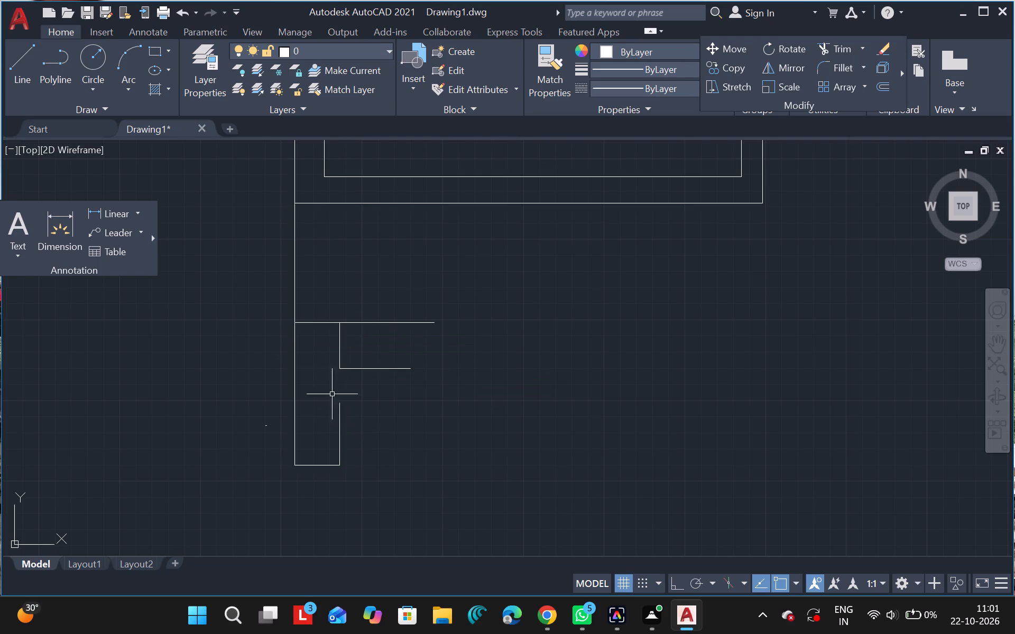
Draw a horizontal line inward from the top of the lower inner face, extending it beyond the ends of the horizontal lines above.
left_click(32, 74)
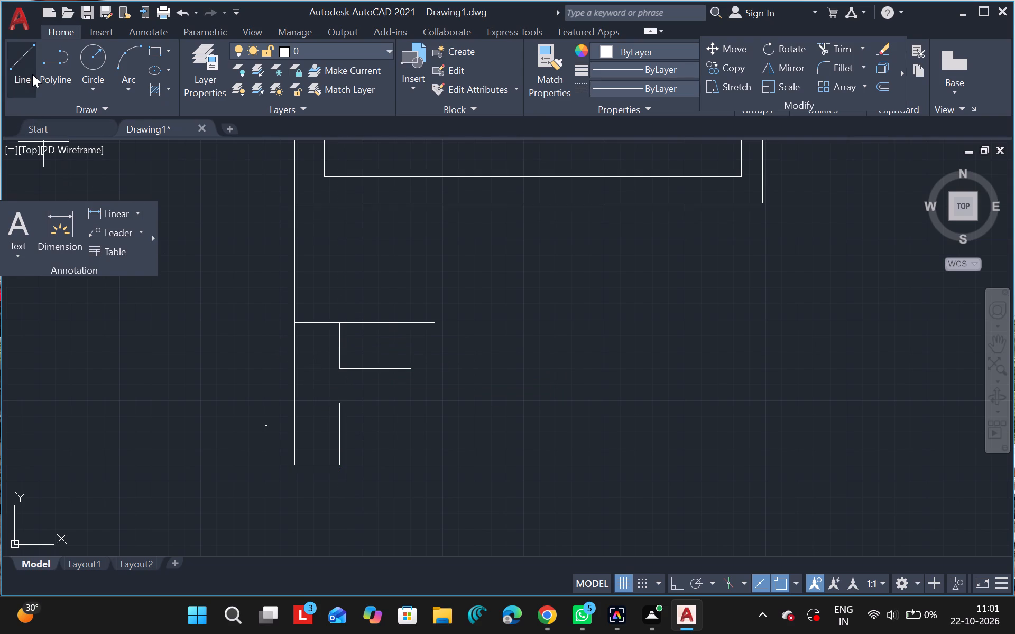
left_click_drag(343, 400, 411, 397)
left_click(411, 397)
key("Escape")
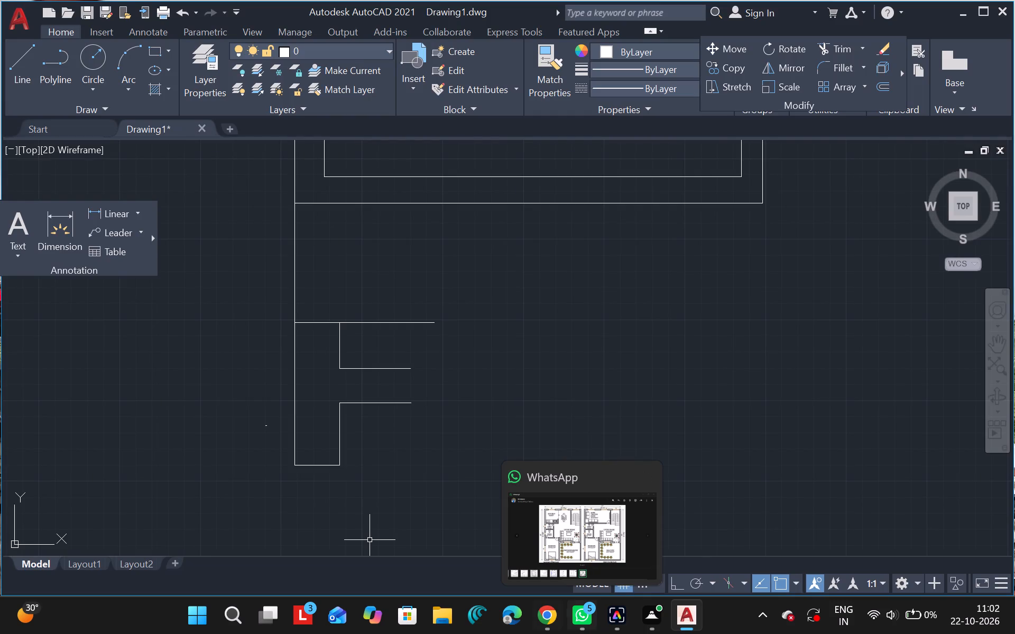
left_click(10, 75)
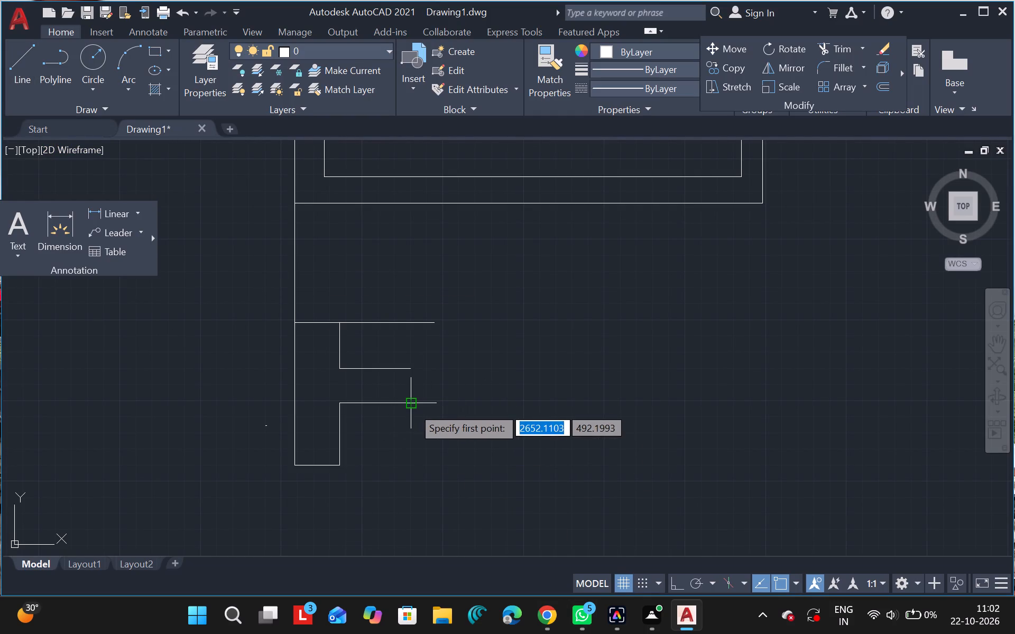
left_click_drag(411, 407, 506, 407)
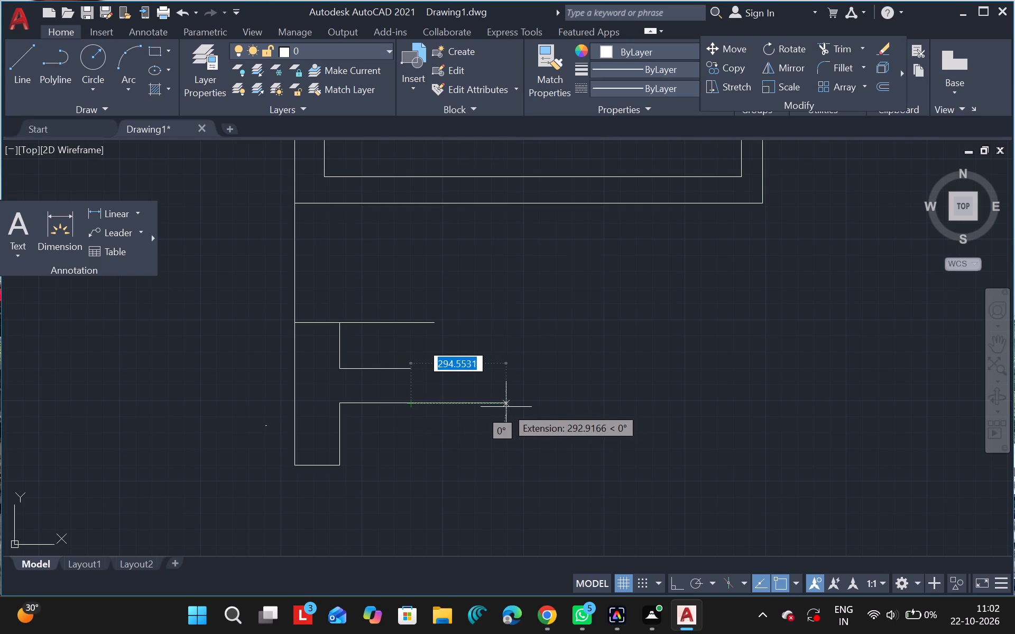
left_click_drag(506, 407, 513, 407)
left_click(513, 407)
key("Escape")
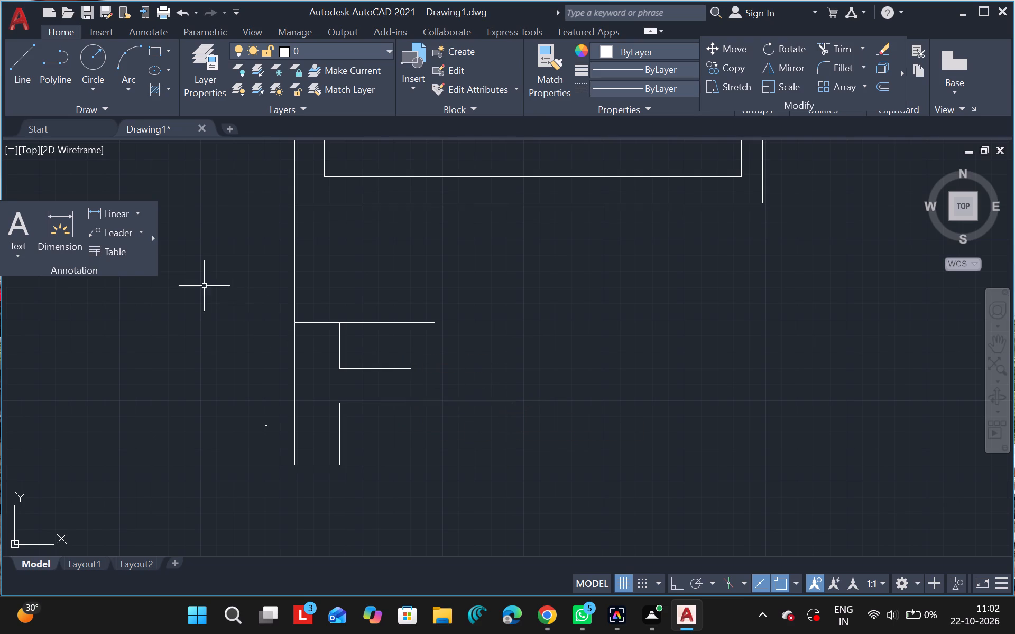
Extend the upper horizontal line of the opening inward by about 314 units, level with the end of the line below.
left_click(23, 61)
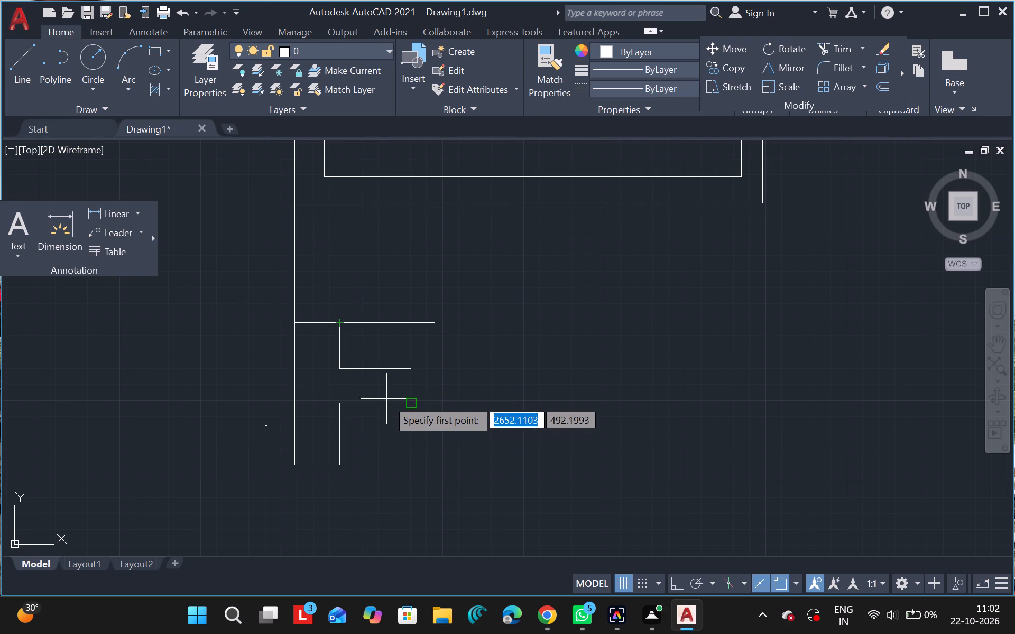
left_click_drag(414, 367, 478, 367)
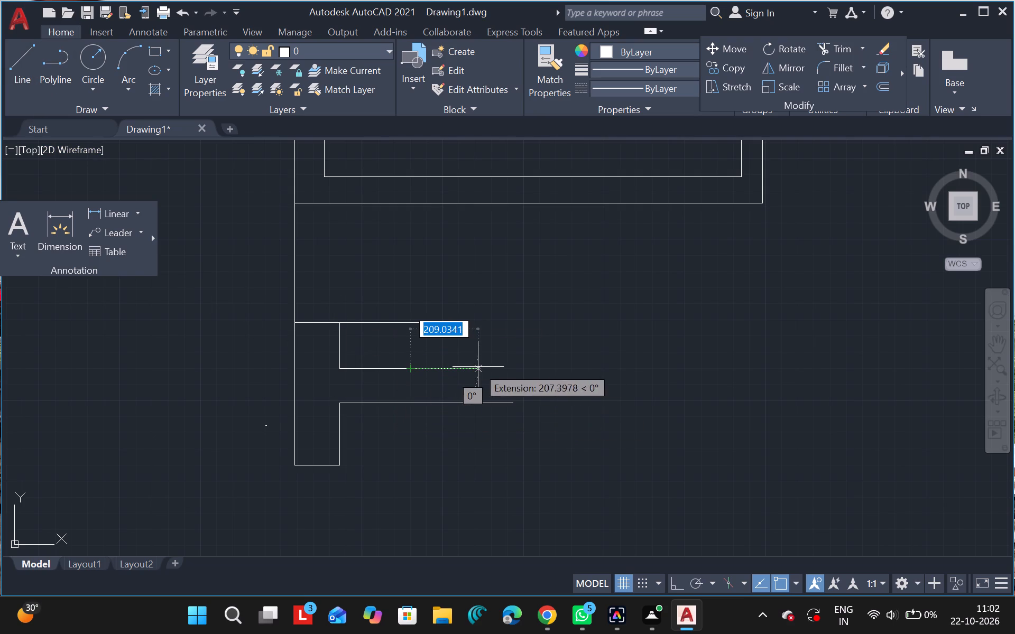
left_click(512, 370)
key("Escape")
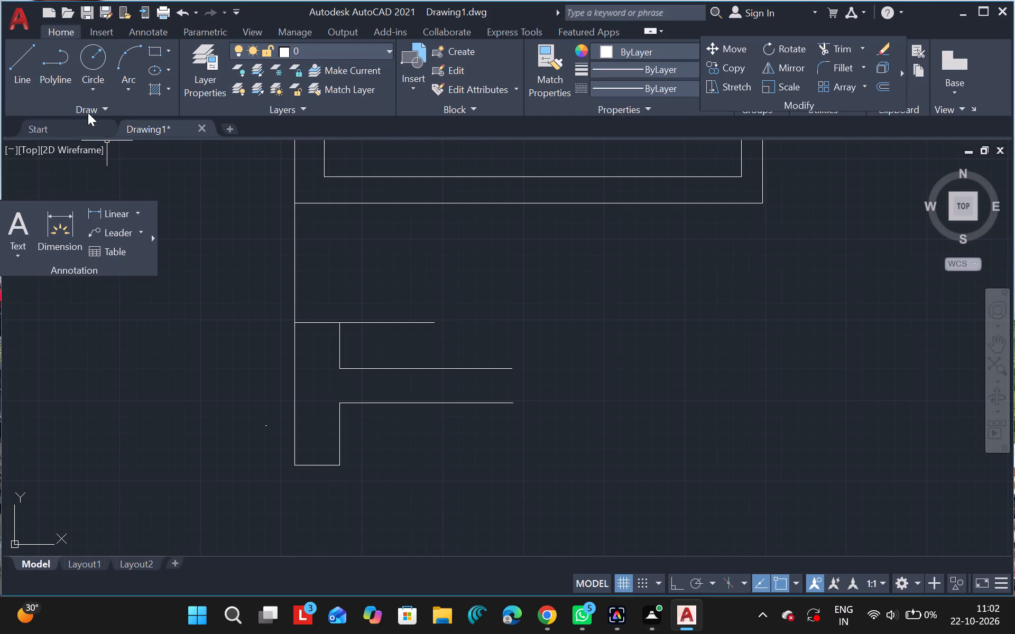
Continue the upper horizontal line inward, turning up, across about 77 units, and straight down about 724 units to form a wall end.
left_click_drag(19, 54, 334, 358)
left_click(27, 77)
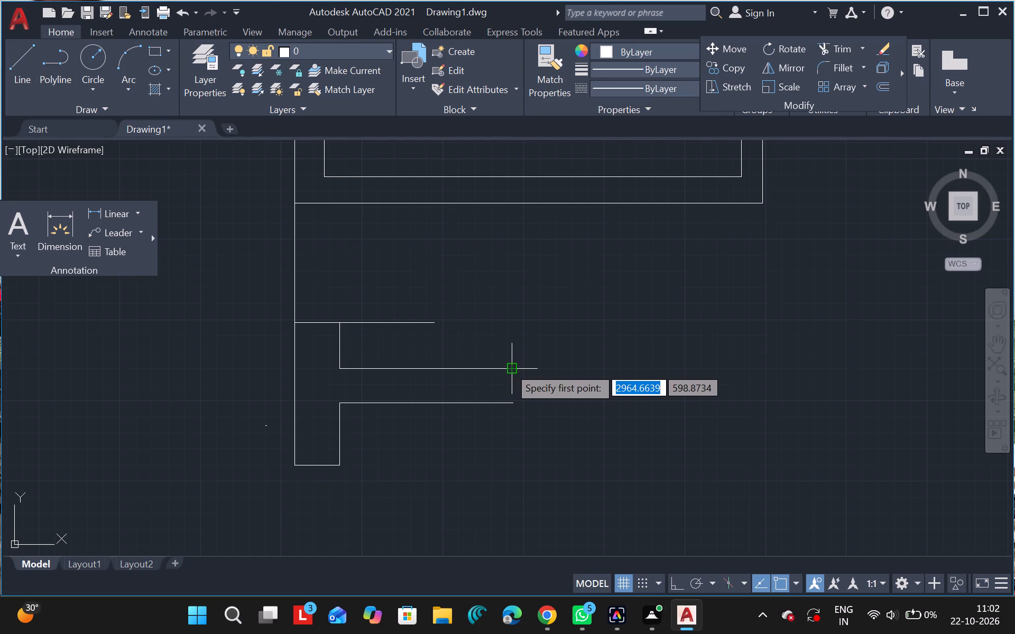
left_click_drag(509, 367, 553, 369)
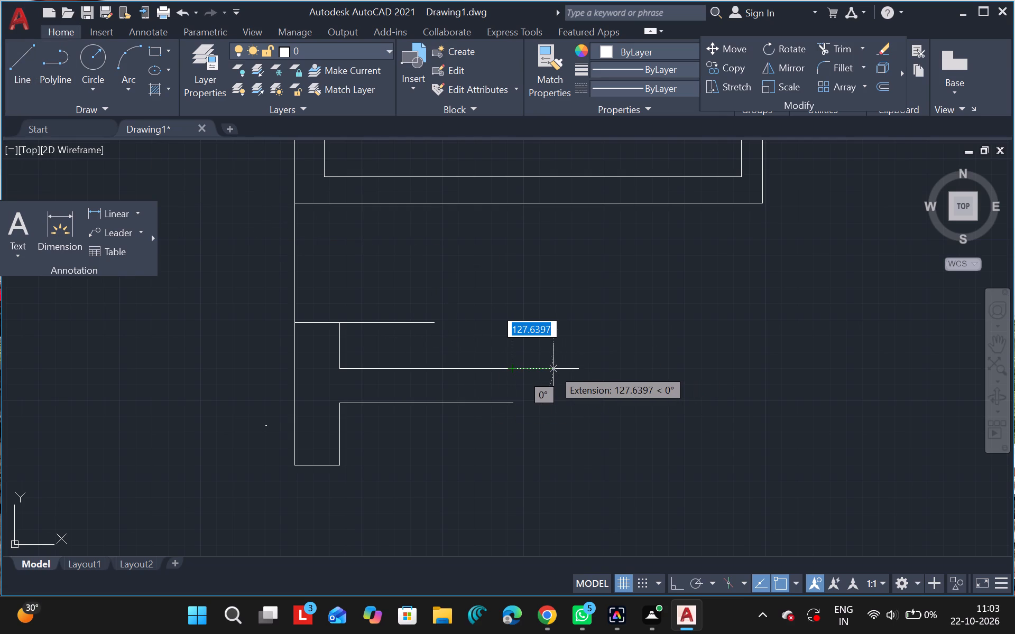
left_click_drag(553, 369, 561, 369)
left_click(561, 369)
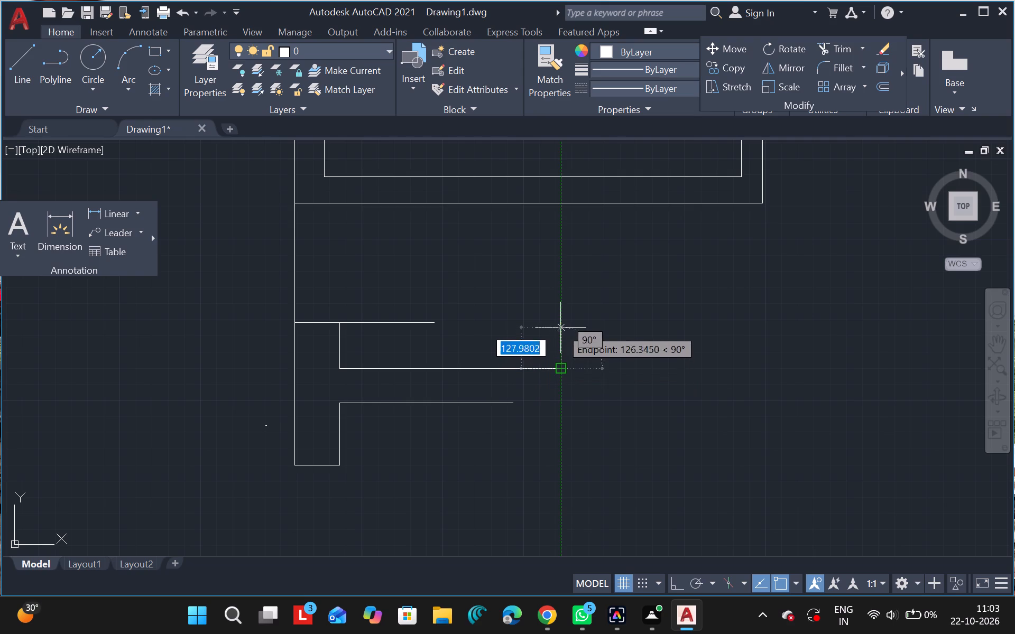
left_click(560, 314)
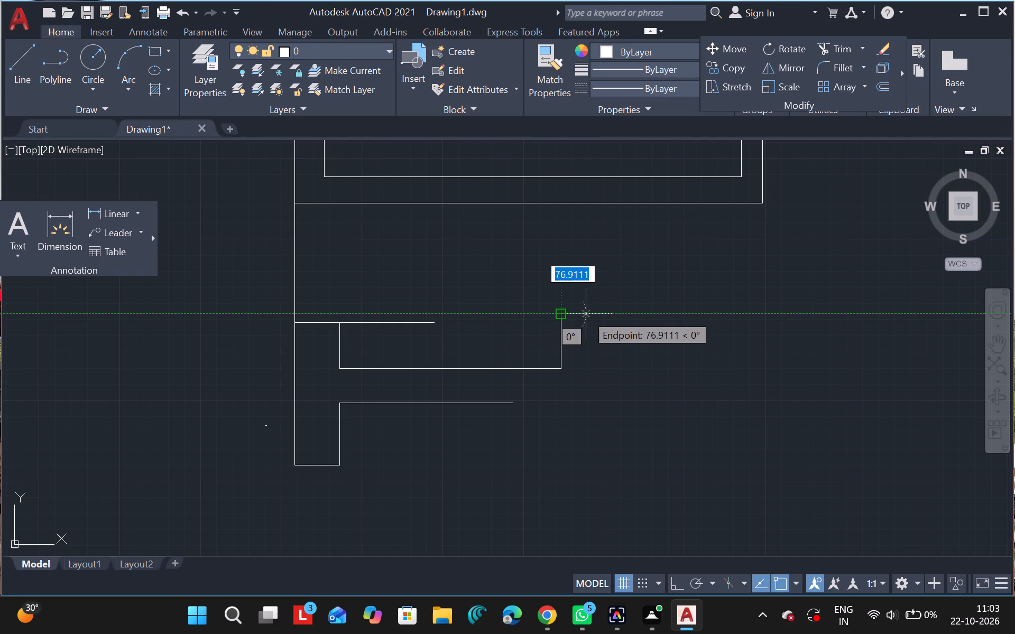
left_click_drag(586, 314, 594, 424)
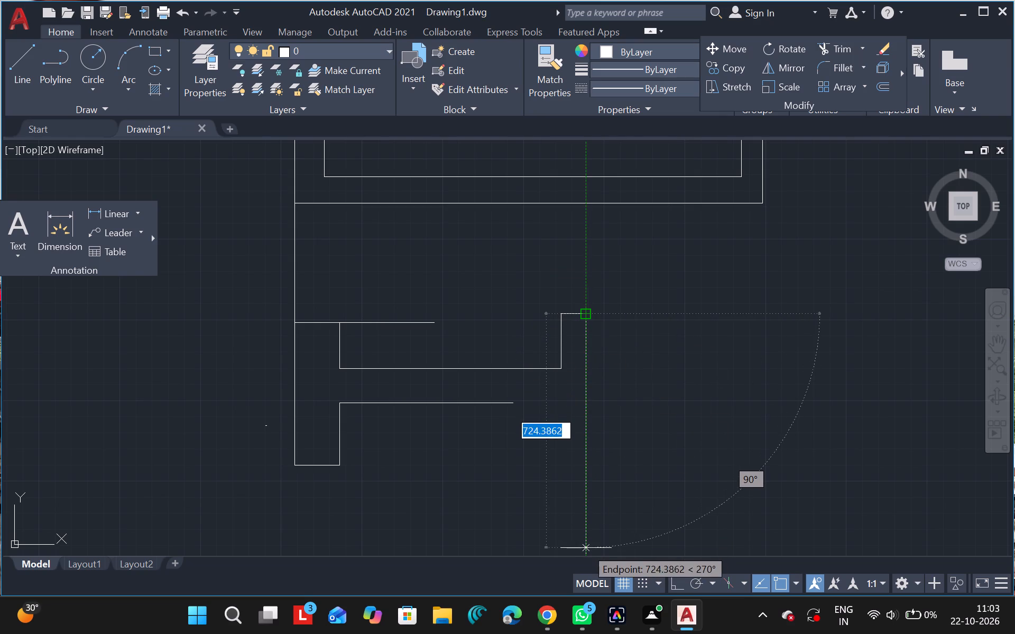
left_click(586, 548)
key("Escape")
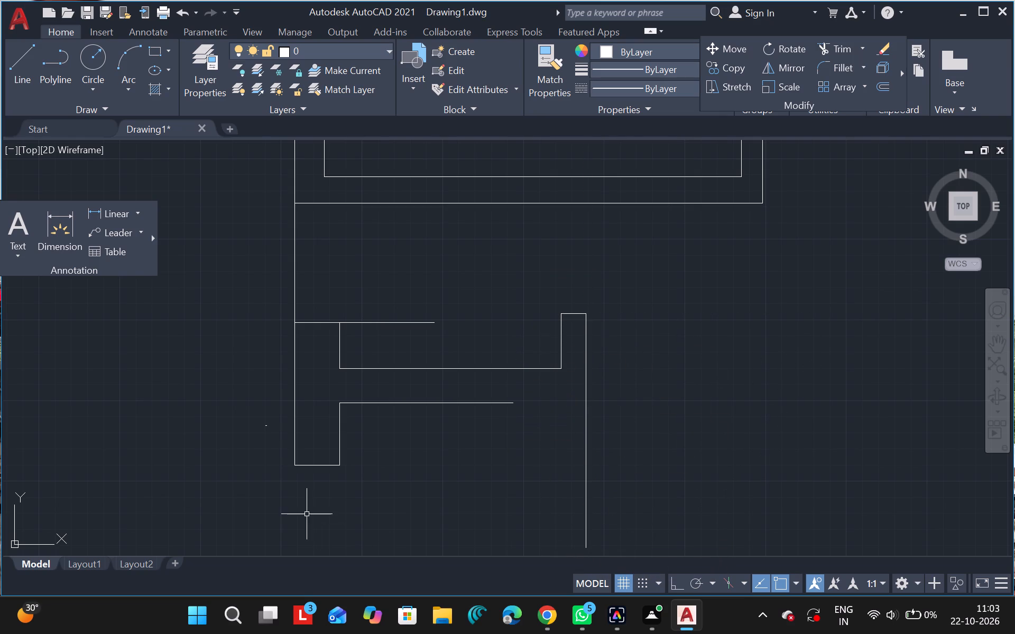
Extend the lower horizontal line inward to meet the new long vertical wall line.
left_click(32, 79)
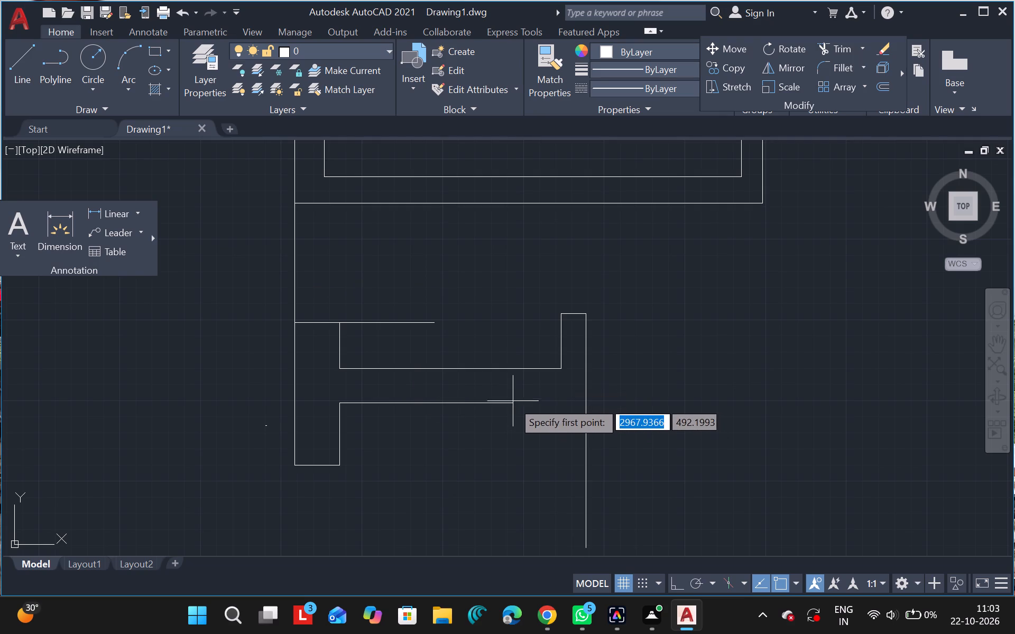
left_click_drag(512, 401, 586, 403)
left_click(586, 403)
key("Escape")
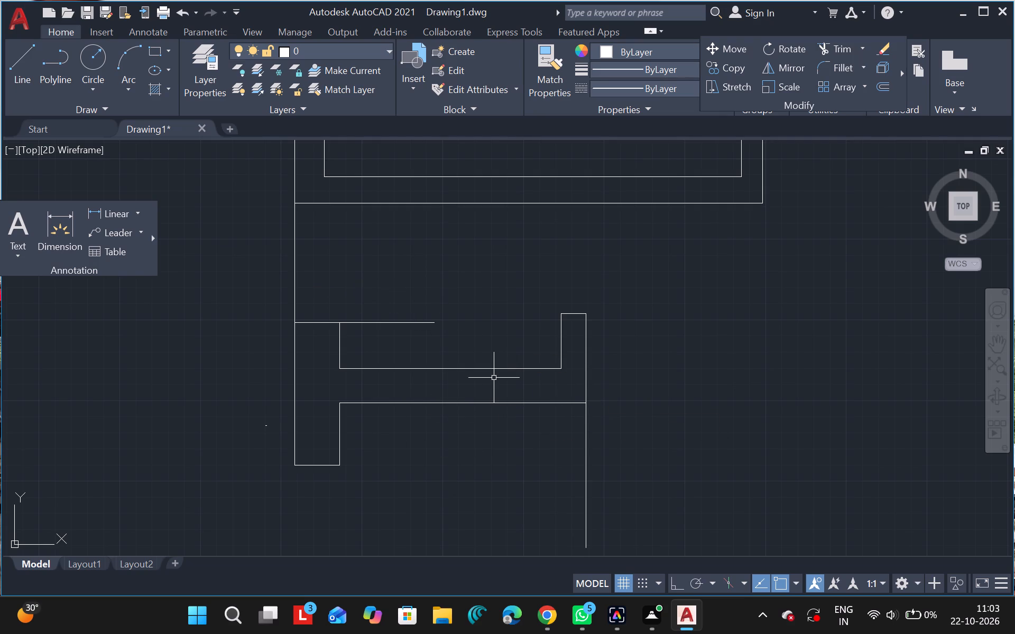
Trim the topmost horizontal line back to the short vertical inner face beside the outer wall.
key("t")
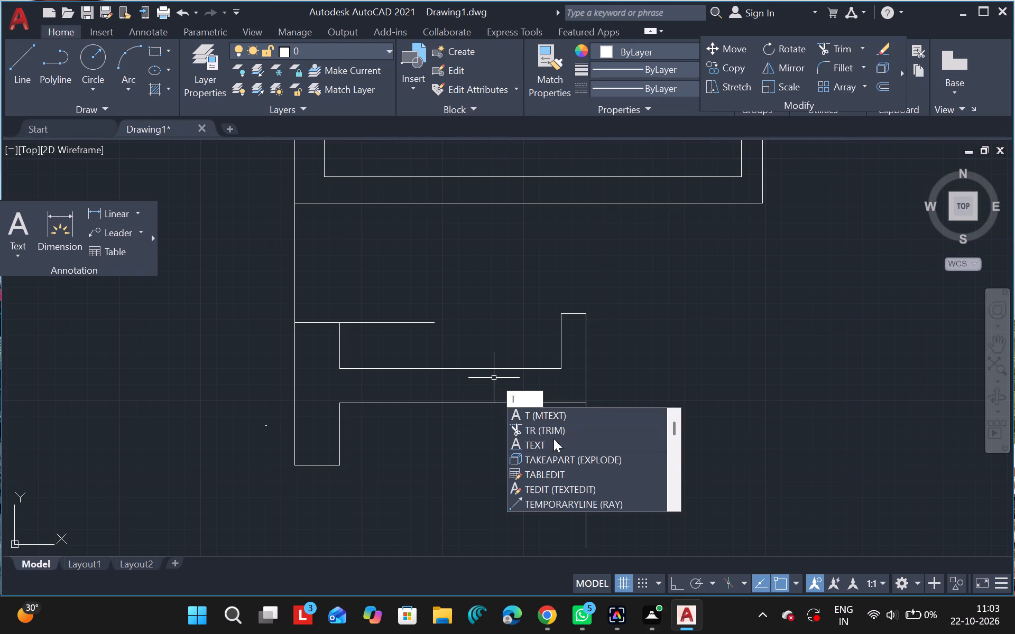
left_click(552, 433)
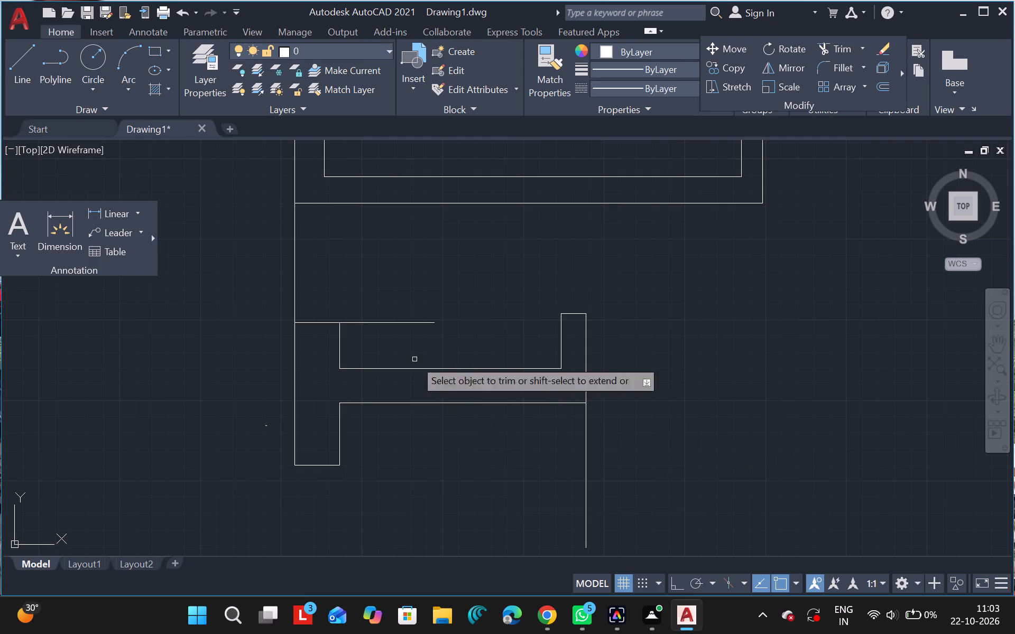
left_click_drag(412, 323, 438, 347)
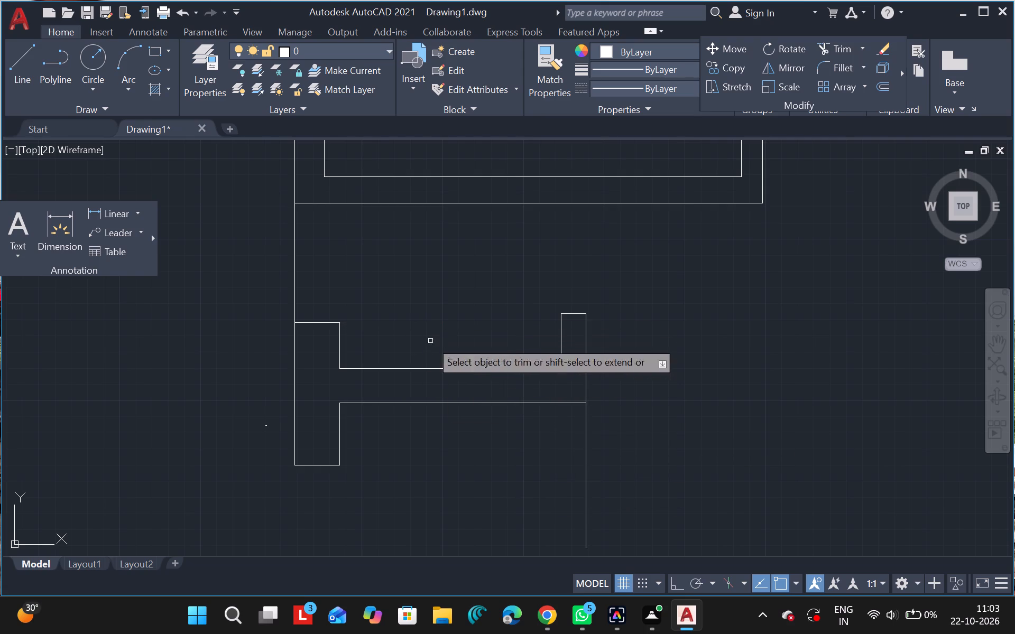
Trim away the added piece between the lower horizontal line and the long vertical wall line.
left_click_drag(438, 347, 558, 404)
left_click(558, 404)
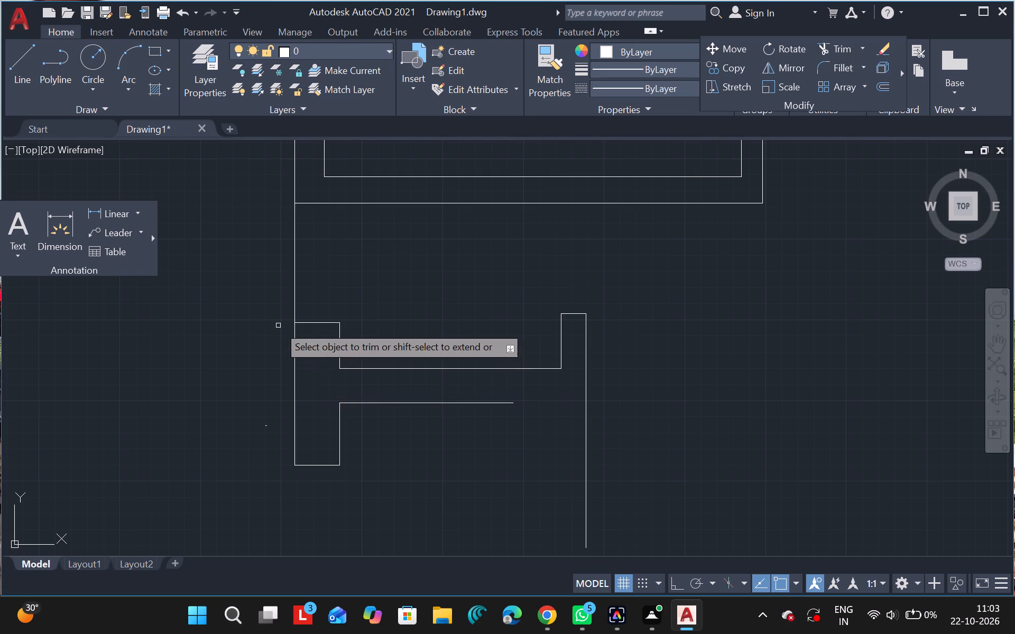
Continue the lower horizontal line inward about 149 units, then turn down parallel to the long vertical line, ending near its lower end.
left_click(14, 66)
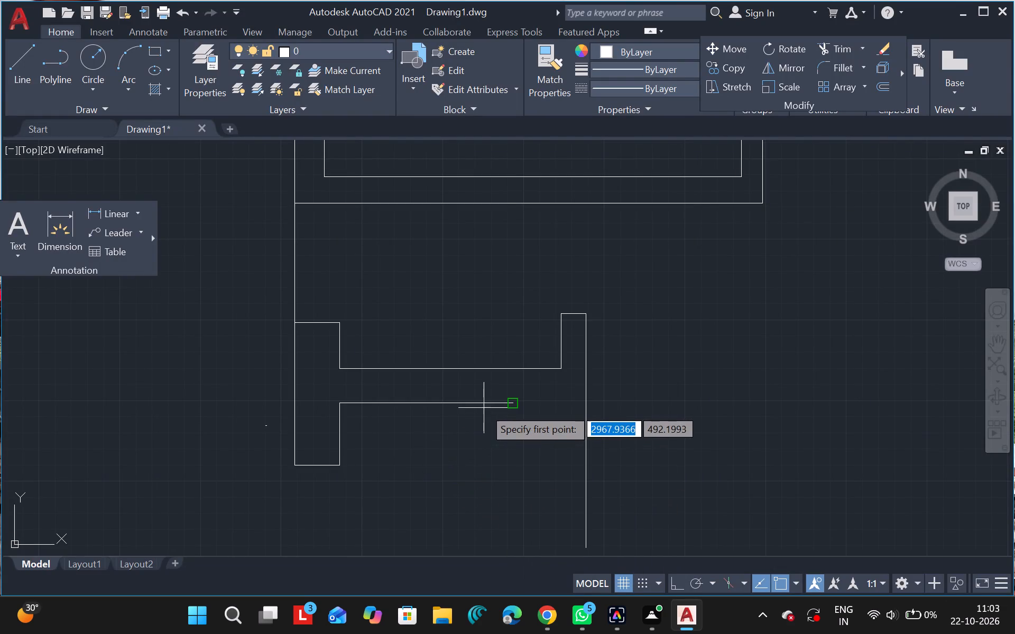
left_click(511, 405)
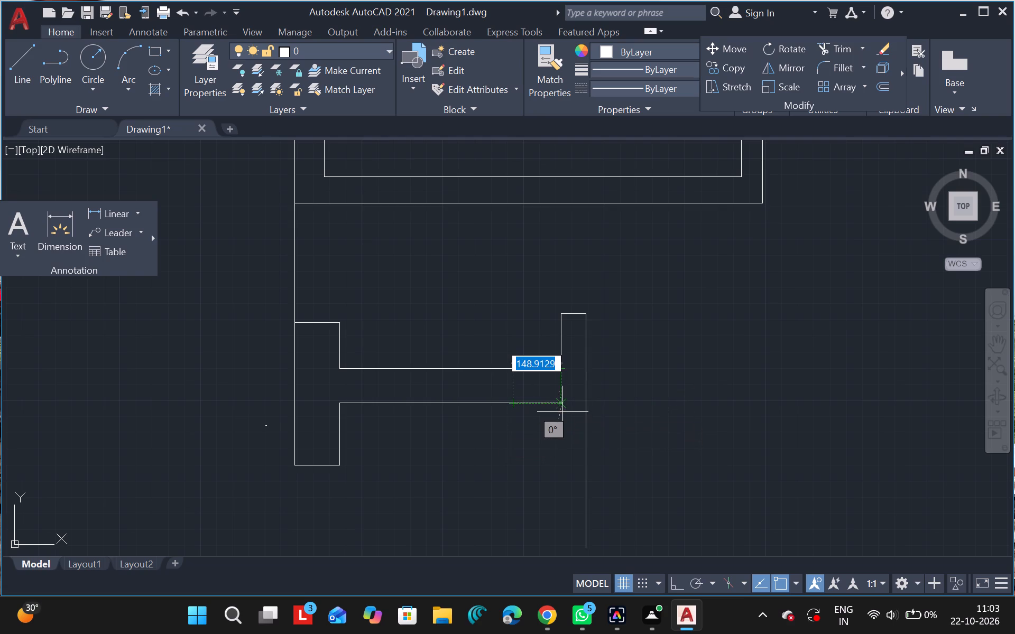
left_click_drag(560, 404, 562, 438)
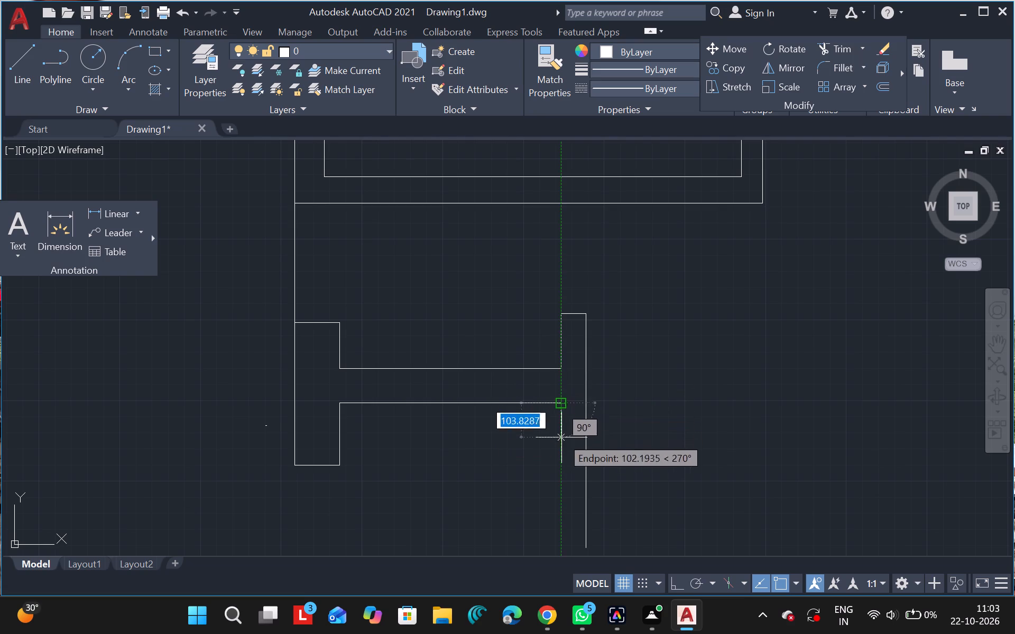
left_click_drag(562, 438, 572, 505)
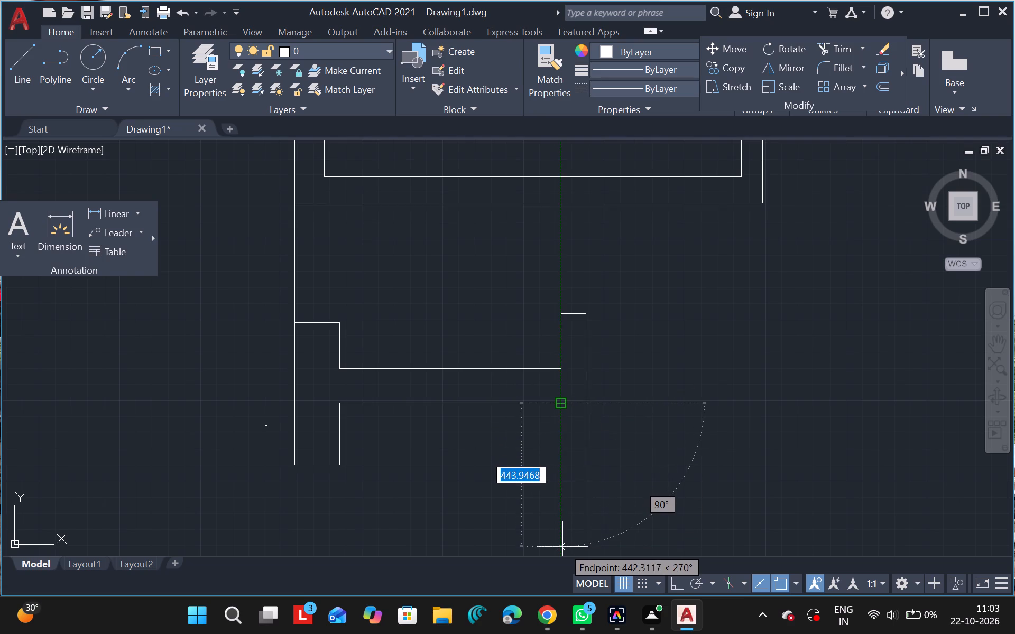
left_click(562, 550)
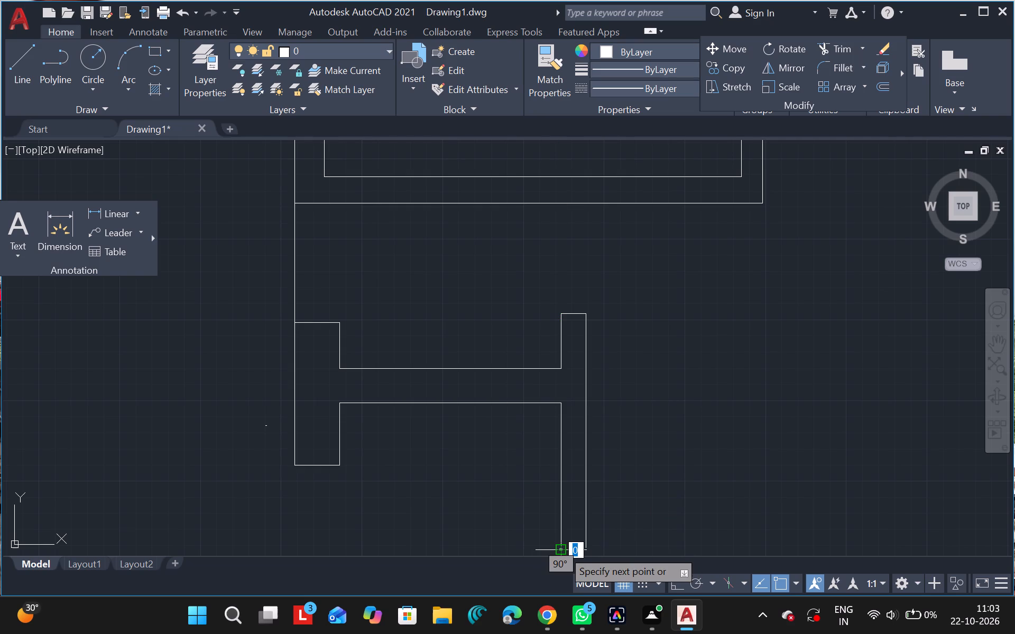
key("Escape")
Extend the west vertical line of the new wall downward by about 149 units from its lower end.
scroll(624, 472, "down", 2, "ctrl")
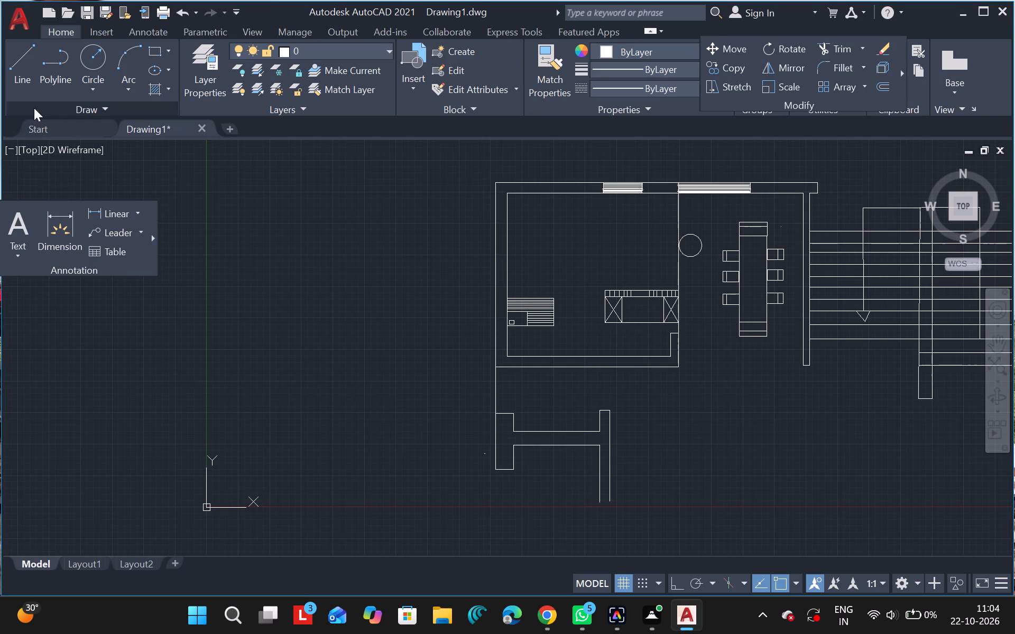
left_click(22, 88)
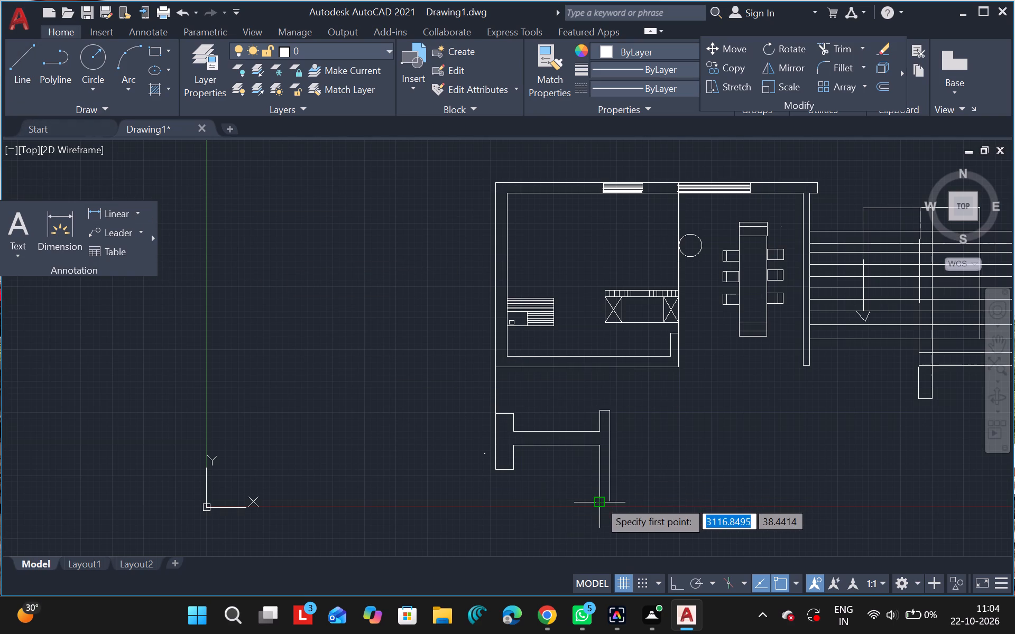
left_click_drag(599, 500, 601, 521)
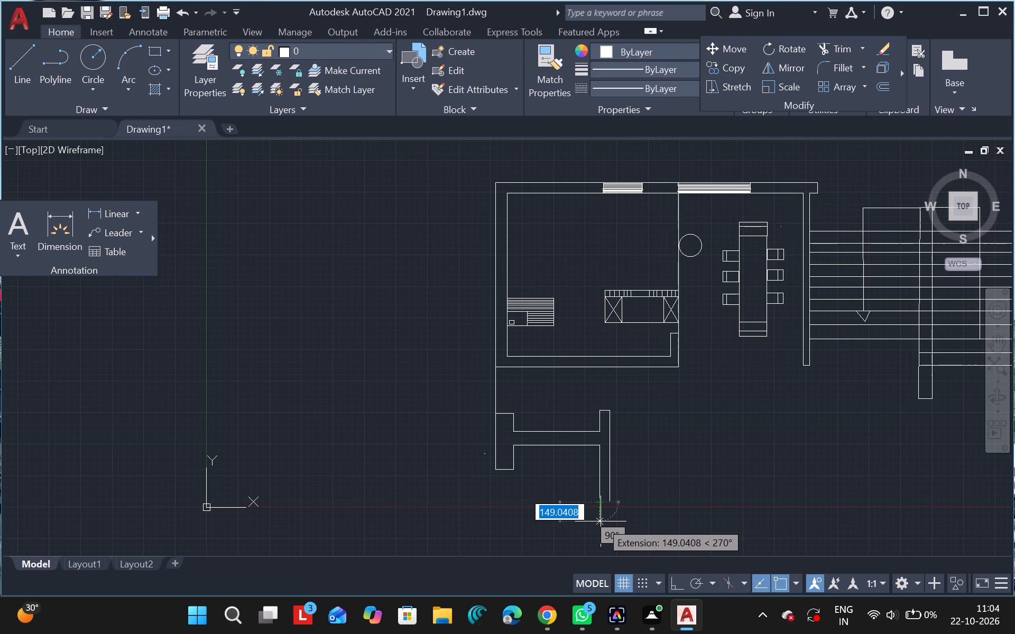
left_click(601, 521)
key("Escape")
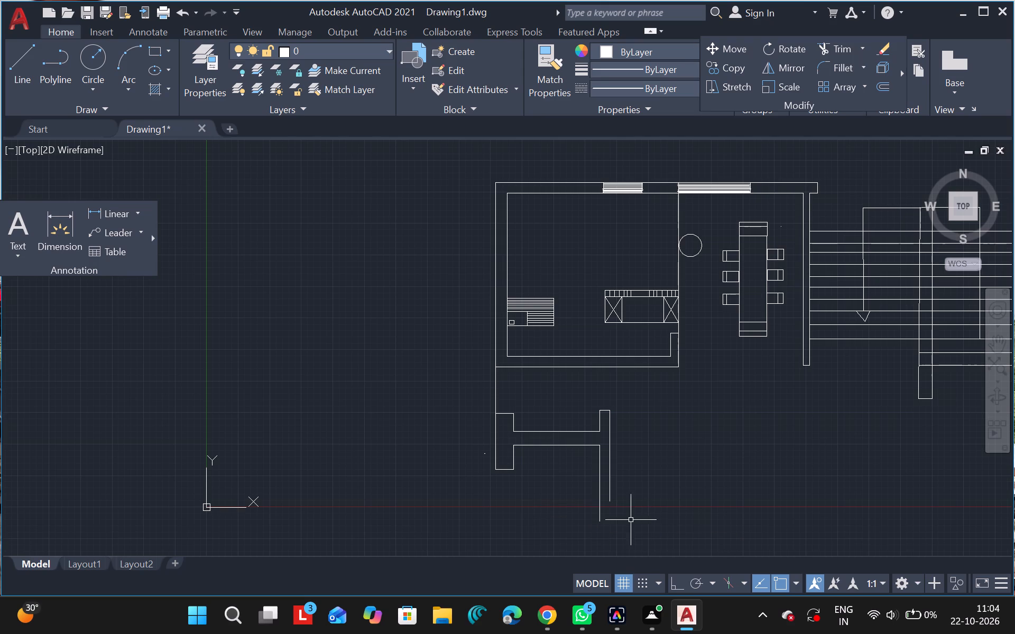
Extend the east vertical line of the new wall down about 156 units, level with the west line's lower end.
left_click_drag(125, 218, 25, 81)
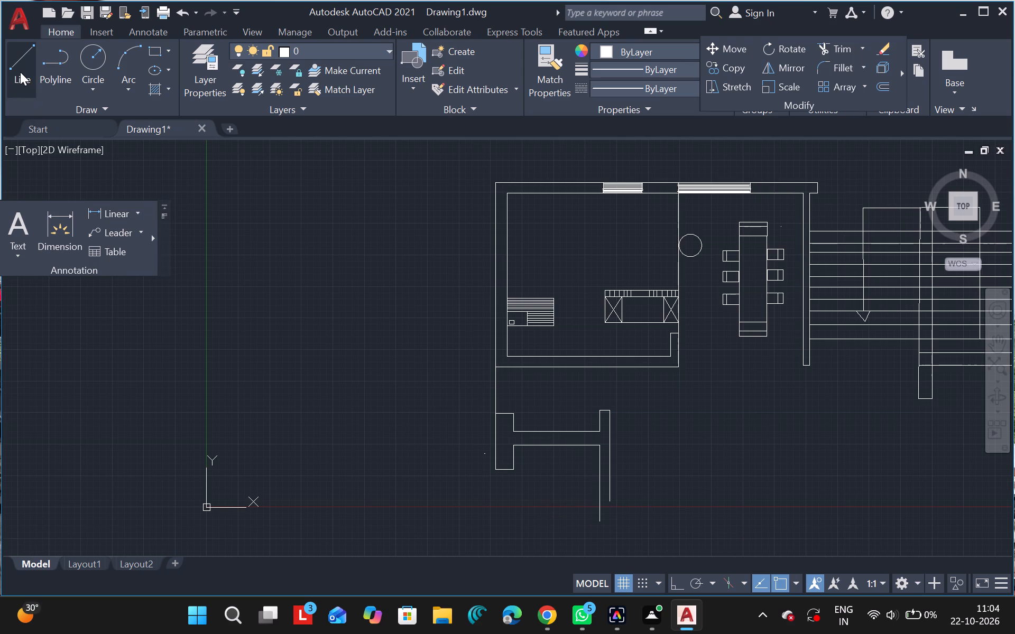
left_click(20, 72)
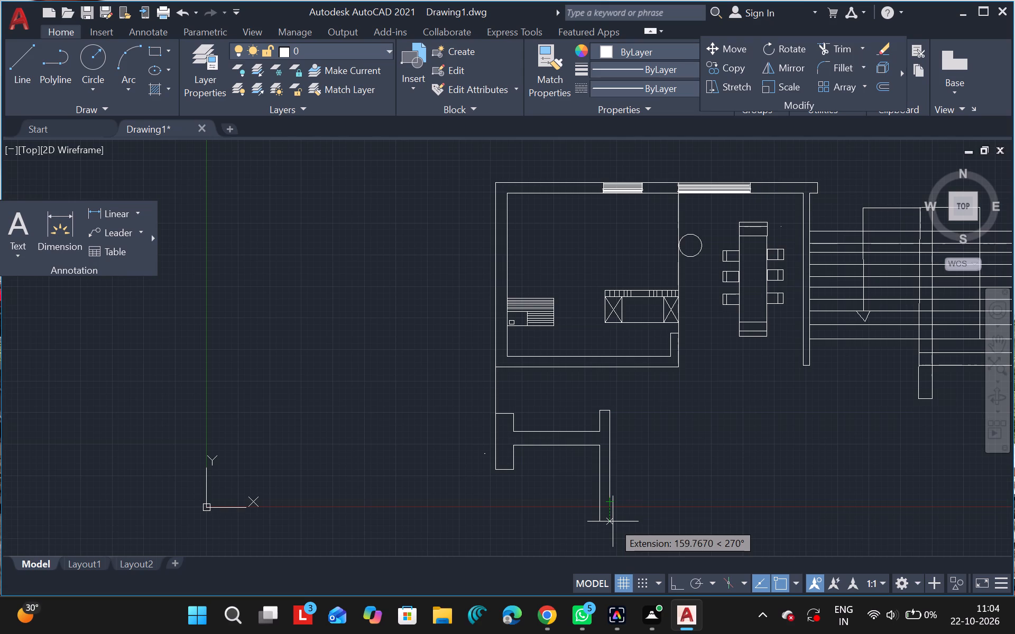
left_click(612, 521)
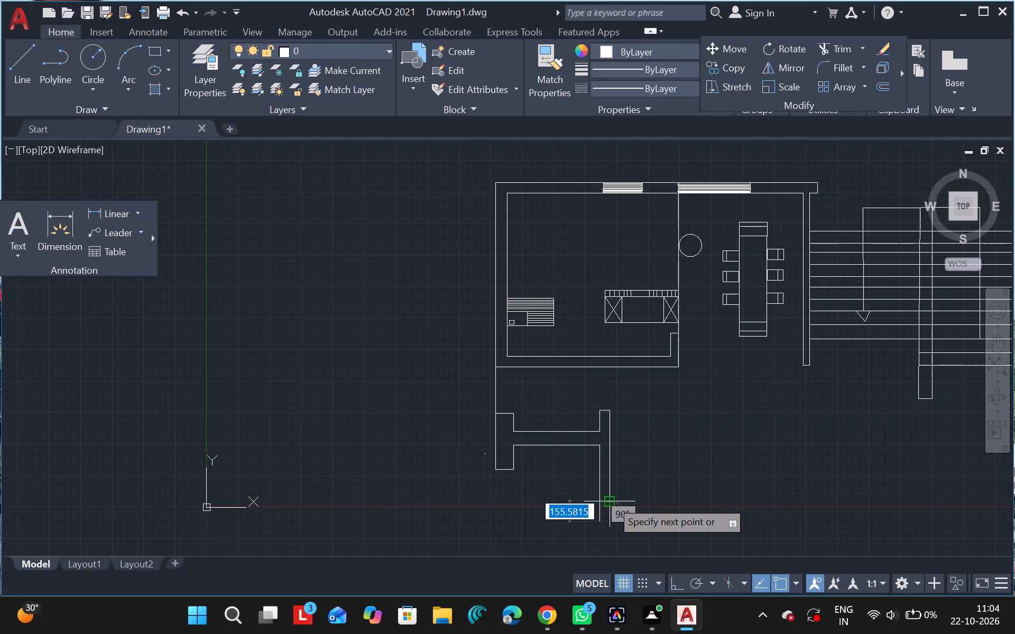
key("ctrl+z")
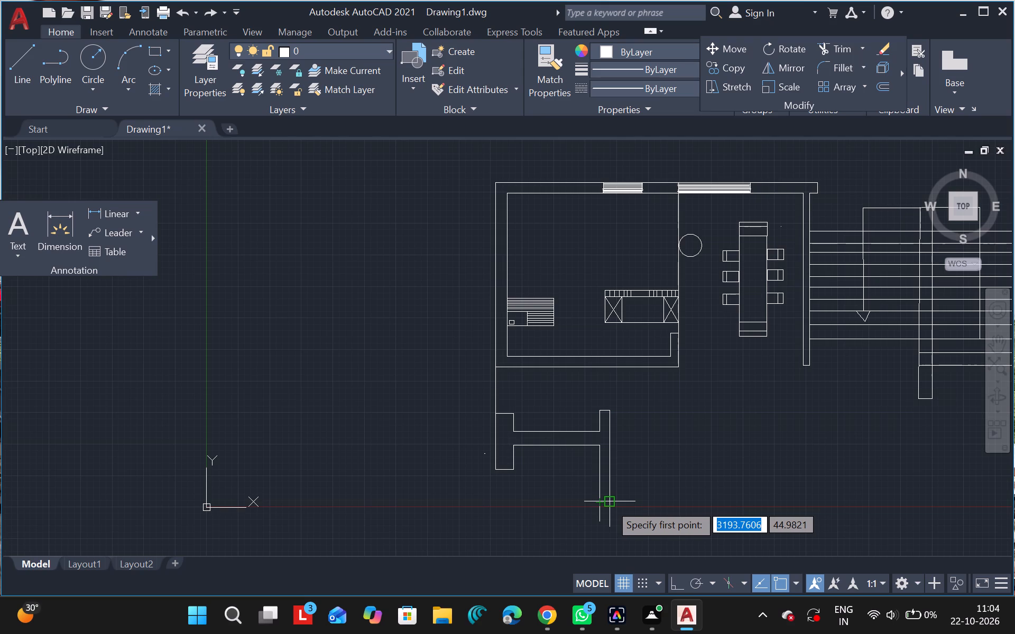
left_click_drag(611, 499, 614, 528)
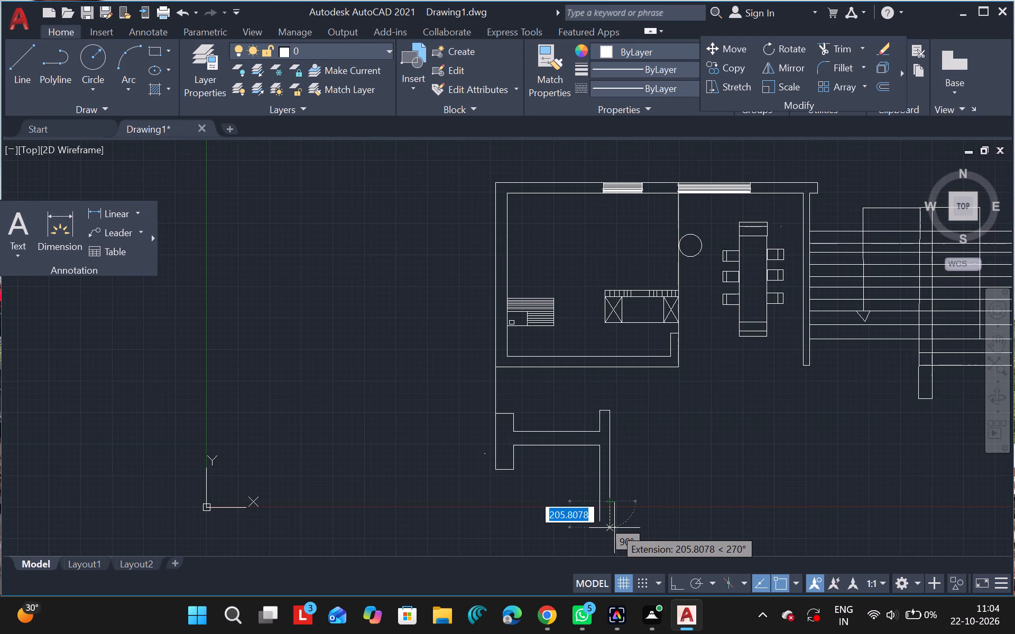
left_click_drag(614, 528, 607, 522)
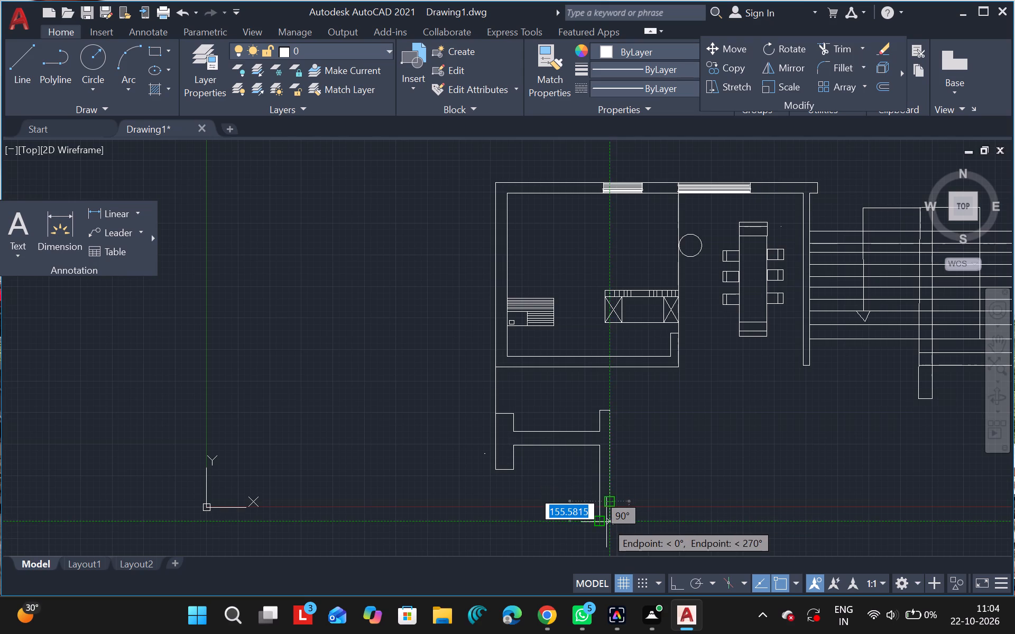
left_click_drag(607, 522, 610, 524)
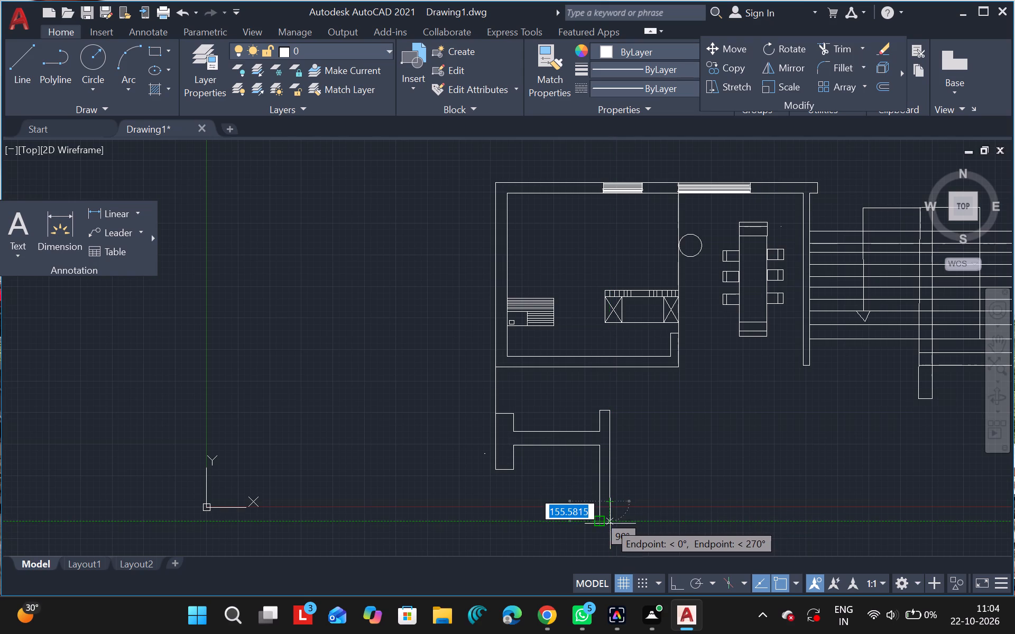
left_click_drag(610, 524, 608, 521)
left_click(608, 521)
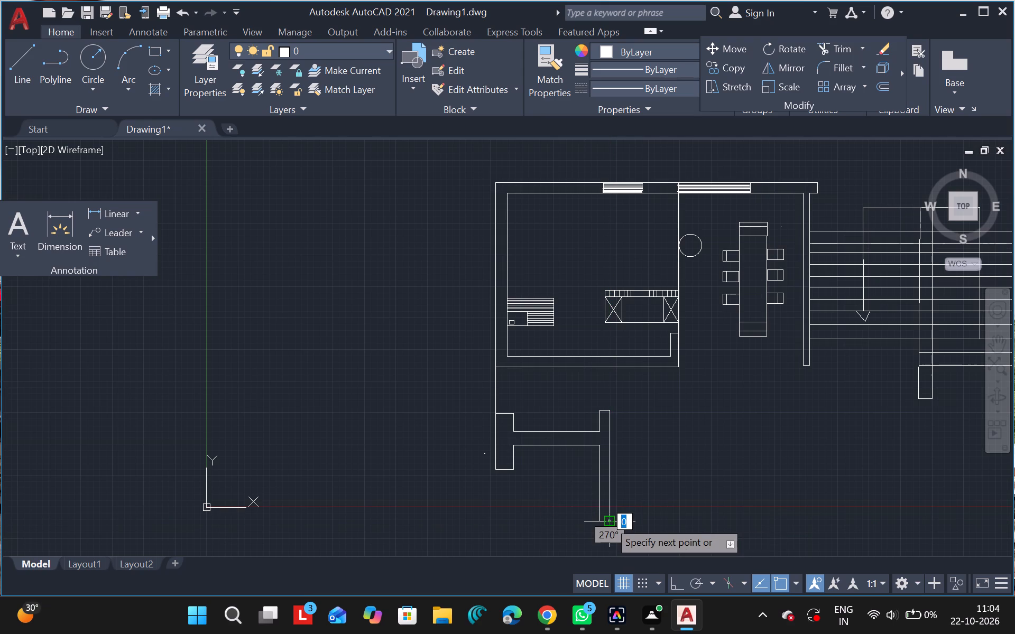
key("Escape")
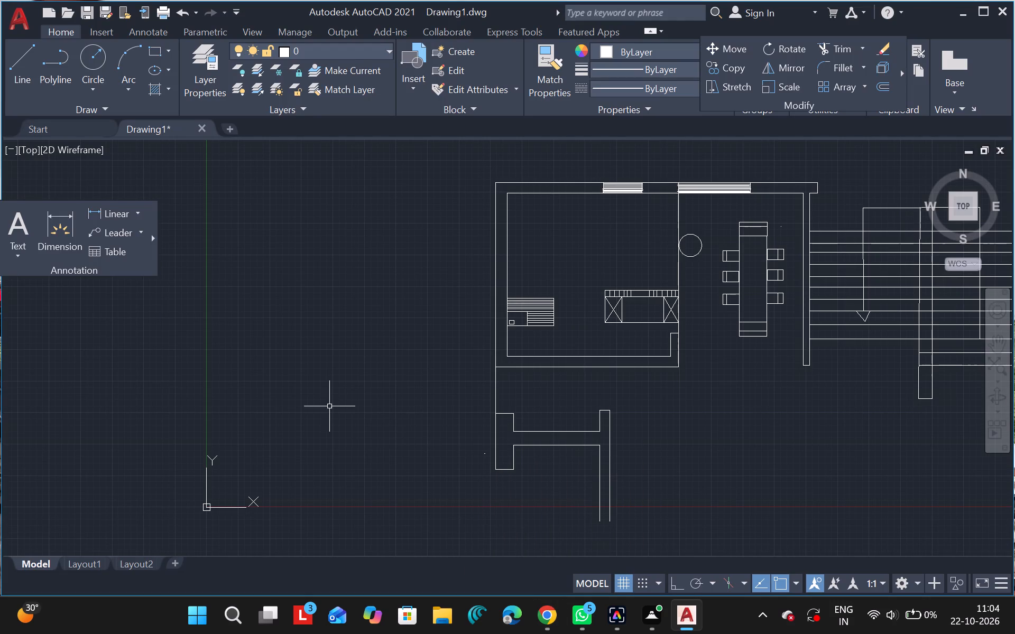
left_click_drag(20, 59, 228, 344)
Draw a horizontal line about 274 units long, running from the west to the lower end of the new wall's west line.
left_click(20, 71)
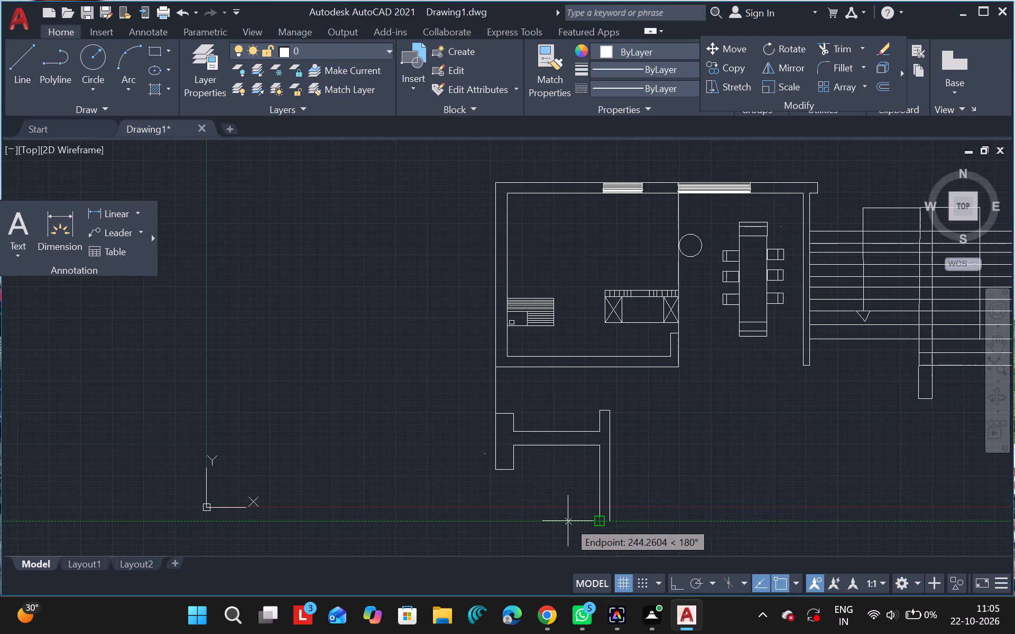
left_click_drag(565, 521, 566, 527)
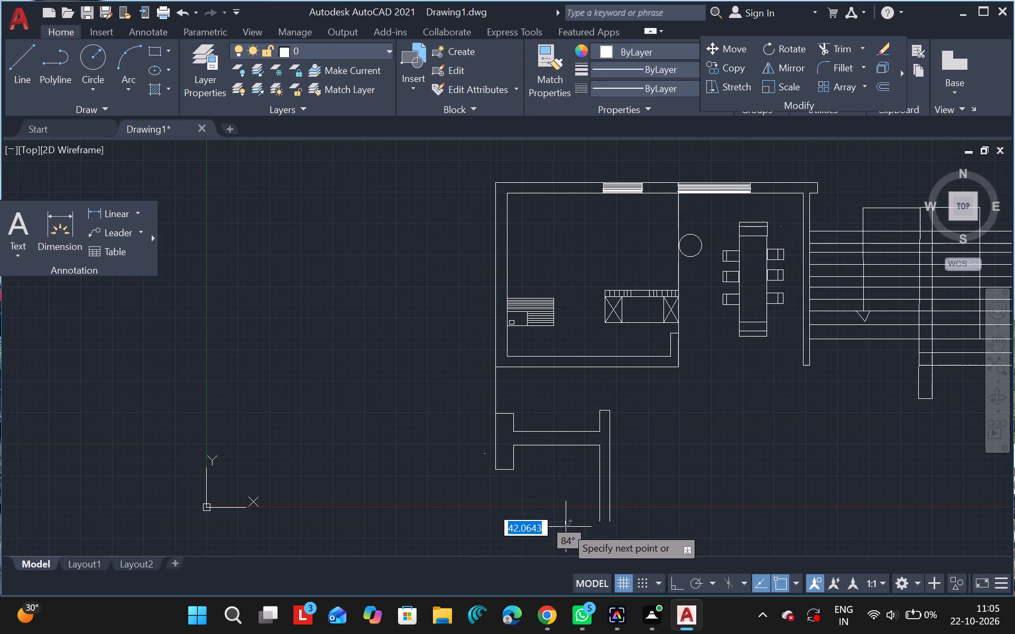
left_click_drag(566, 527, 600, 523)
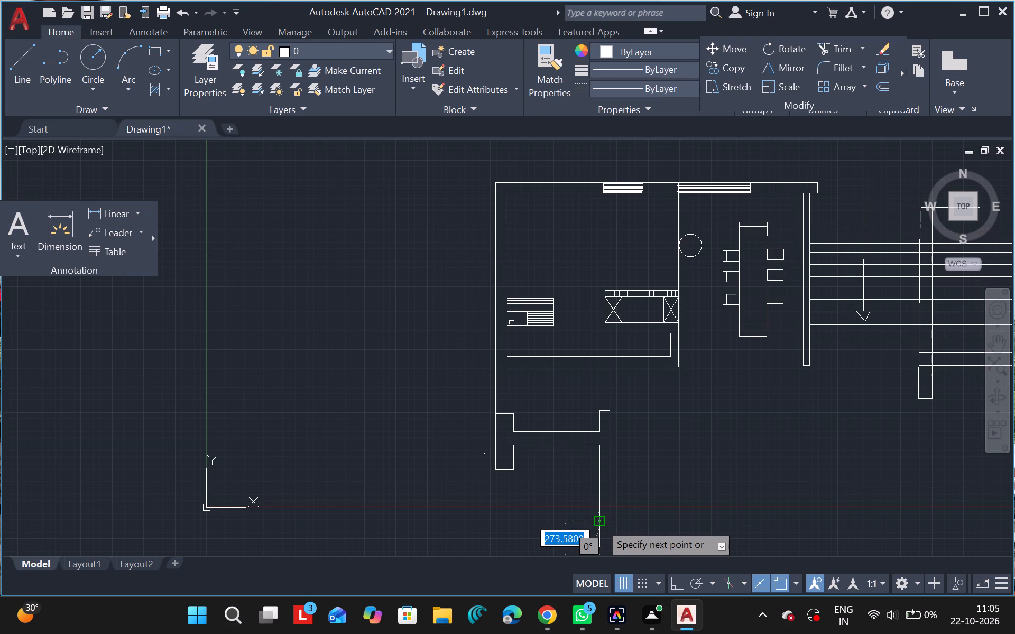
left_click(600, 523)
key("Escape")
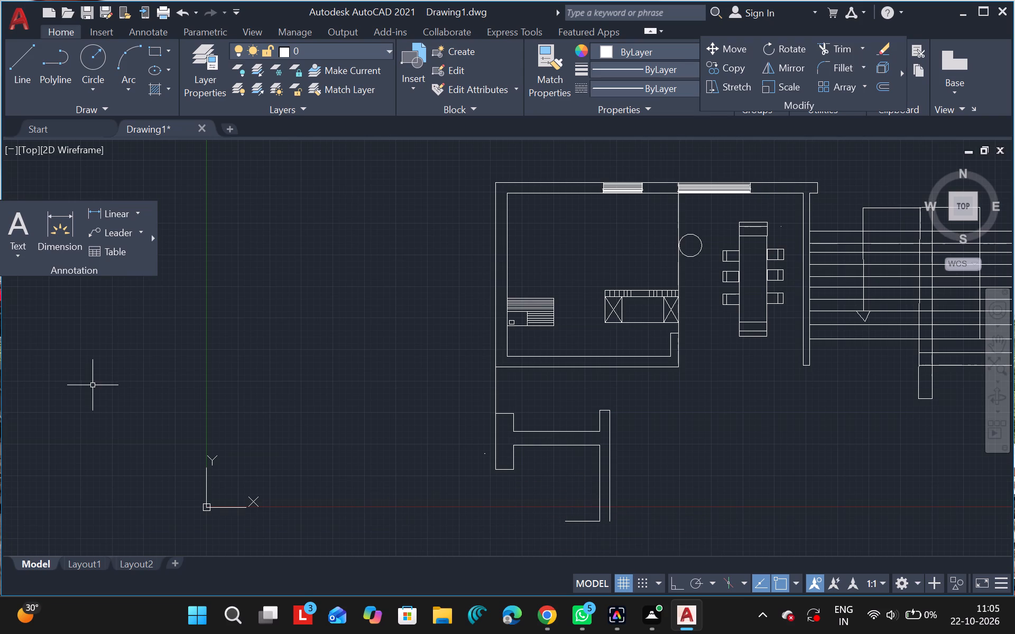
Outline the wall's foot from the horizontal line's free end: down about 88 units, east about 350 units, and up to the wall's east line.
left_click(15, 88)
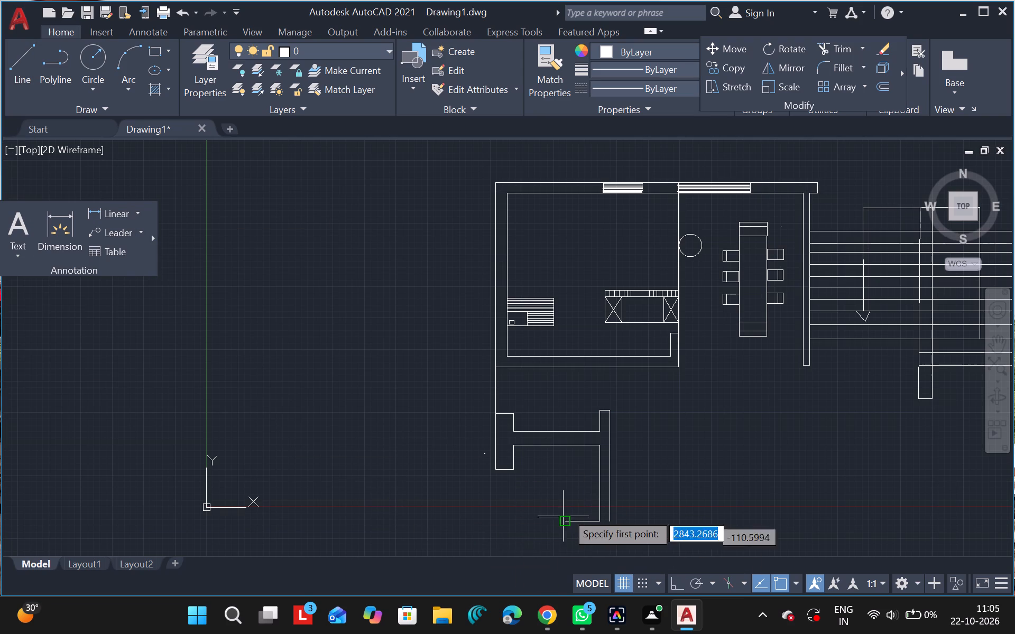
left_click_drag(565, 521, 570, 548)
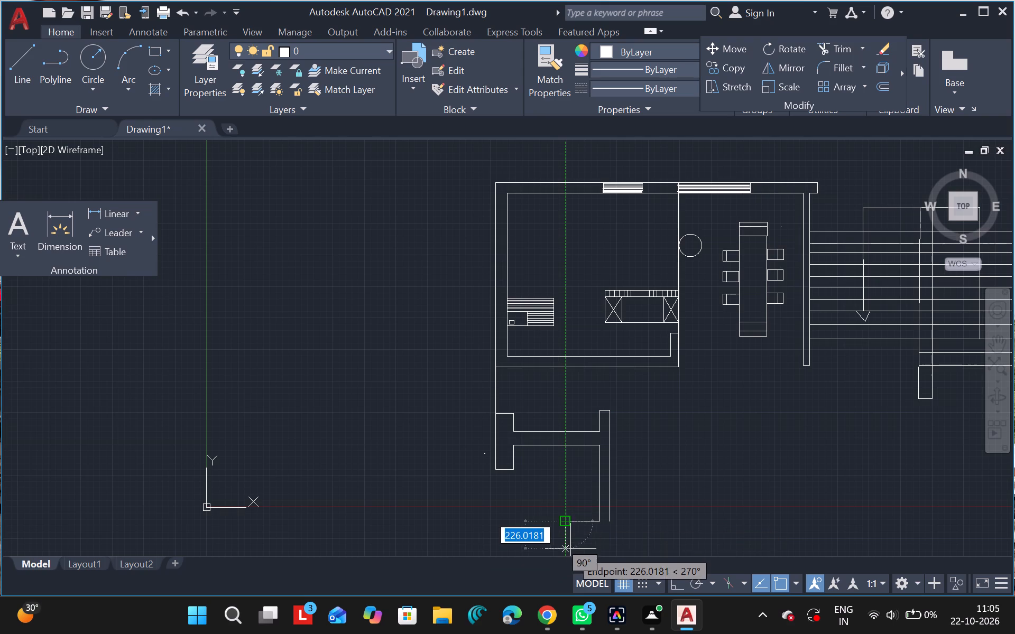
left_click_drag(570, 548, 568, 535)
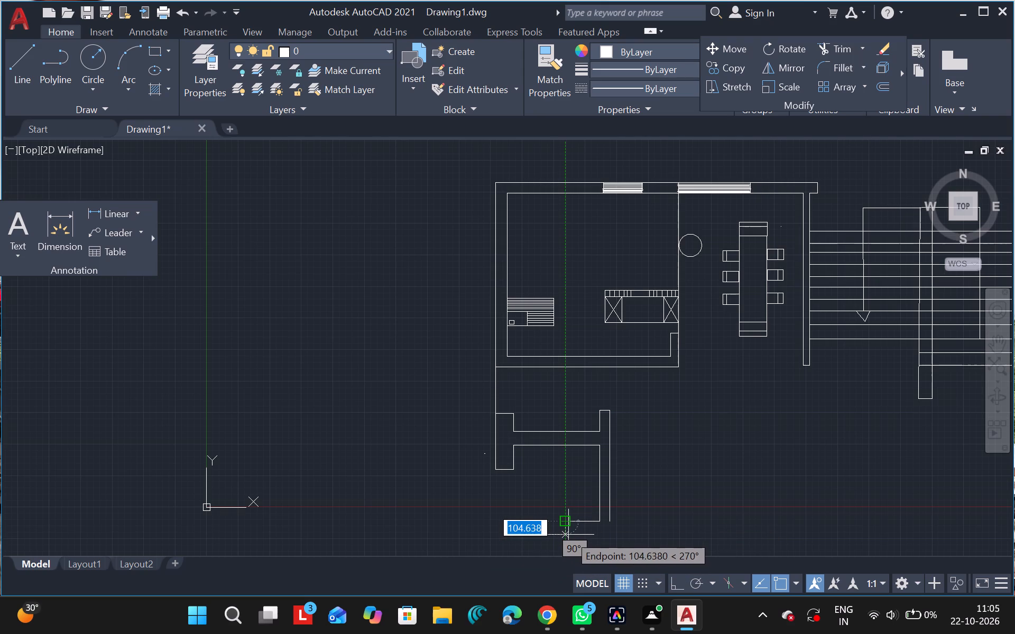
left_click_drag(568, 535, 567, 533)
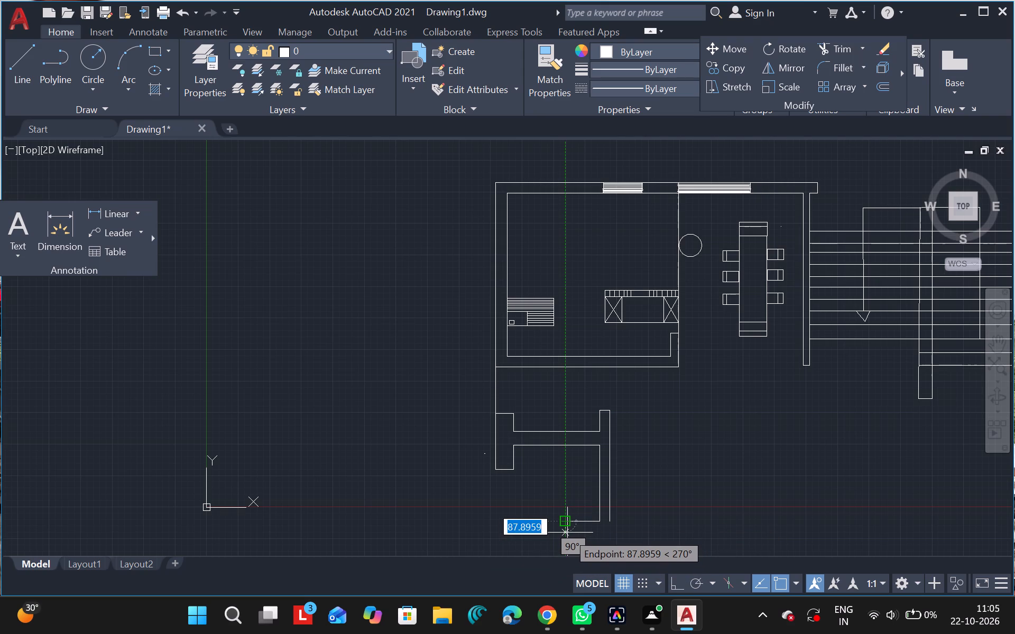
left_click_drag(567, 533, 566, 533)
left_click_drag(566, 533, 612, 530)
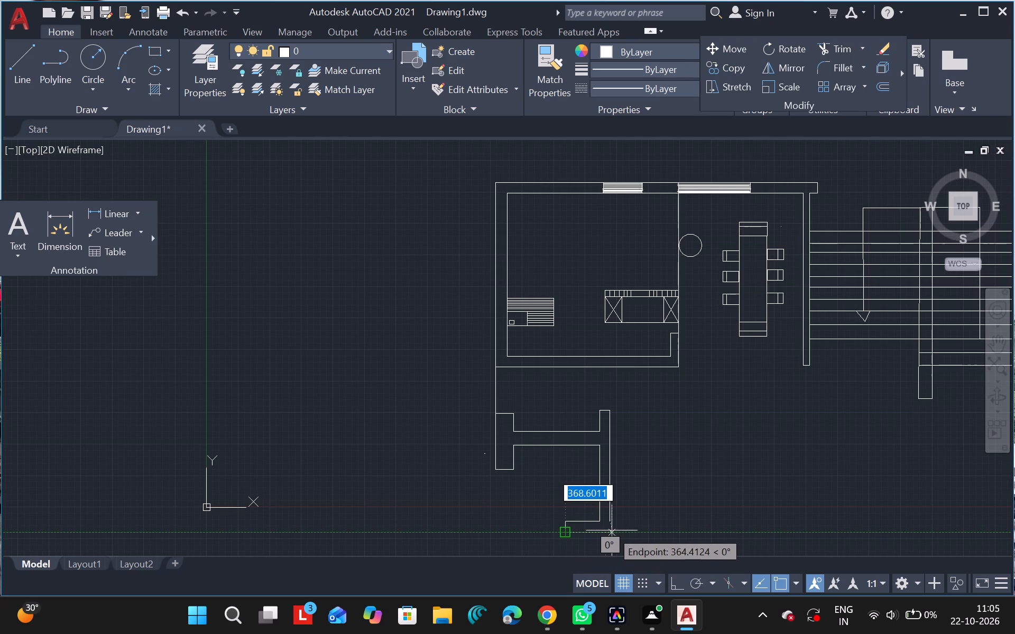
left_click_drag(612, 530, 610, 525)
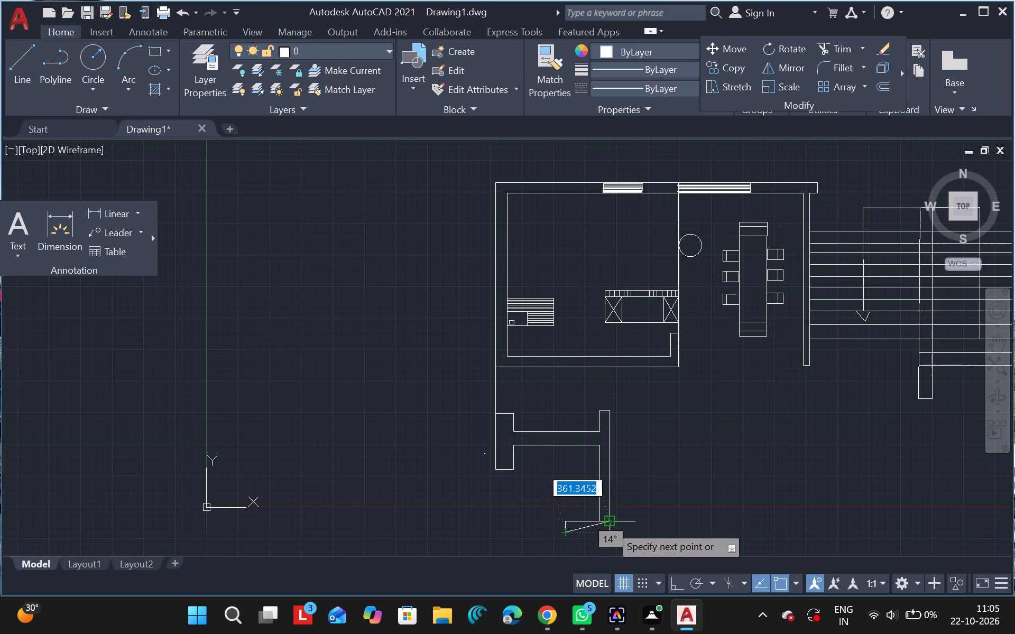
left_click_drag(610, 525, 608, 535)
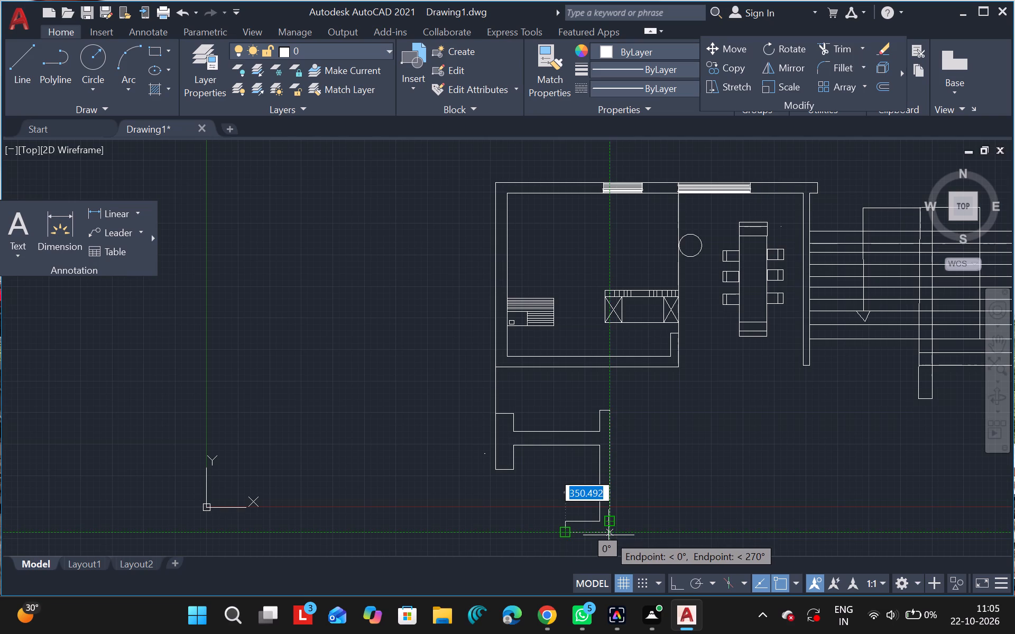
left_click_drag(608, 535, 609, 534)
left_click_drag(609, 534, 609, 532)
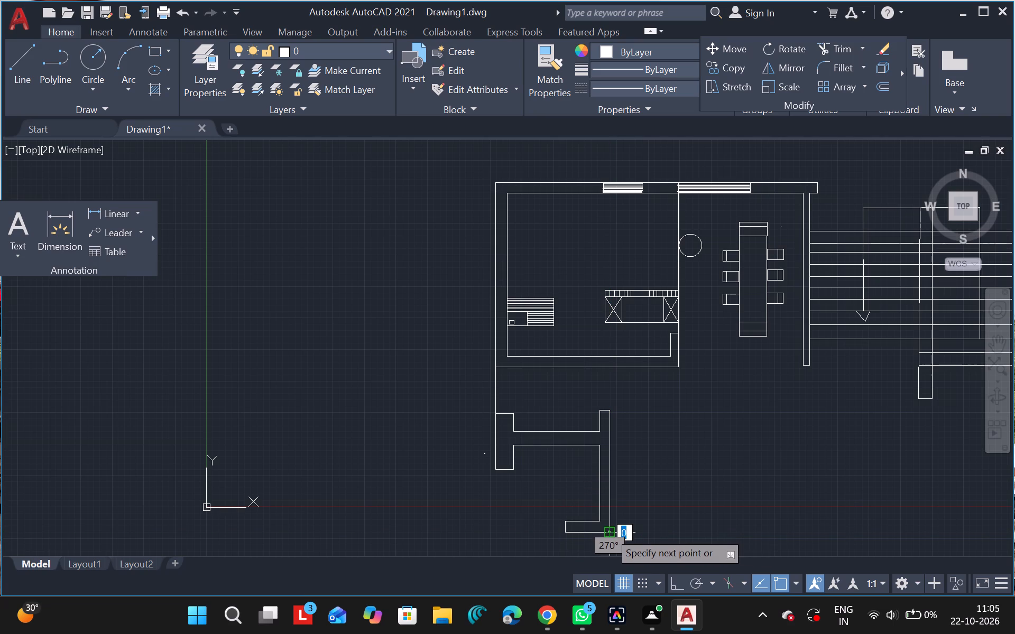
left_click_drag(609, 532, 608, 523)
left_click(608, 523)
key("Escape")
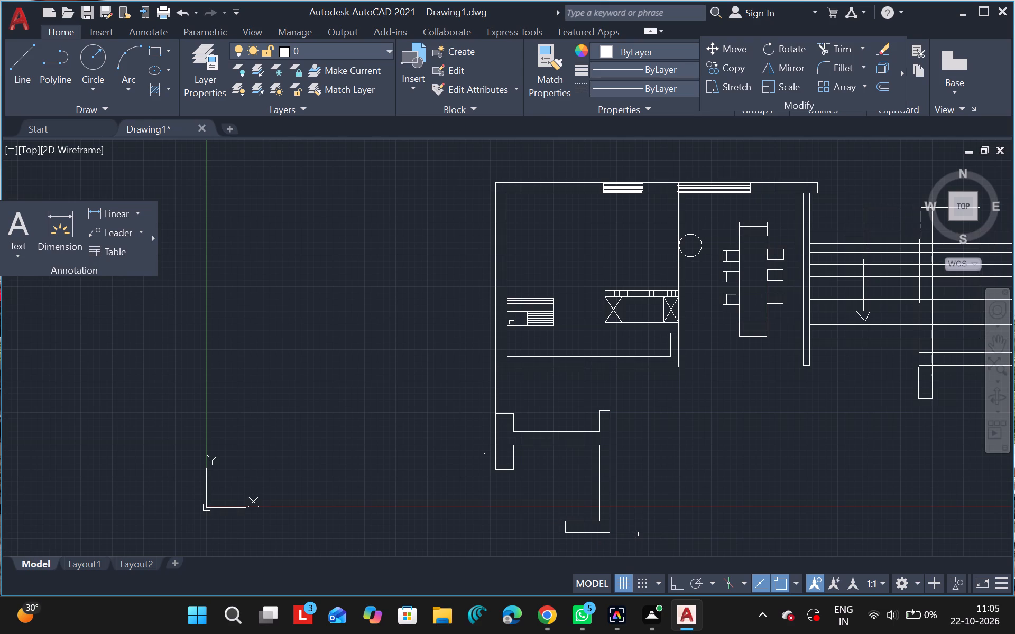
Trim away the foot's bottom line and the lowest pieces of the wall's east line.
scroll(694, 483, "down", 3, "ctrl")
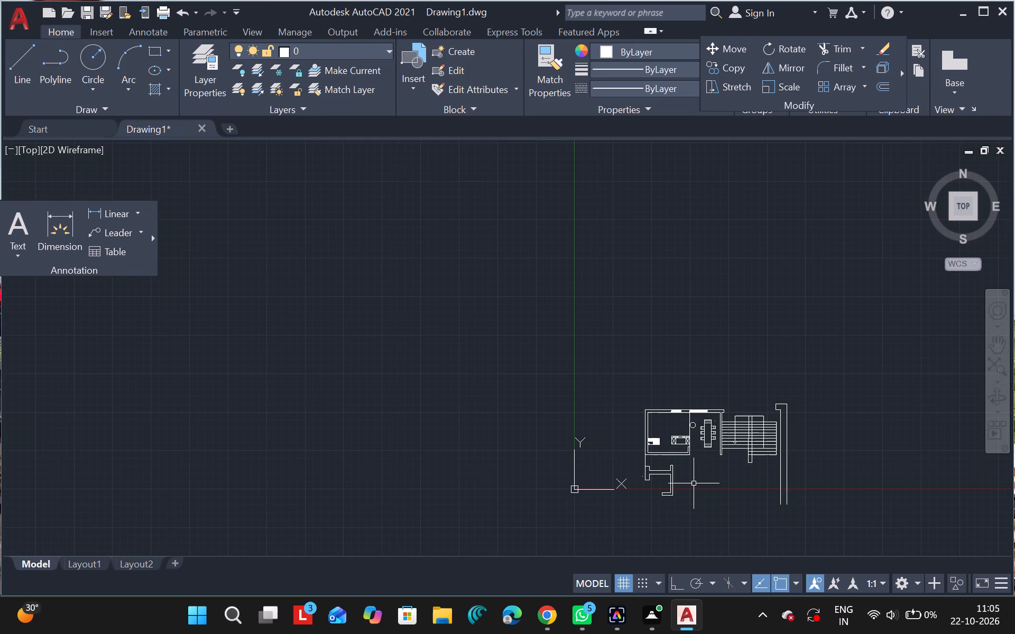
left_click(996, 337)
left_click_drag(889, 357, 681, 141)
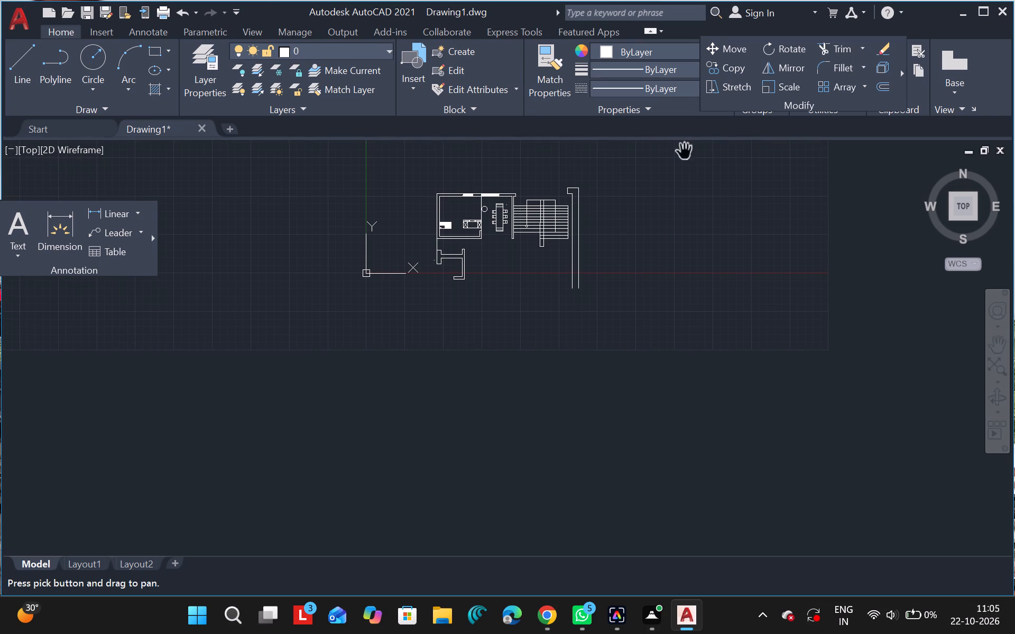
key("Escape")
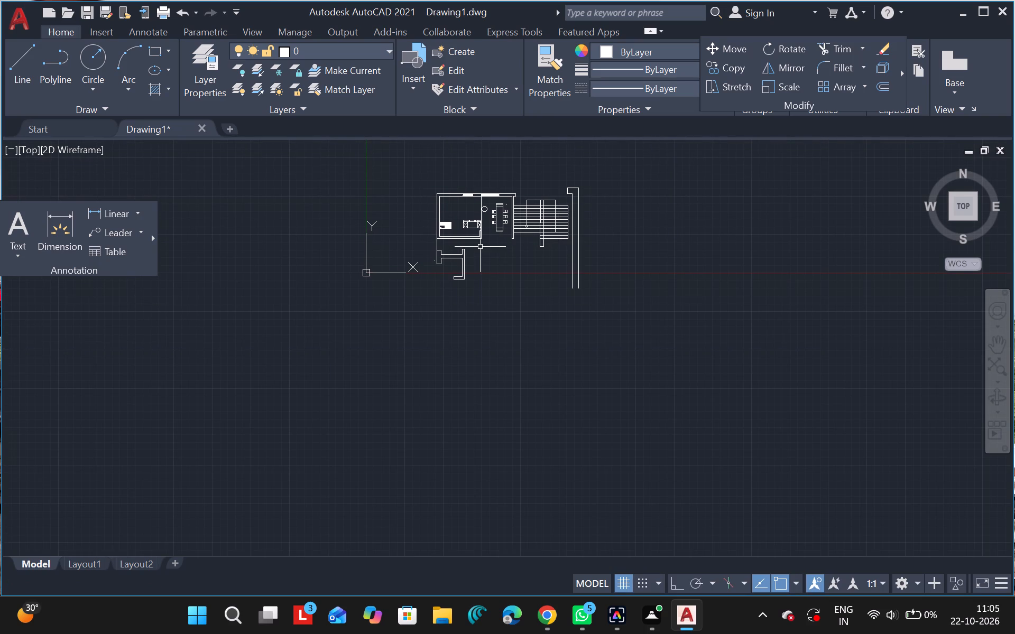
scroll(480, 247, "up", 3, "ctrl")
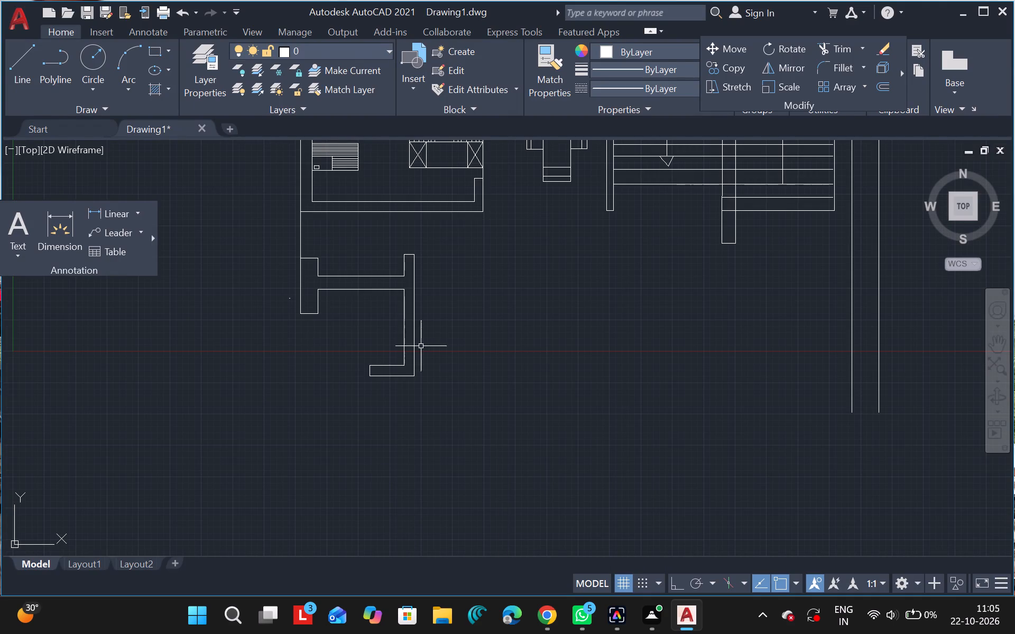
type("tr")
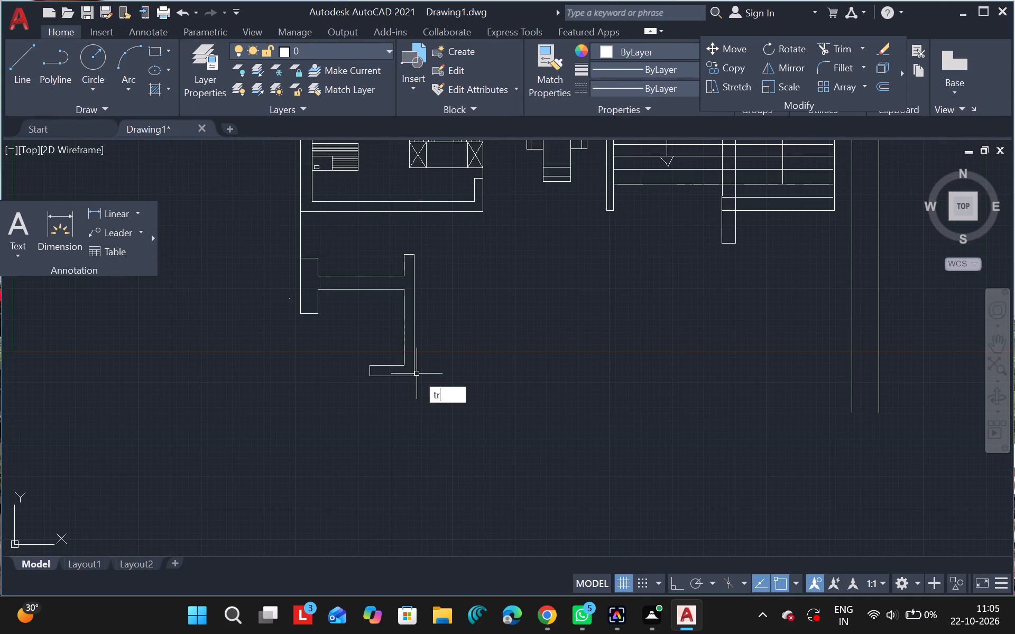
left_click_drag(458, 408, 404, 372)
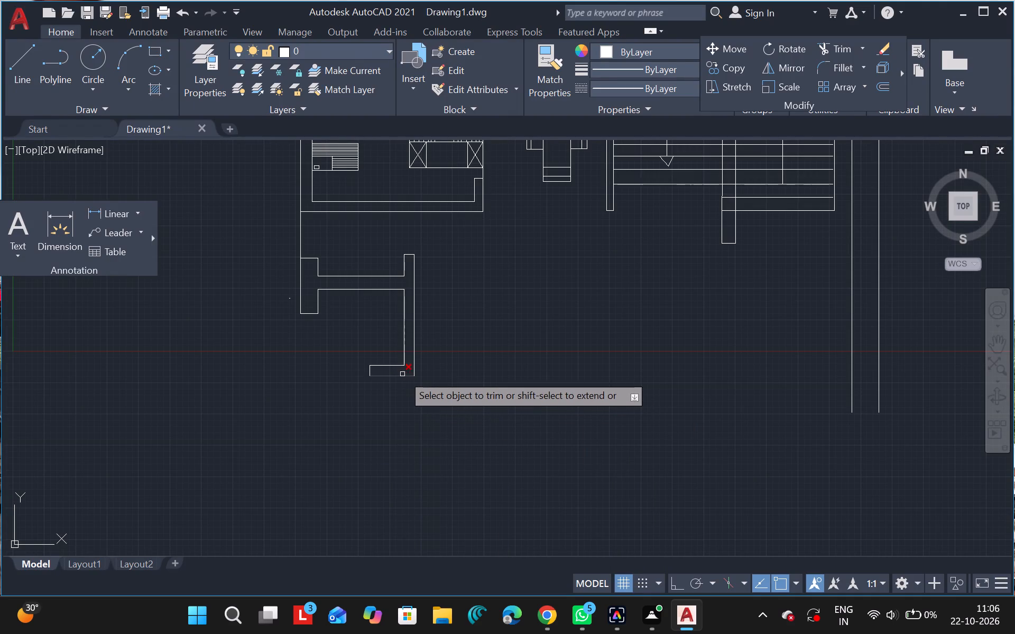
left_click_drag(404, 372, 416, 367)
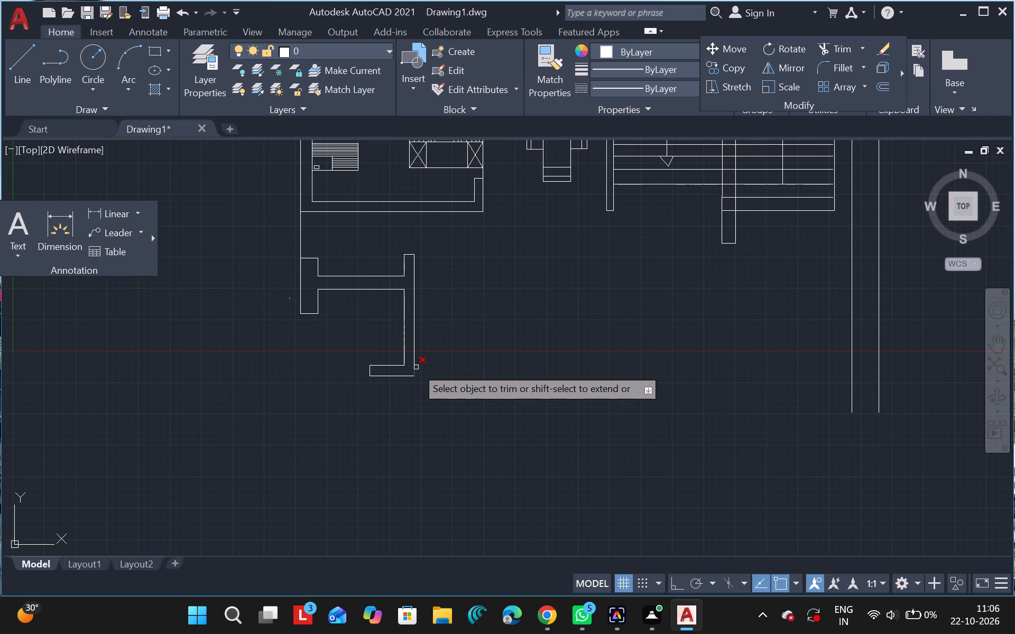
left_click_drag(416, 367, 416, 368)
left_click(416, 368)
left_click_drag(414, 365, 414, 377)
left_click(414, 377)
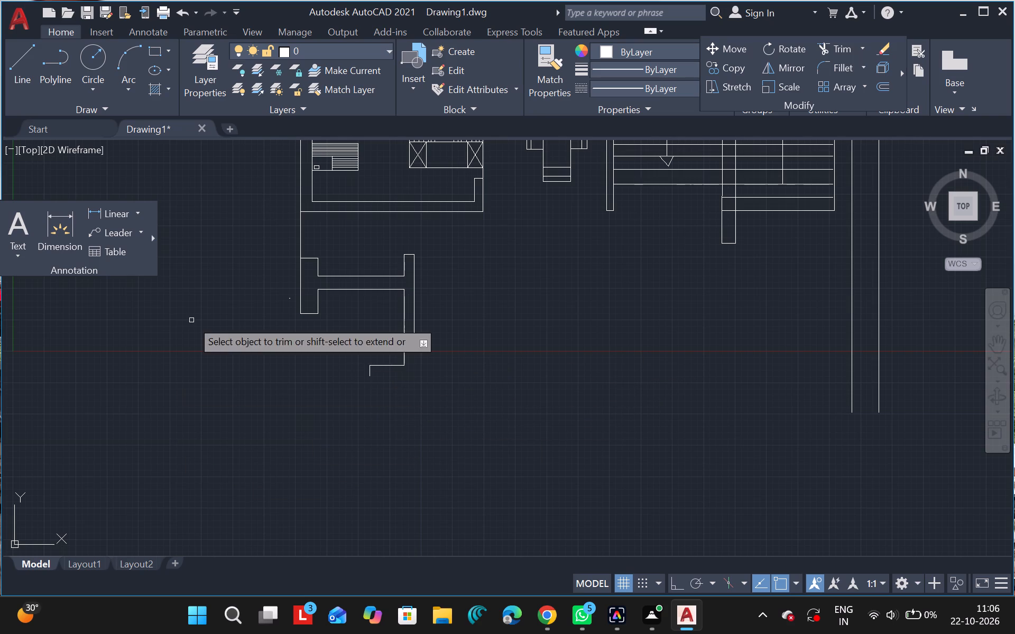
Redraw the wall's east line down about 156 units, step out east, drop about 78 units, and run about 453 units west to close the foot.
left_click(13, 57)
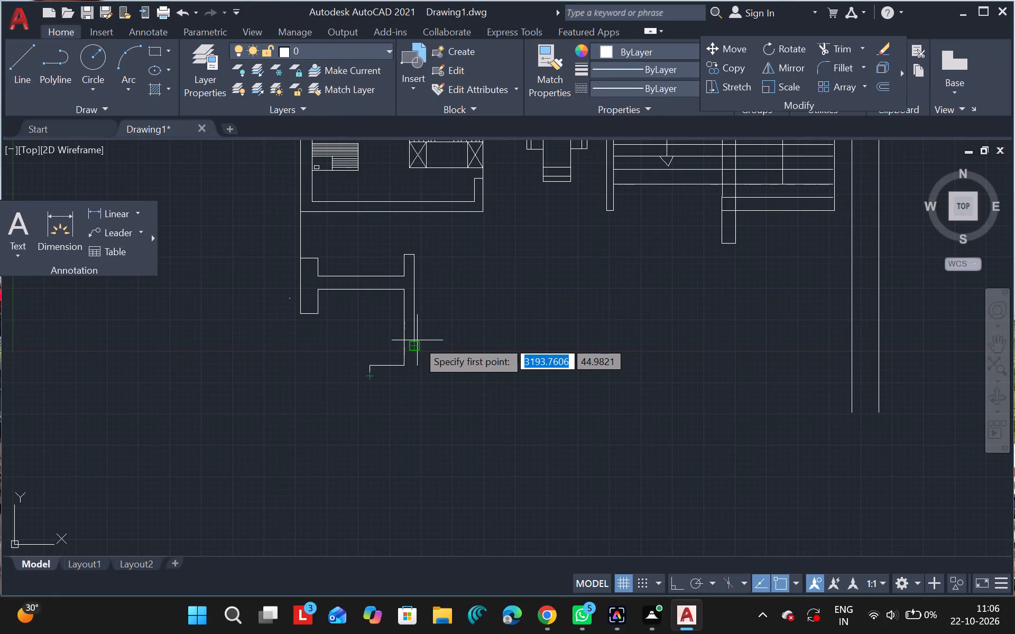
left_click_drag(411, 346, 410, 360)
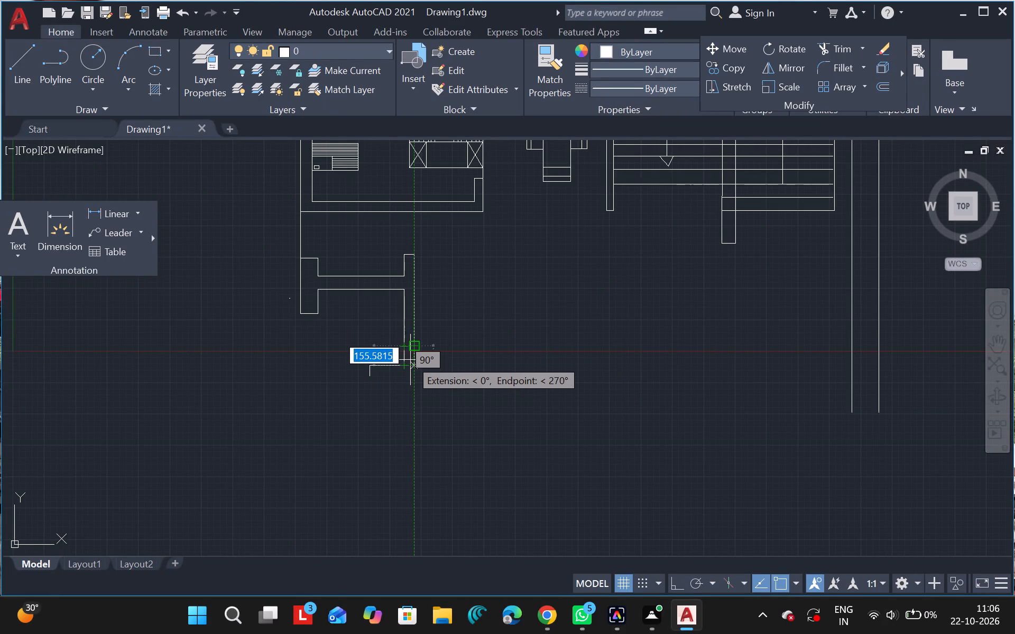
left_click_drag(410, 360, 416, 363)
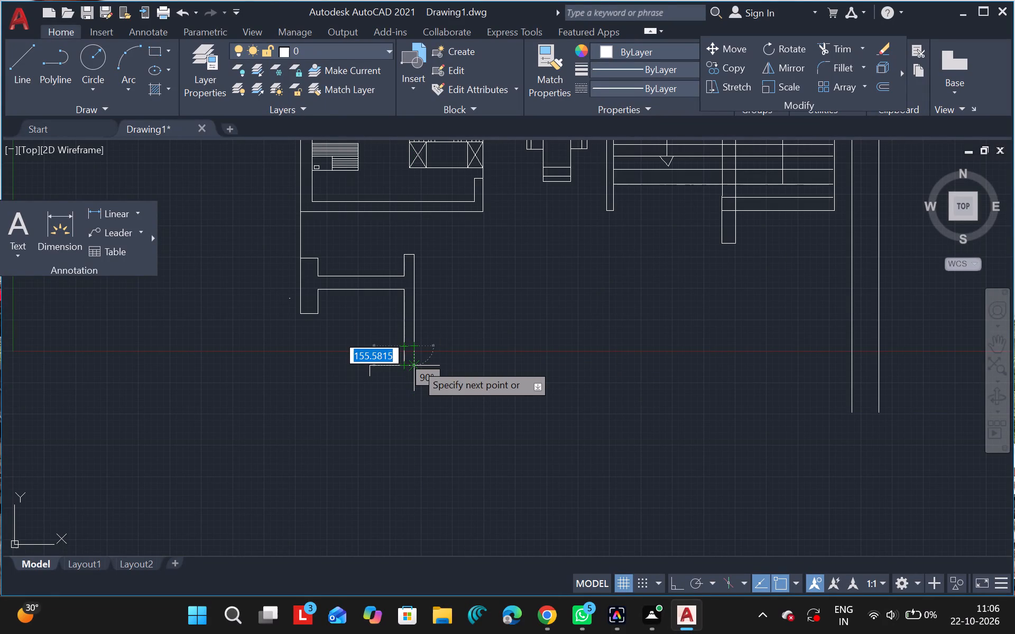
left_click_drag(416, 363, 427, 363)
left_click_drag(427, 363, 427, 365)
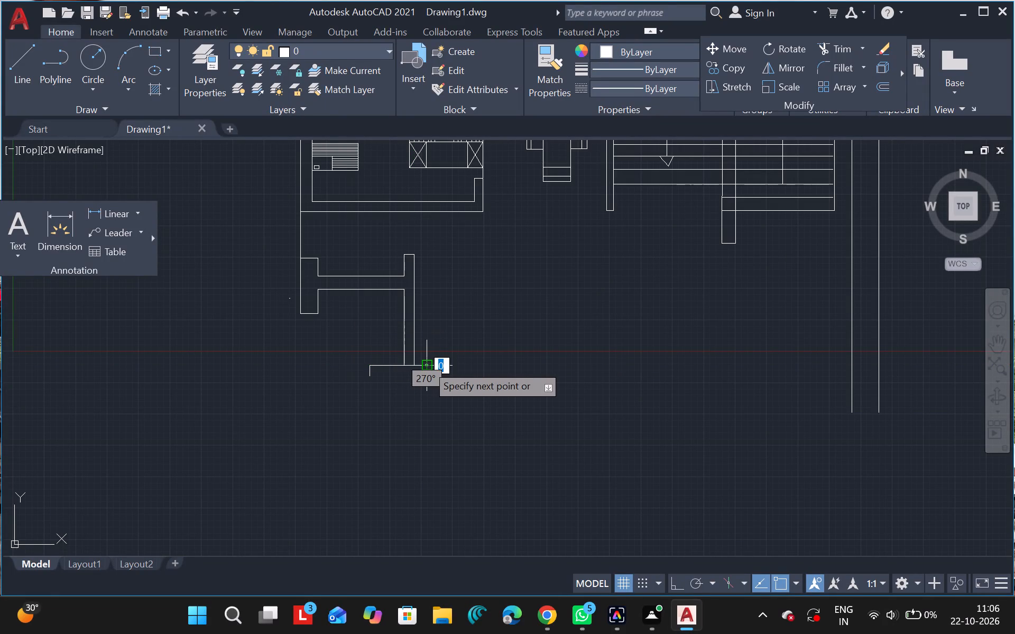
left_click_drag(427, 365, 427, 373)
left_click(427, 373)
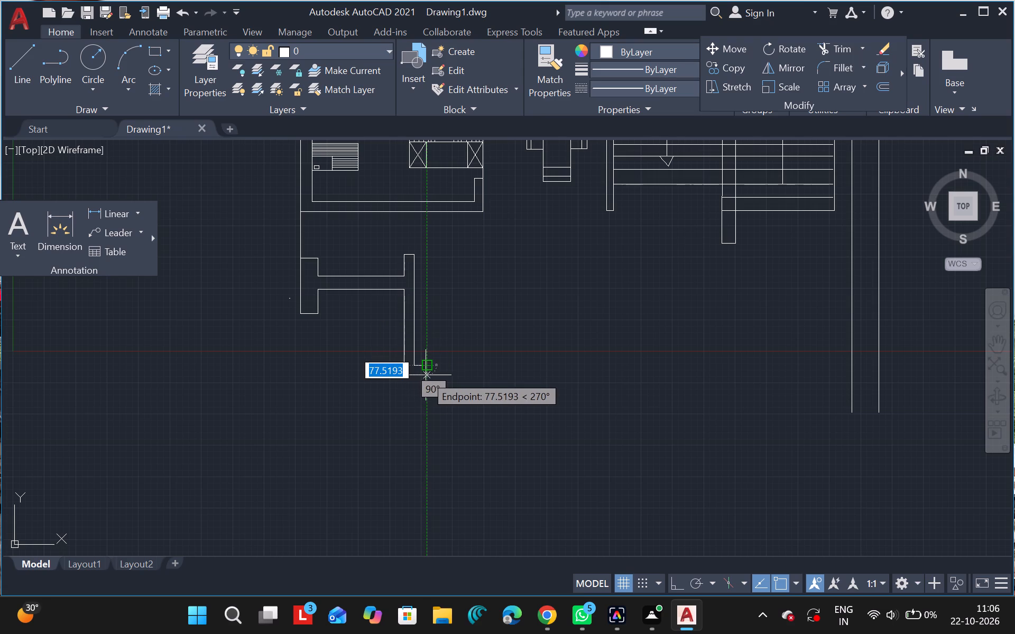
left_click(426, 375)
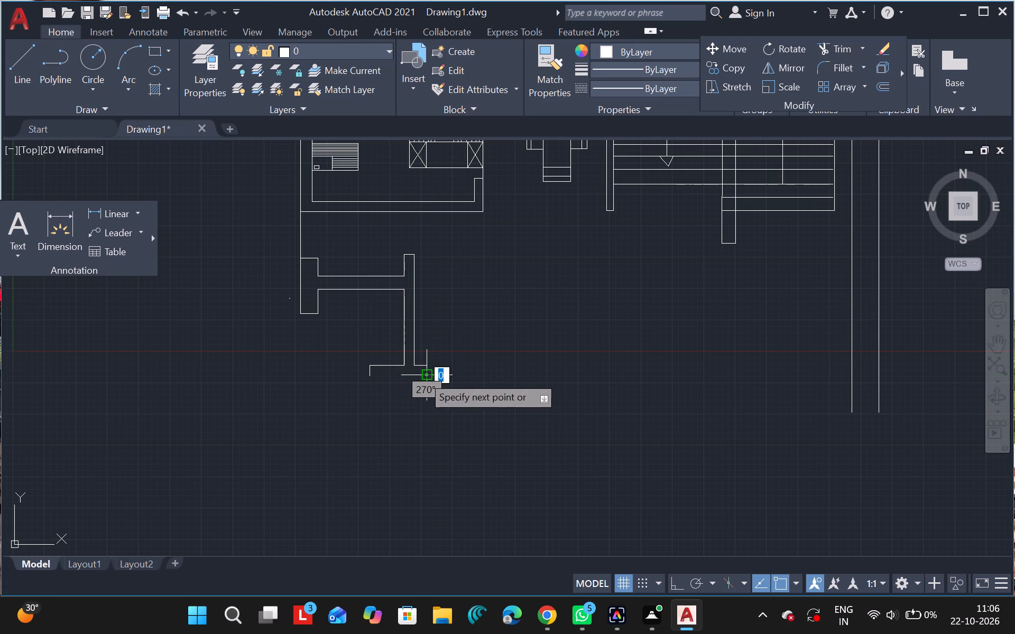
left_click(373, 376)
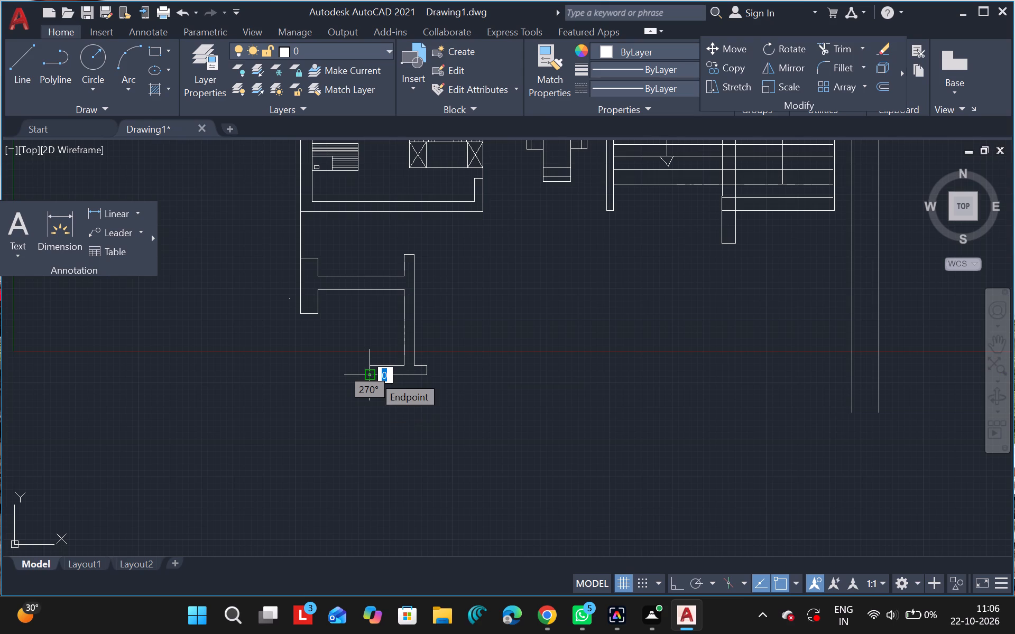
key("Escape")
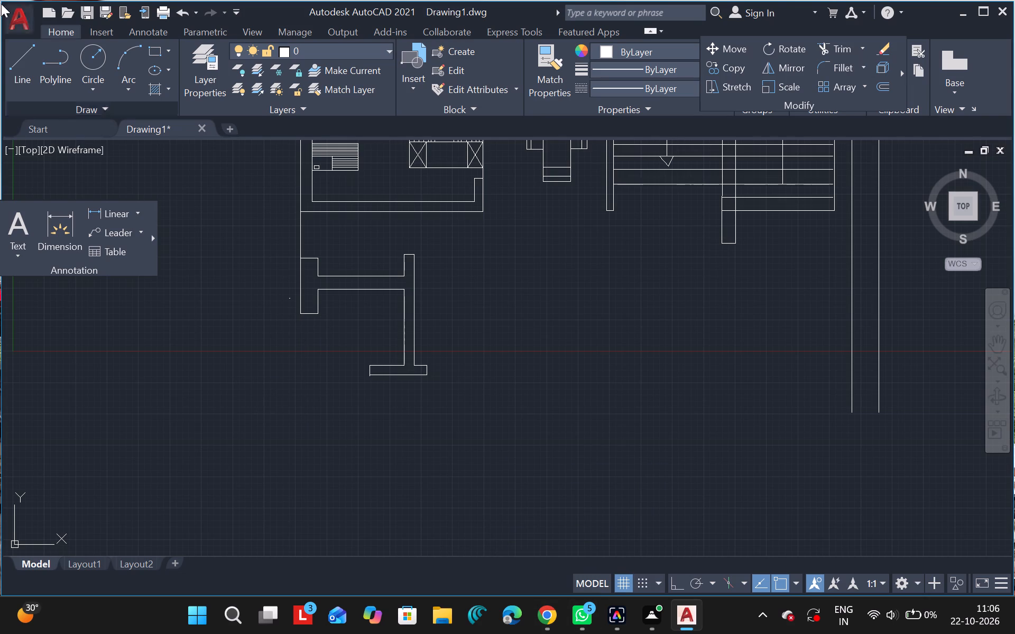
Draw a long vertical line straight down from the lower outer corner of the west wall, ending well below the new wall's foot.
left_click(19, 51)
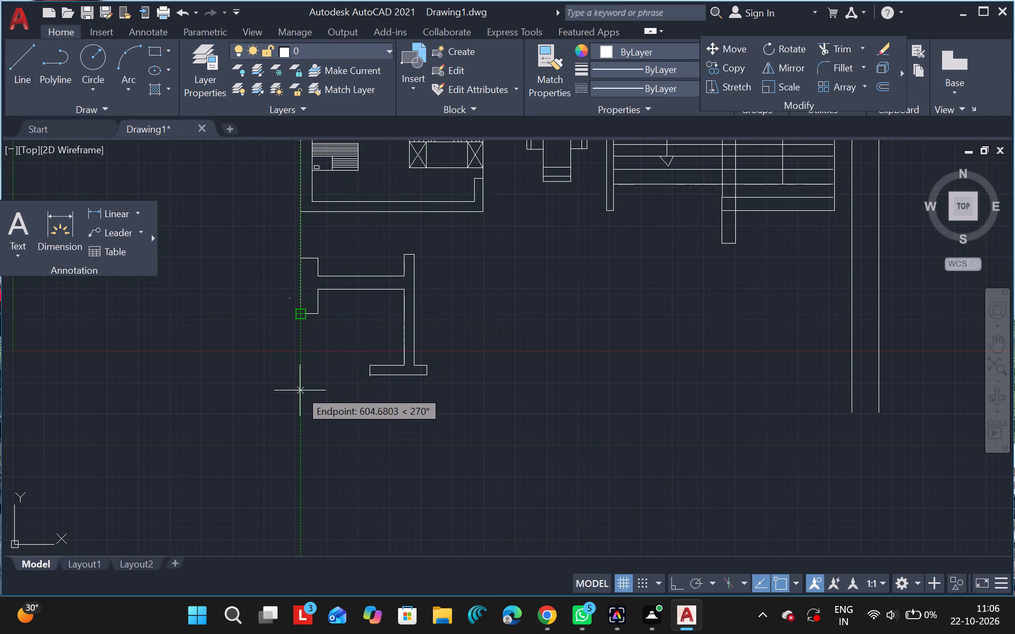
left_click_drag(299, 315, 301, 407)
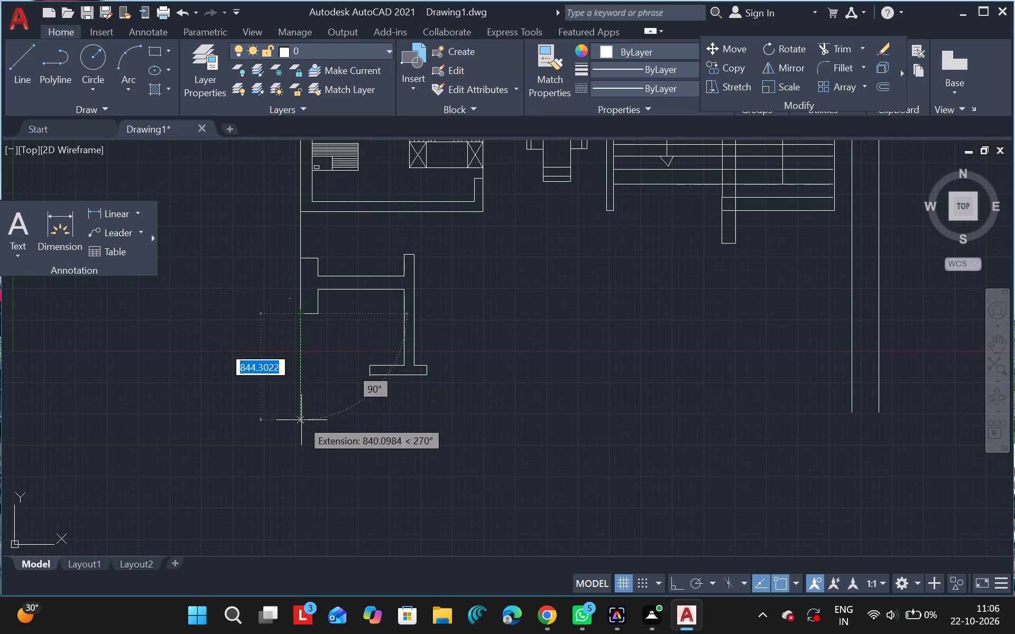
left_click(305, 483)
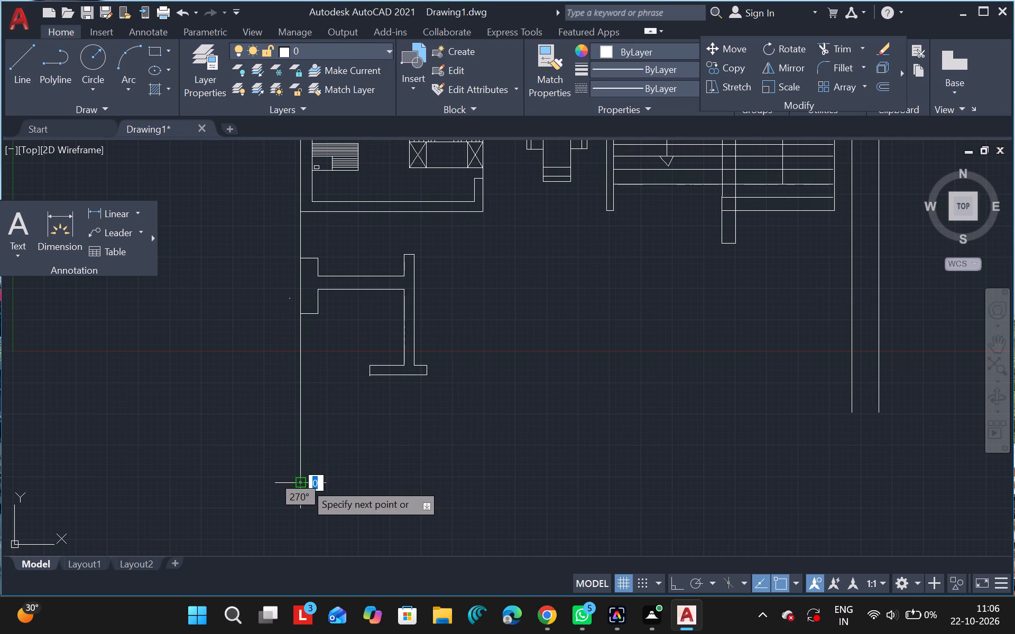
key("Escape")
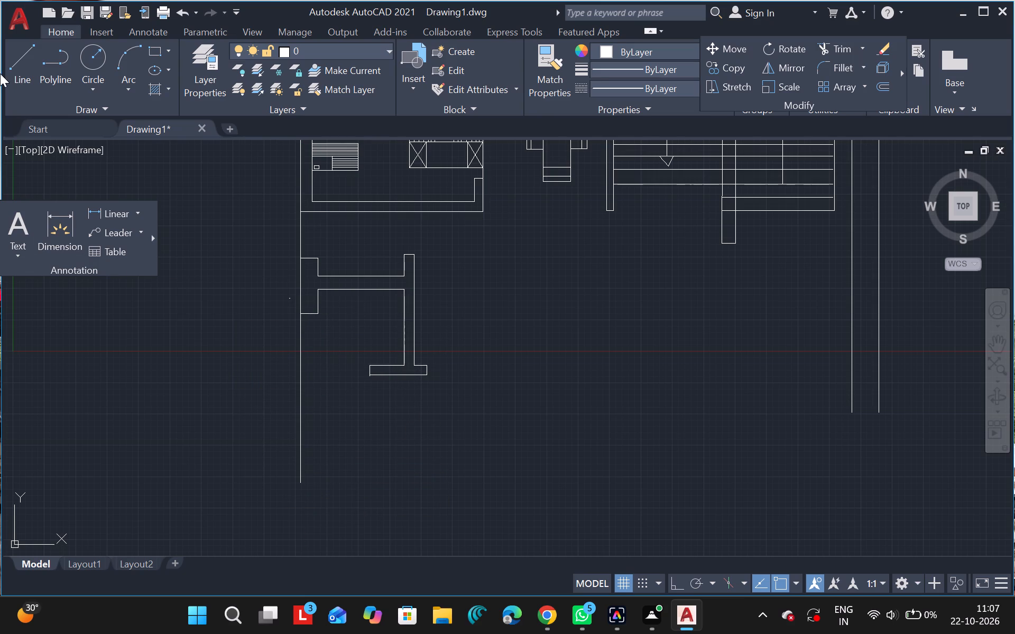
Draw the west wall's inner line straight down from the projecting block's lower inner corner, ending level with the outer line's lower end.
left_click_drag(10, 67, 187, 407)
left_click(28, 85)
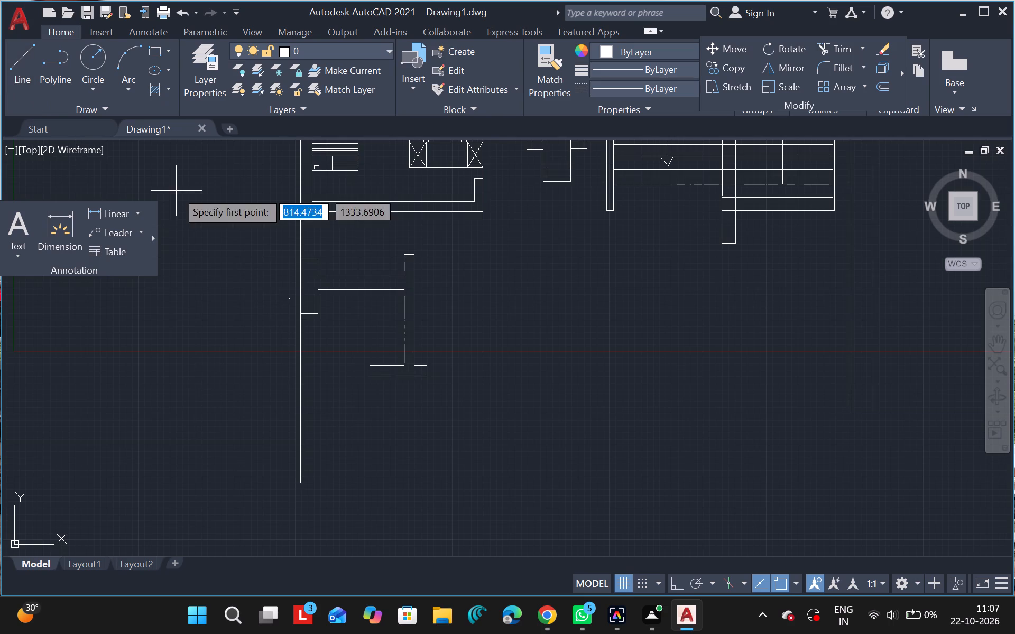
left_click_drag(320, 314, 328, 448)
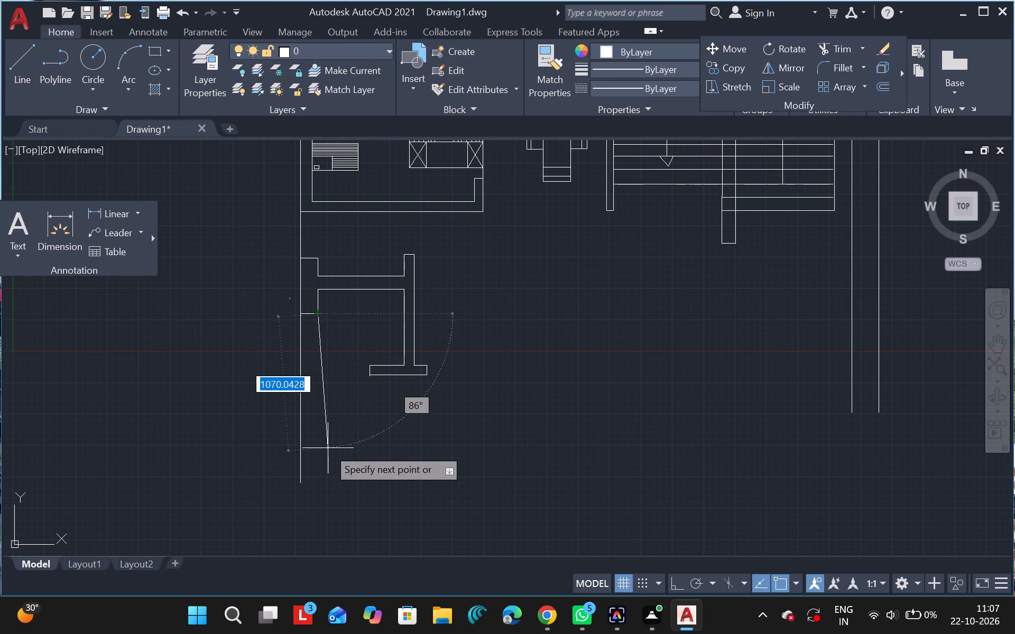
left_click(325, 482)
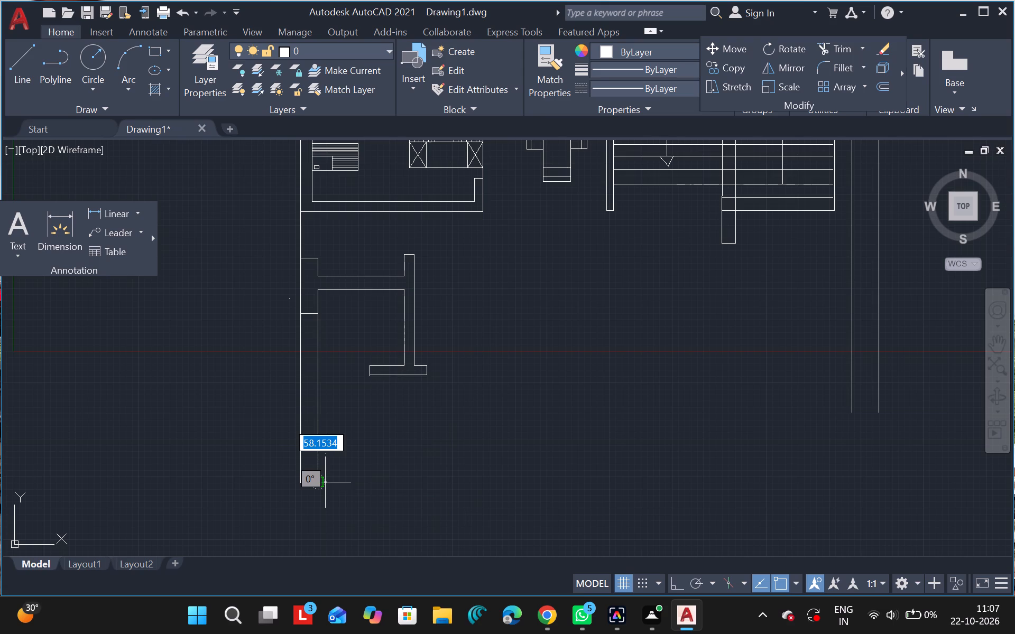
key("Escape")
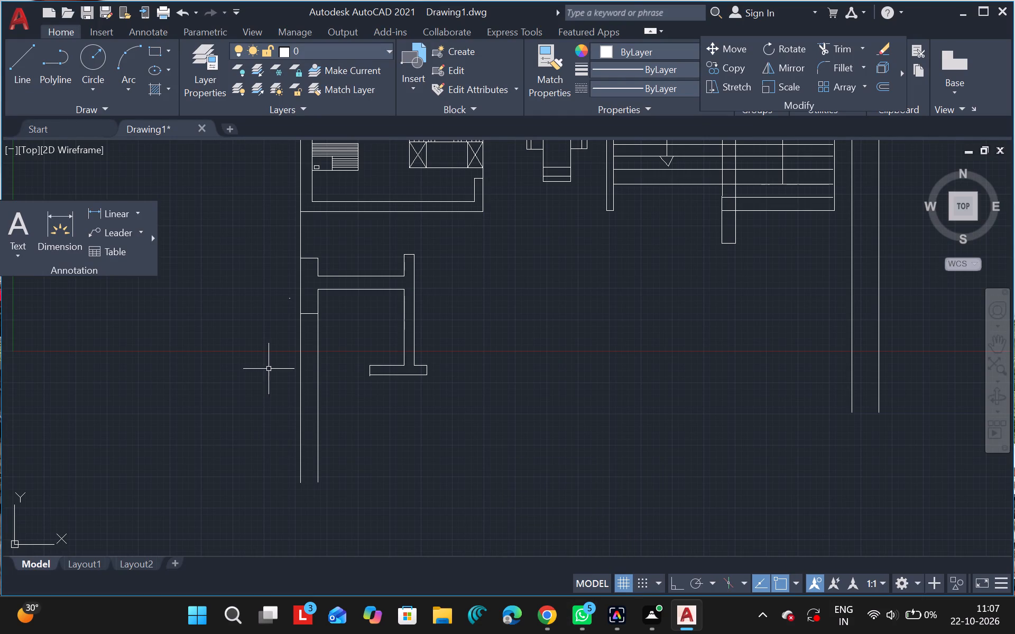
Draw a short horizontal line across the west wall, from outer to inner line, level with the top of the interior wall's foot.
left_click(10, 62)
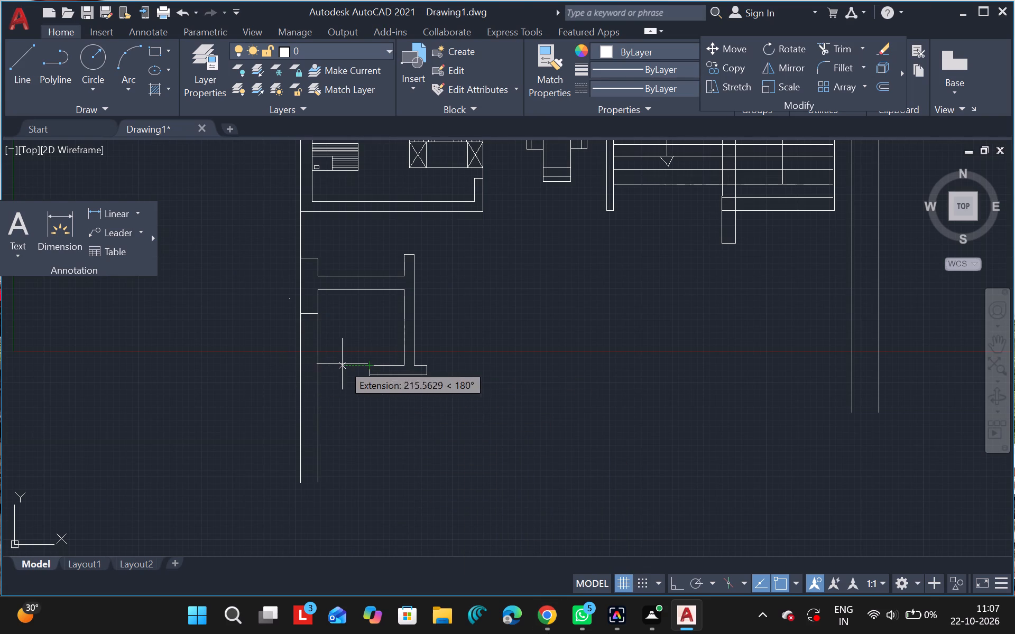
left_click_drag(300, 363, 312, 363)
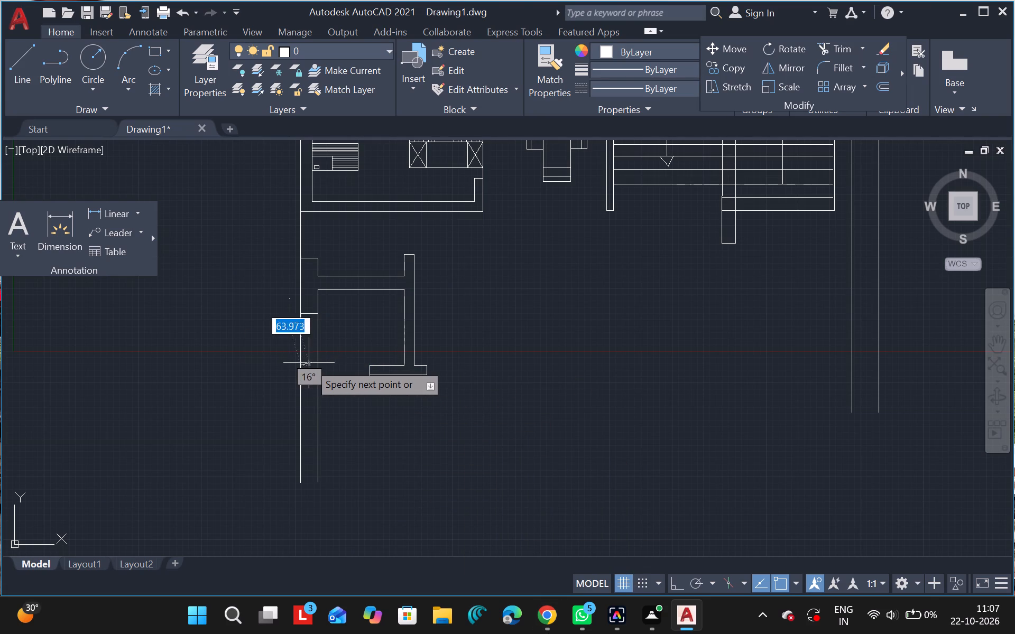
left_click_drag(312, 363, 357, 366)
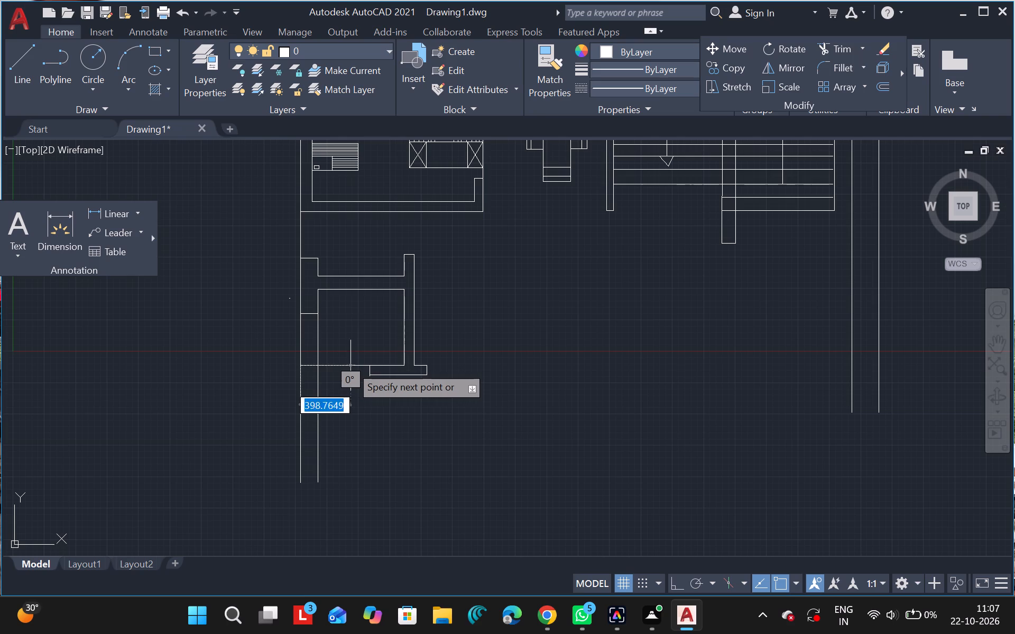
left_click_drag(357, 366, 316, 367)
left_click(316, 367)
key("Escape")
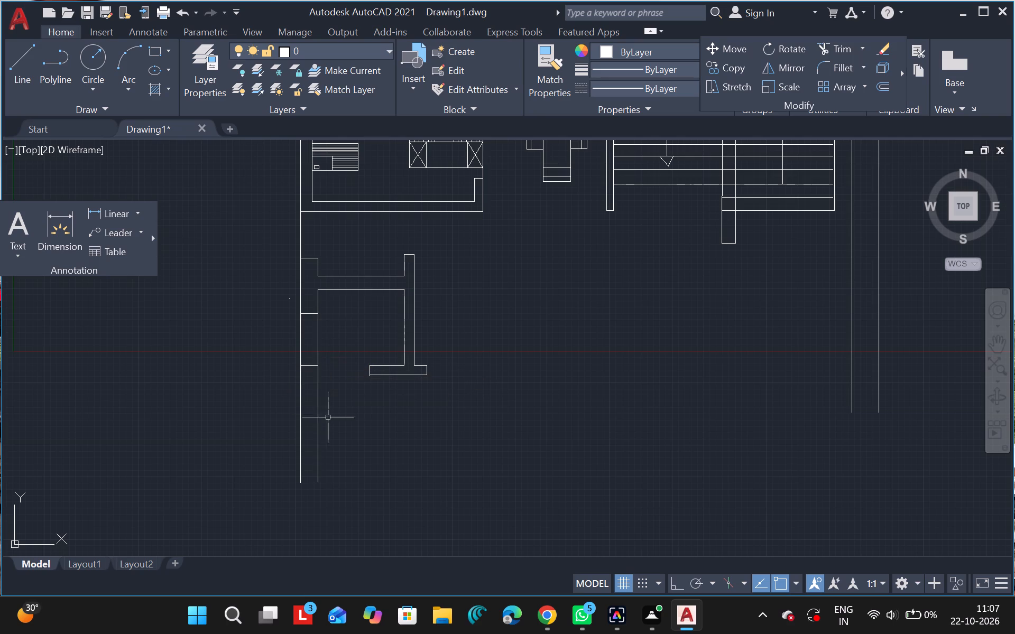
Draw a horizontal line across the west wall just above its lower end, starting slightly west of it and running well past its inner line.
left_click(12, 67)
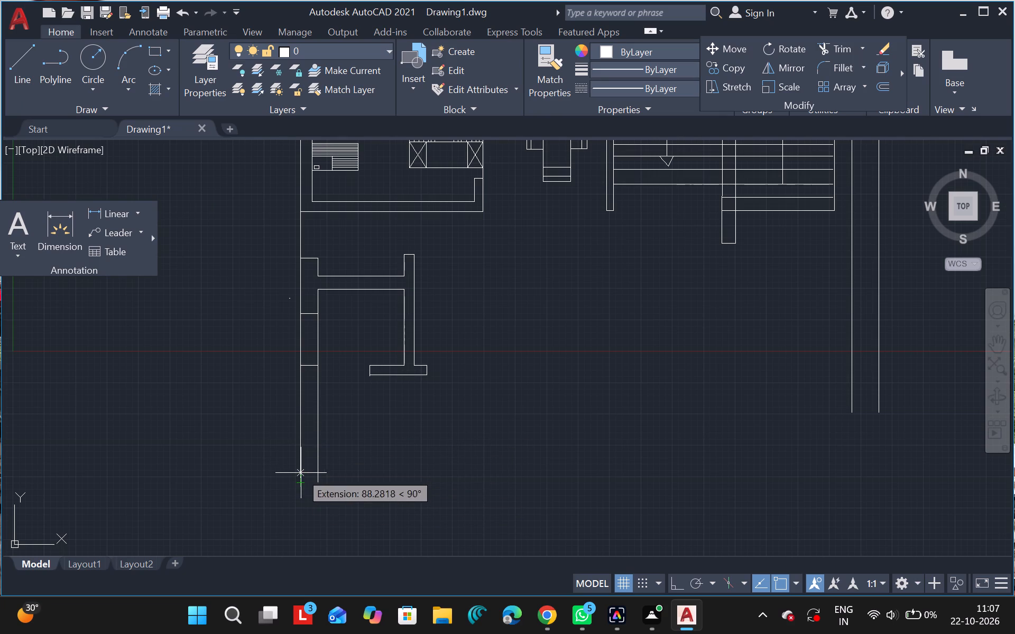
left_click_drag(291, 447, 302, 450)
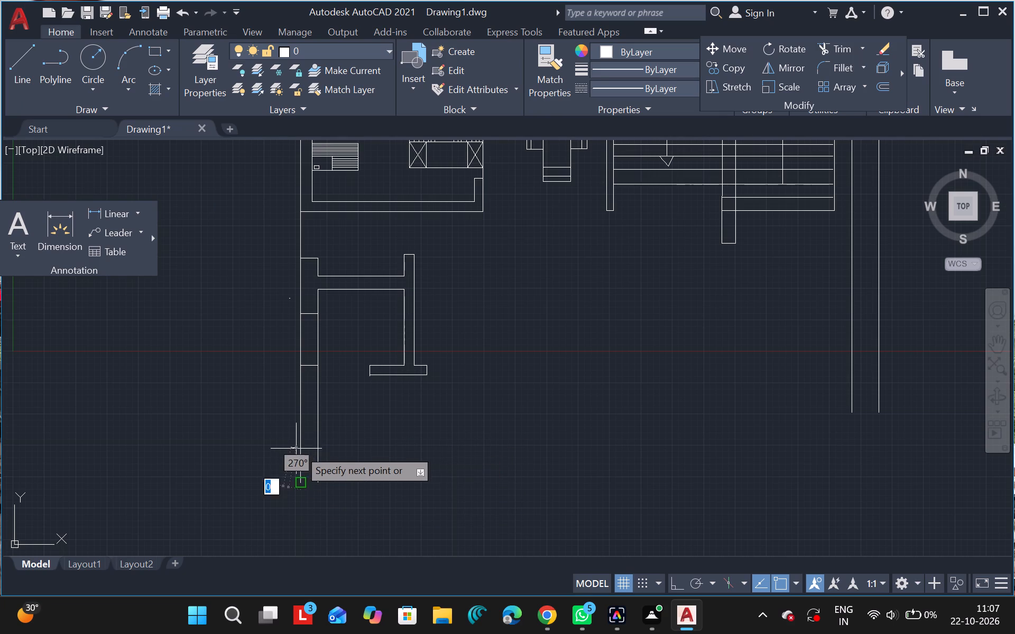
left_click_drag(302, 450, 353, 447)
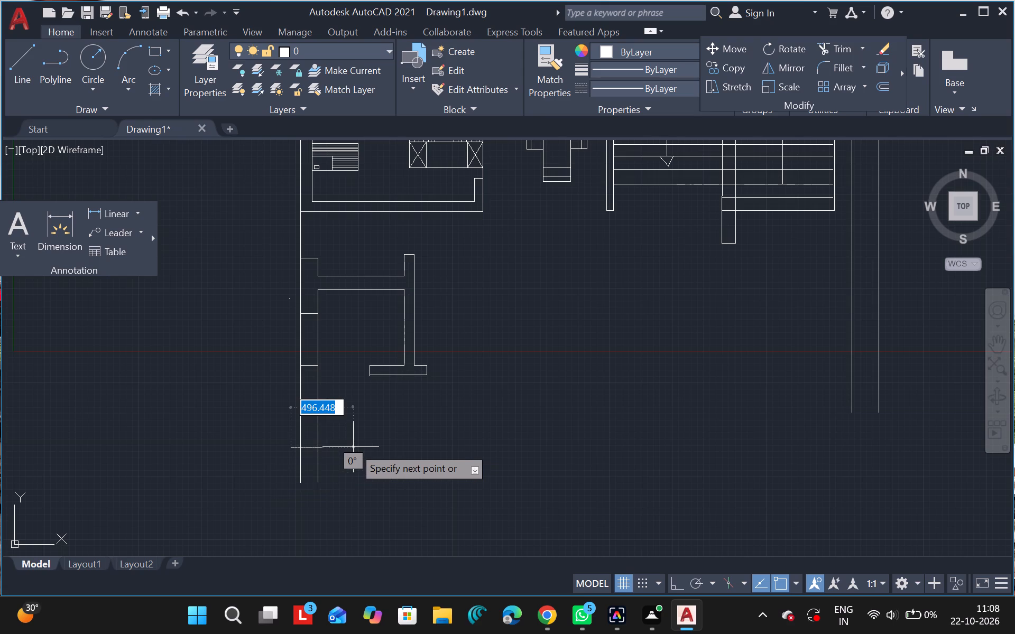
left_click_drag(353, 447, 367, 450)
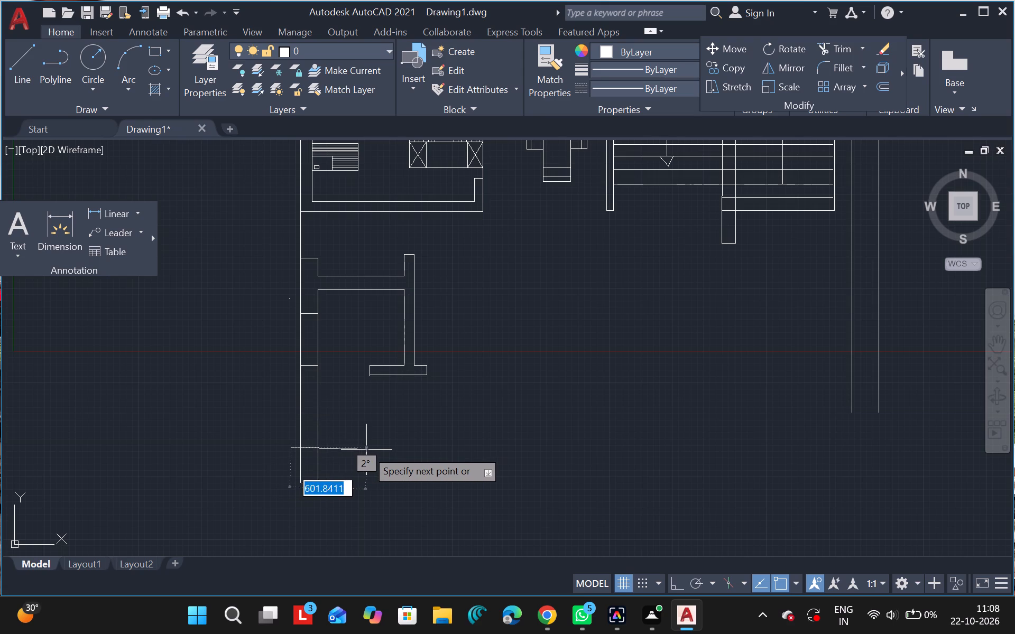
left_click_drag(367, 450, 386, 447)
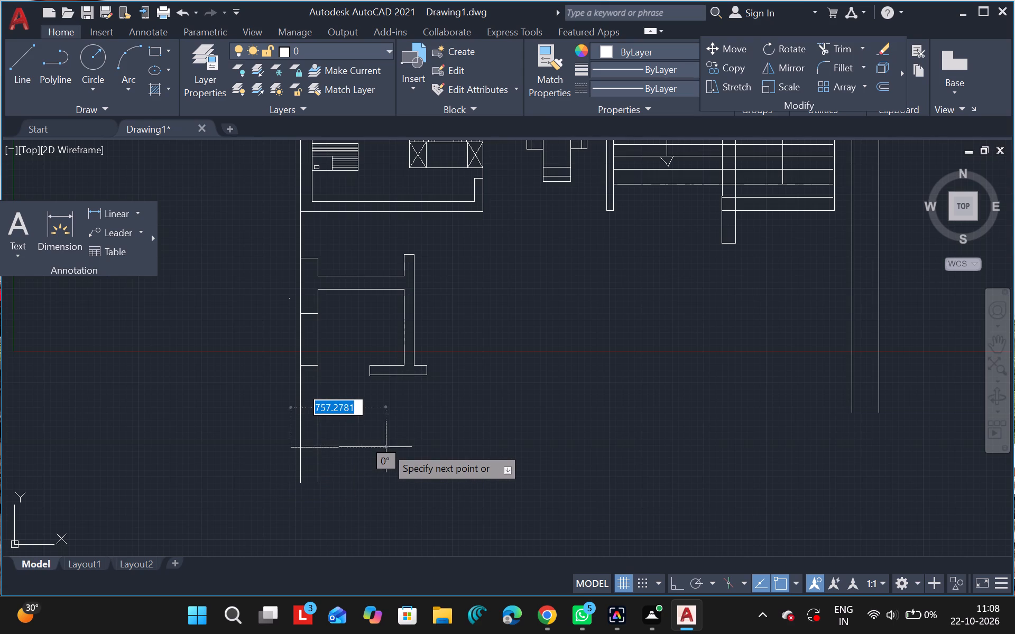
left_click_drag(386, 447, 398, 450)
left_click(398, 450)
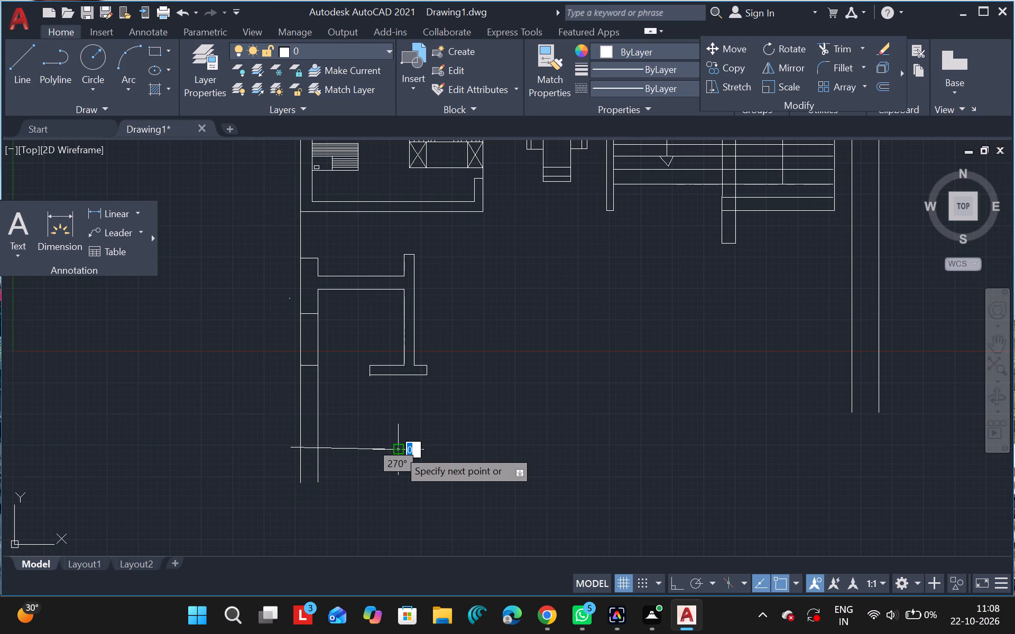
key("ctrl+z")
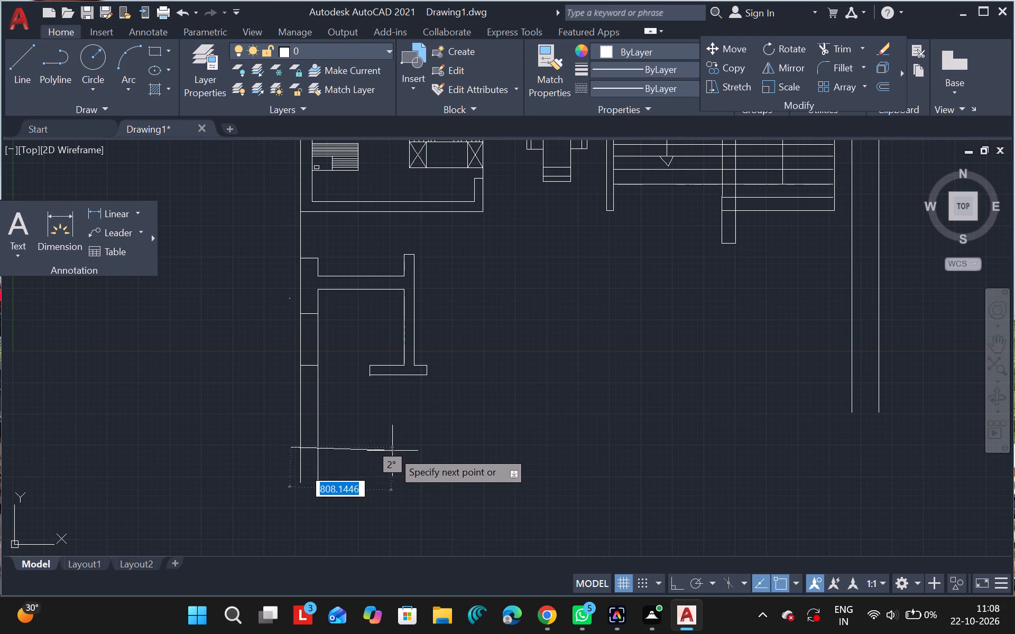
left_click(429, 449)
key("Escape")
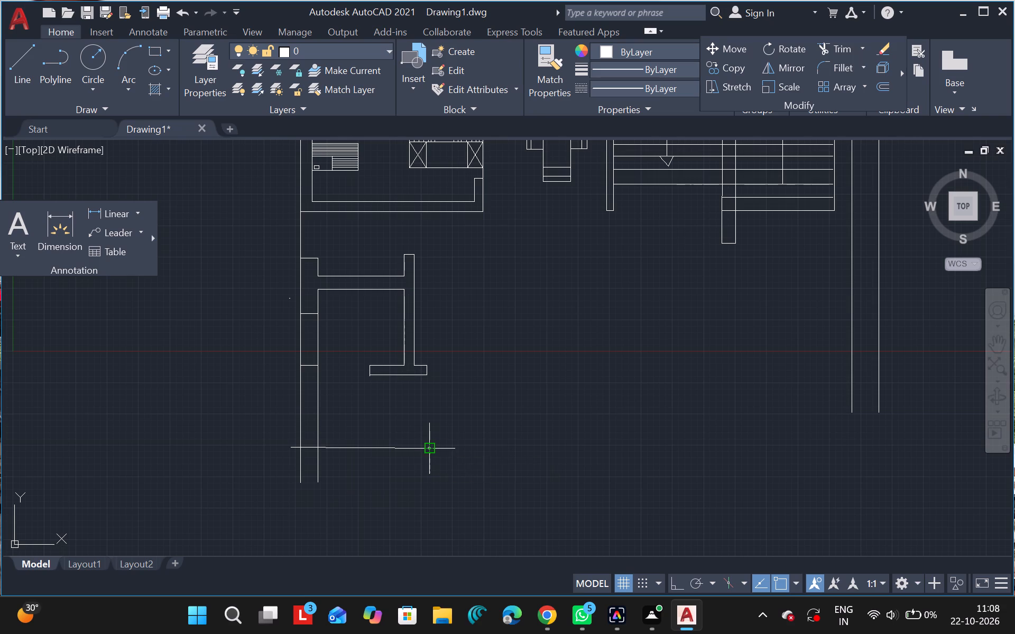
Trim the lowest cross line's overhangs on both sides so it only spans the west wall's thickness.
key("t")
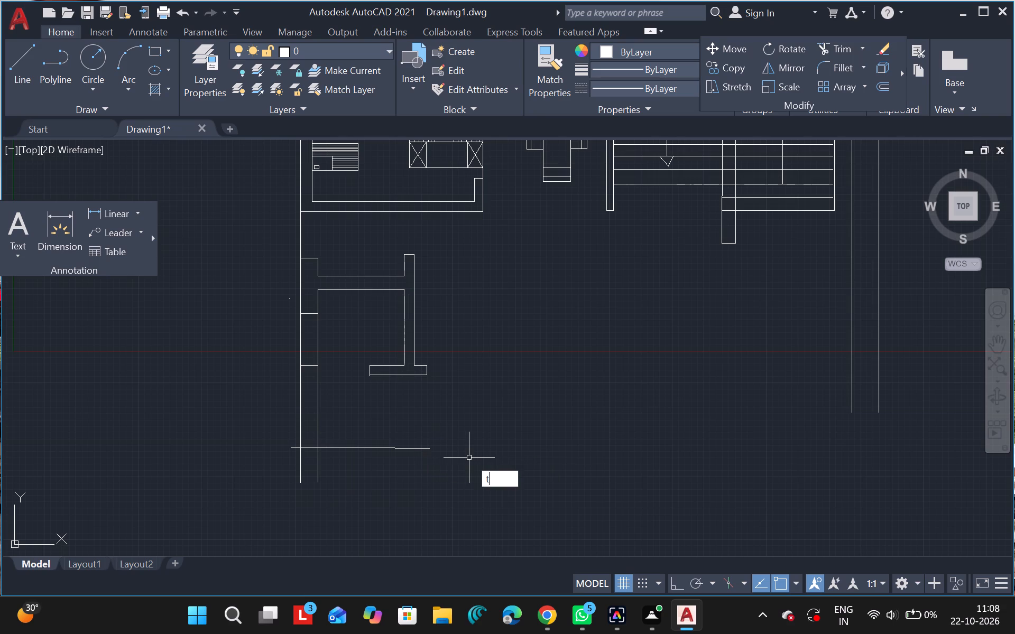
left_click_drag(517, 506, 337, 439)
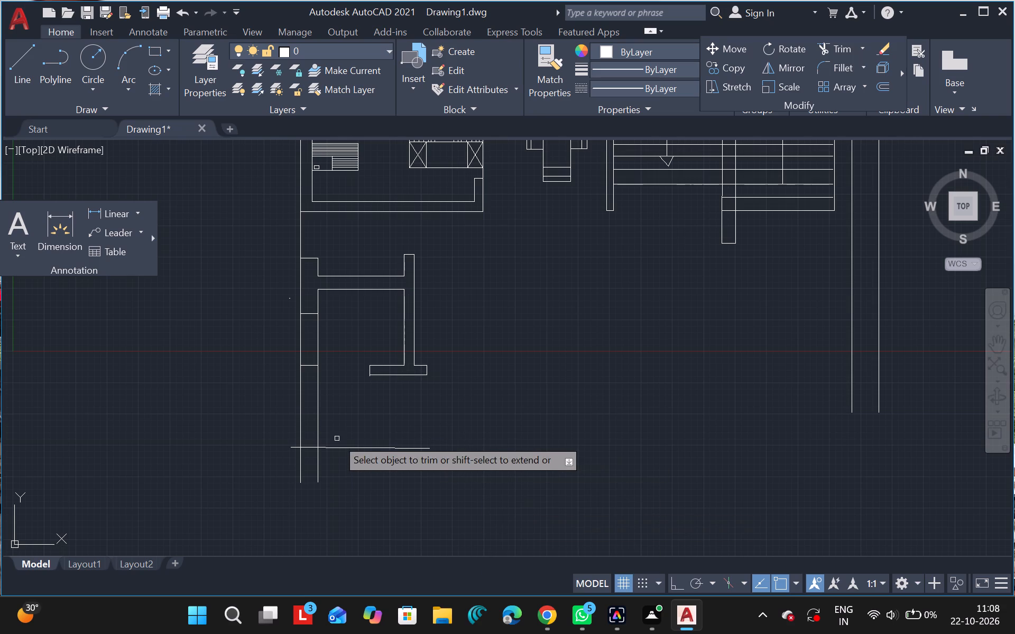
left_click_drag(337, 439, 340, 447)
left_click(340, 447)
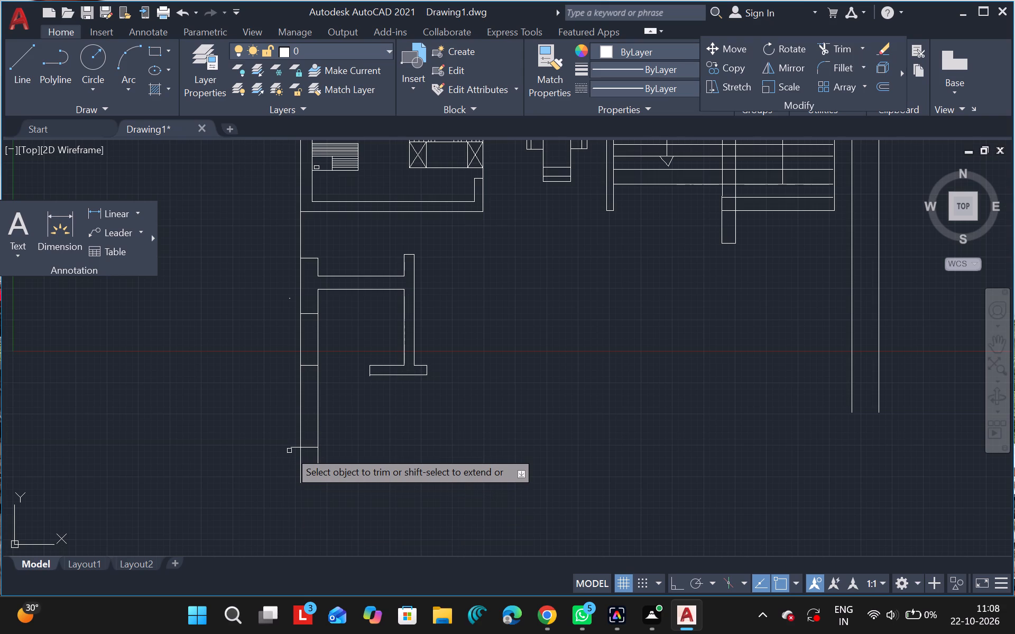
left_click_drag(292, 449, 234, 359)
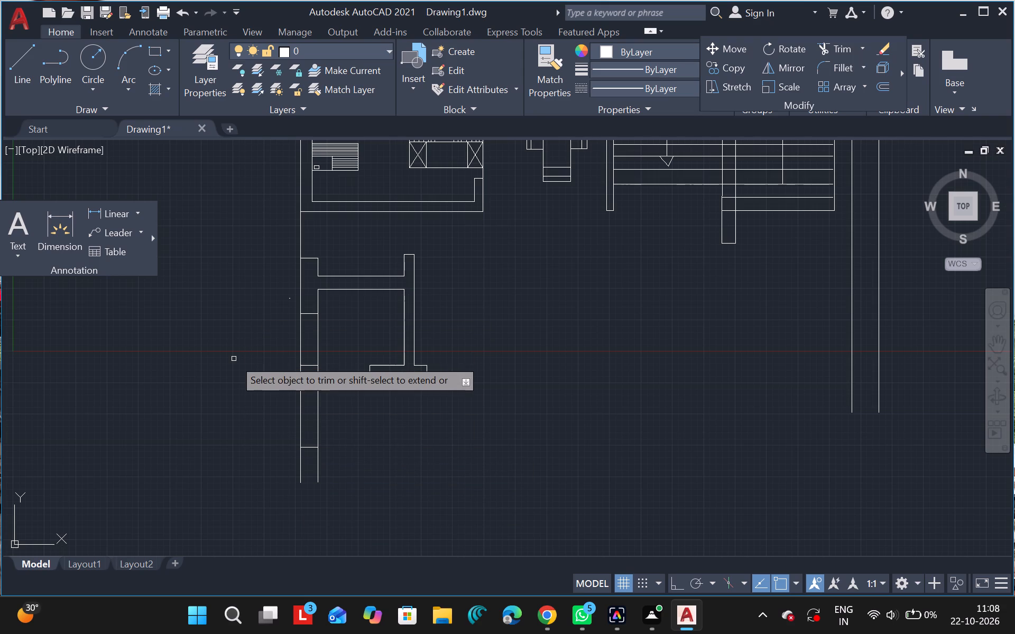
key("Escape")
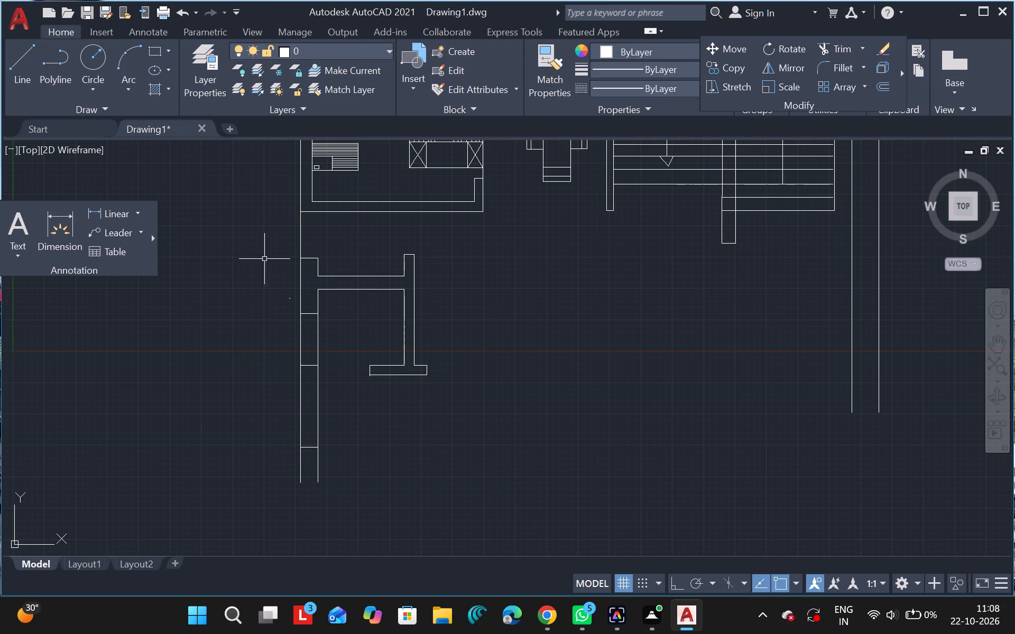
Draw a vertical line inside the west wall close to its outer line, running slightly past the upper two cross lines of the window opening.
left_click(6, 56)
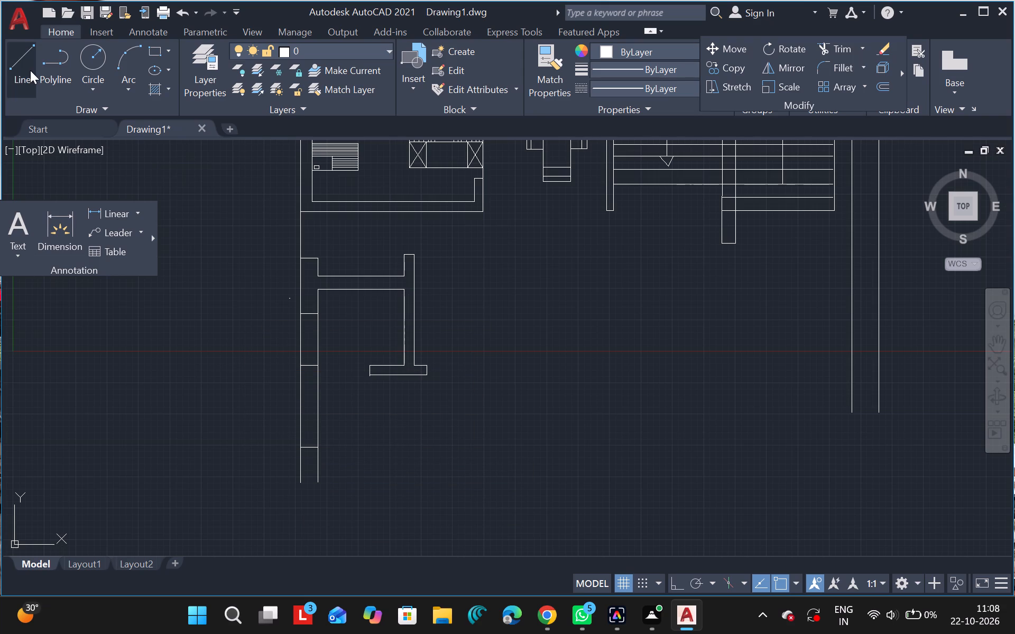
left_click(31, 71)
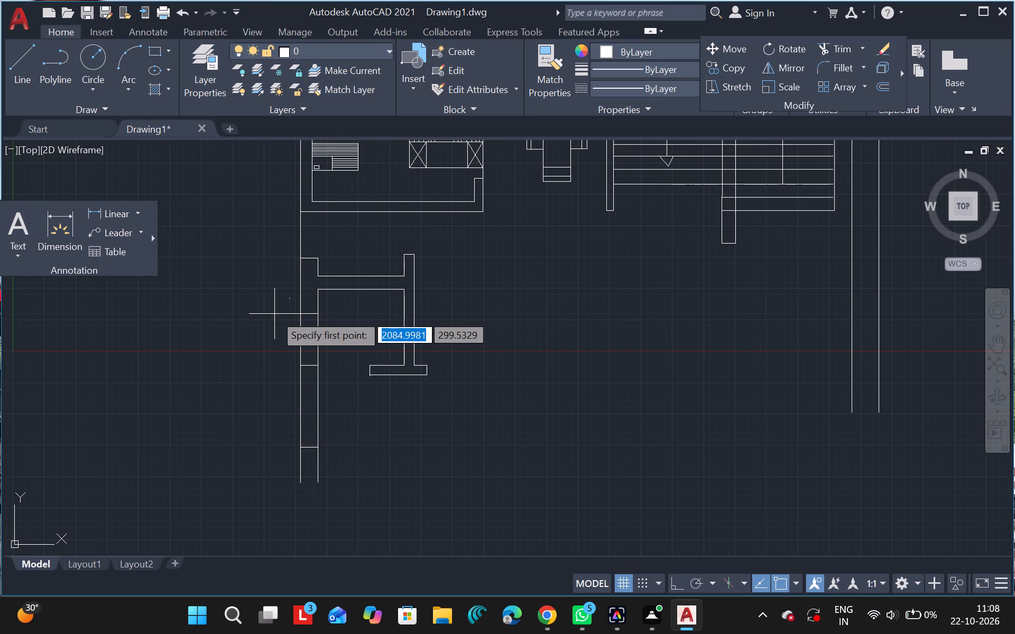
scroll(274, 314, "up", 2, "ctrl")
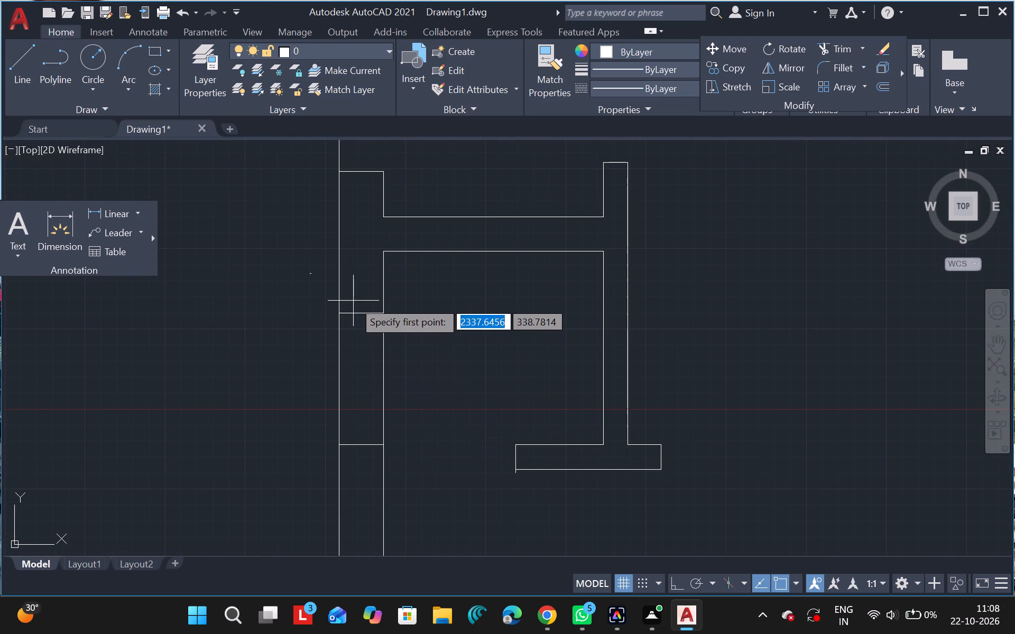
left_click_drag(347, 301, 346, 328)
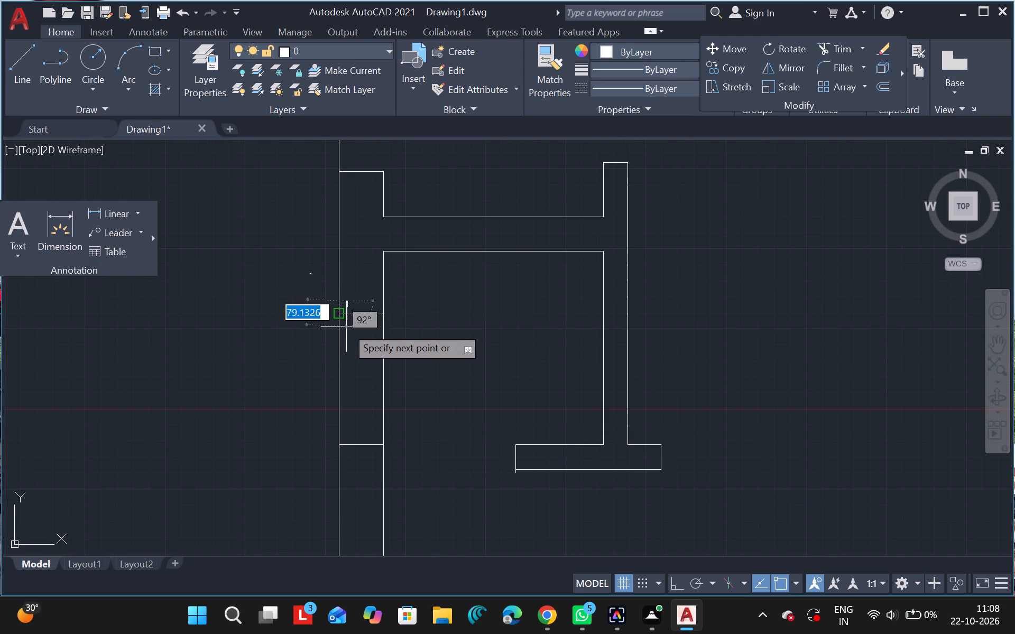
left_click_drag(346, 328, 347, 489)
left_click(347, 489)
key("Escape")
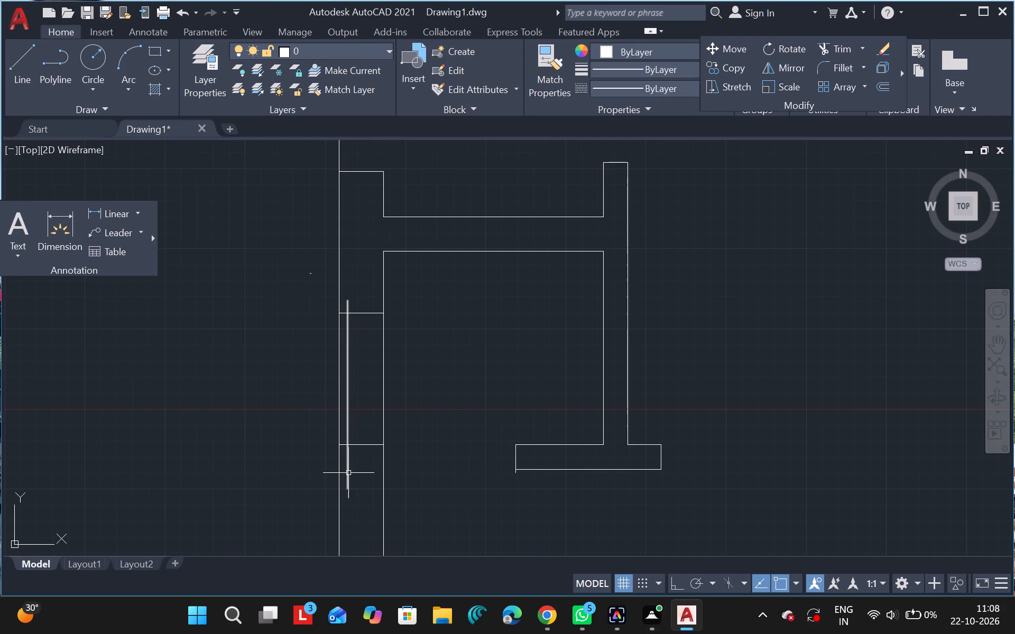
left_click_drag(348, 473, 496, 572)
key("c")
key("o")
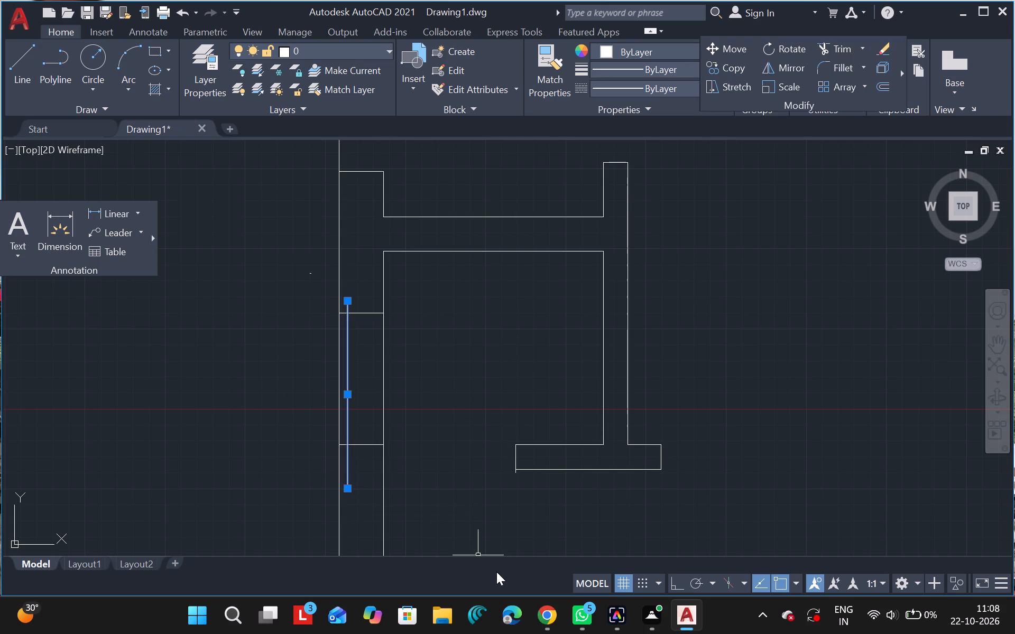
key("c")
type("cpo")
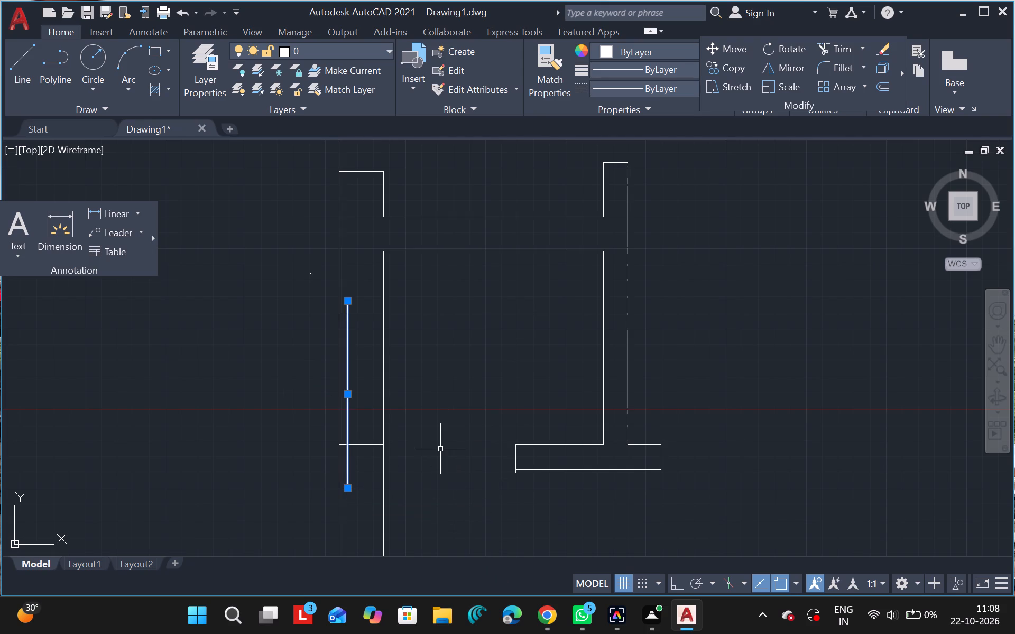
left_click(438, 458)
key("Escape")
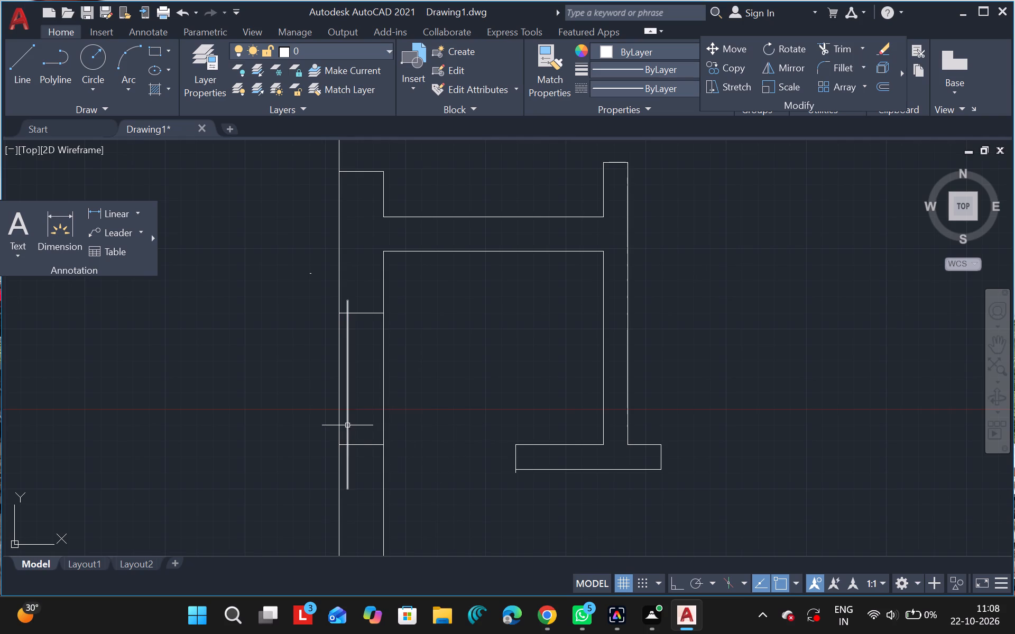
Copy the vertical window line eastward inside the west wall, placing closely spaced copies about 13 to 36 units from the original.
left_click(342, 424)
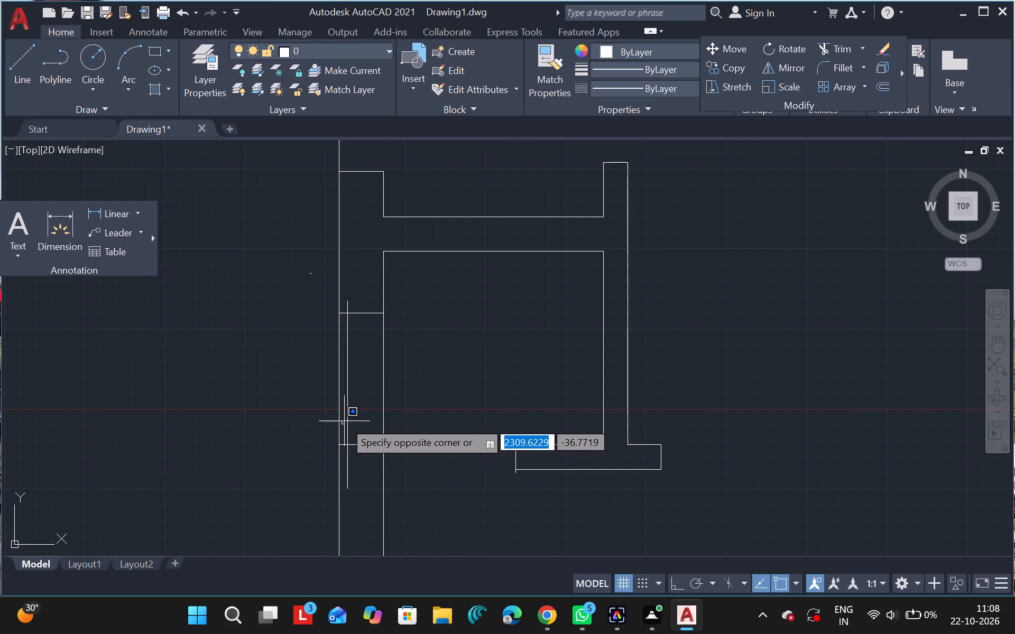
left_click(347, 418)
left_click(347, 418)
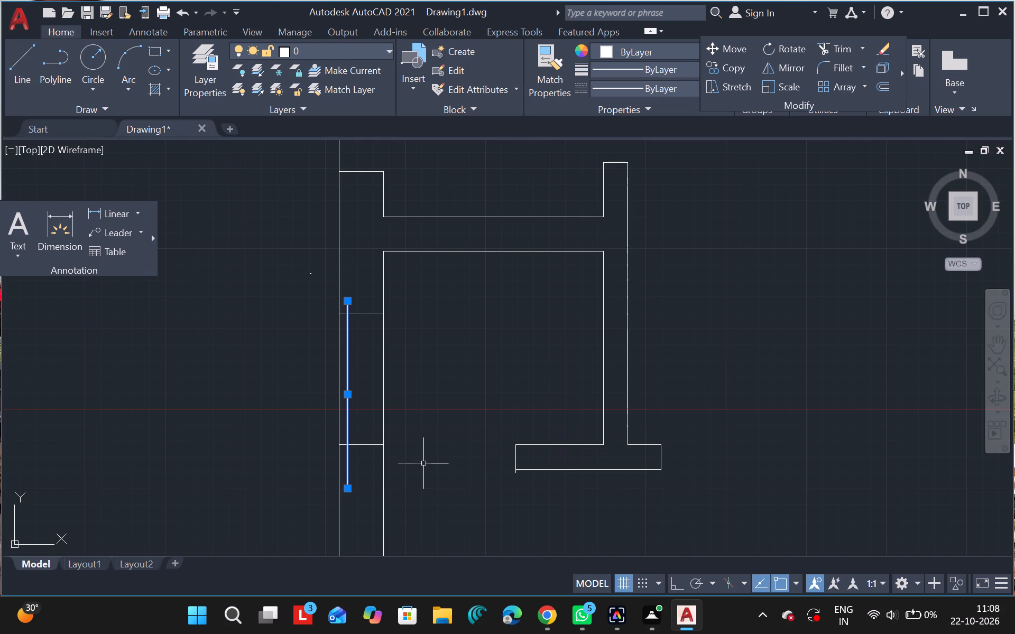
type("co")
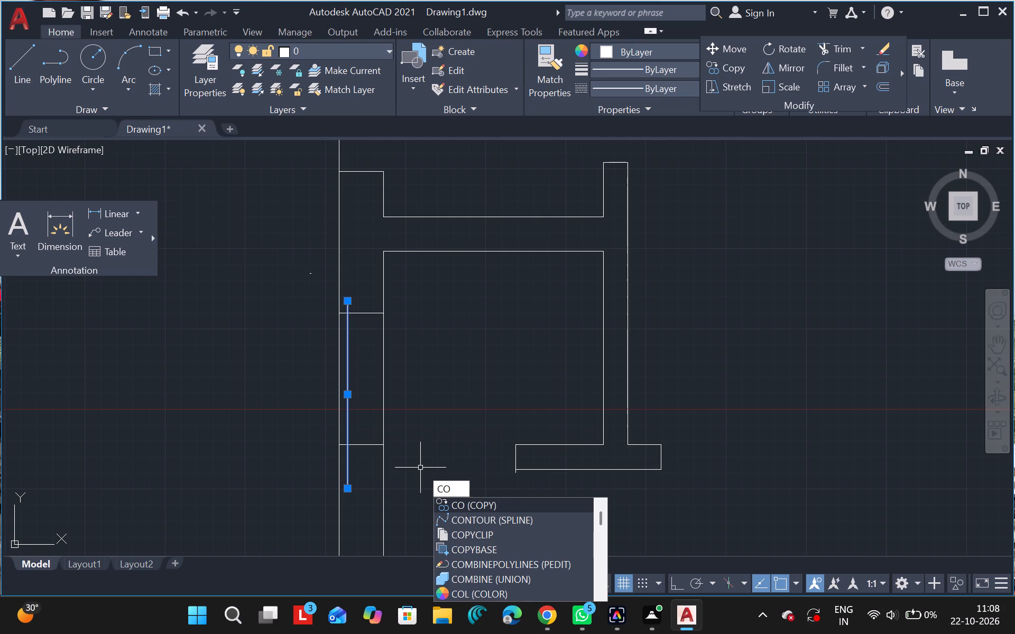
left_click(455, 506)
left_click(457, 508)
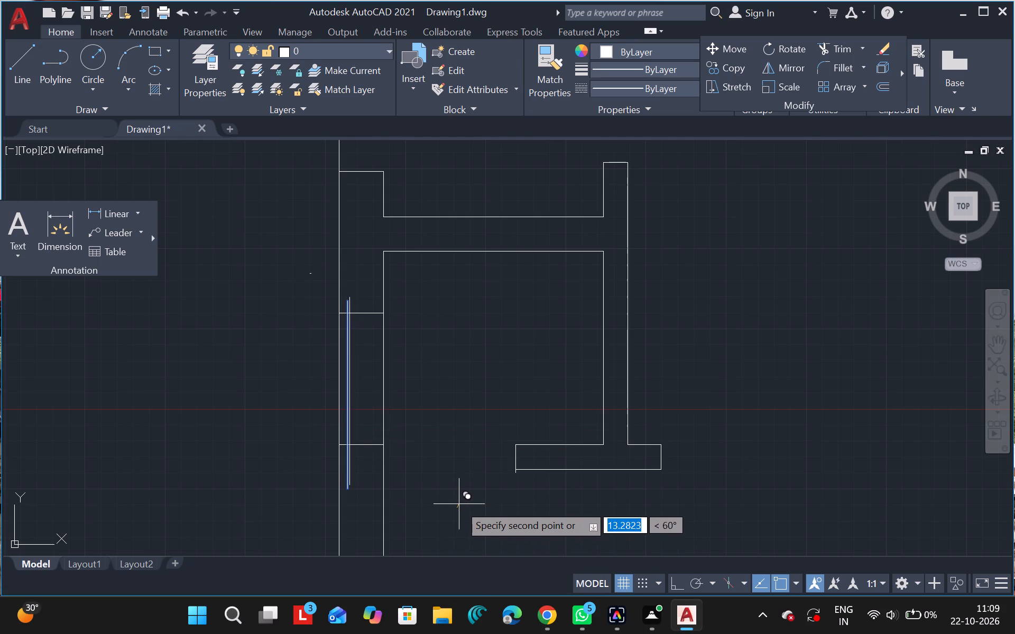
left_click(459, 504)
left_click(463, 506)
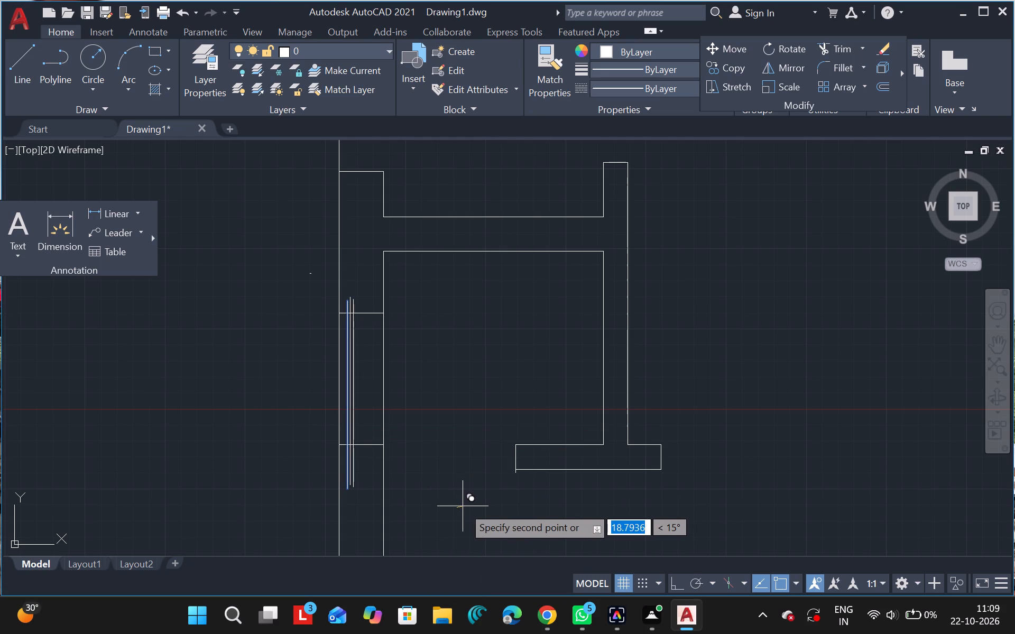
left_click(465, 508)
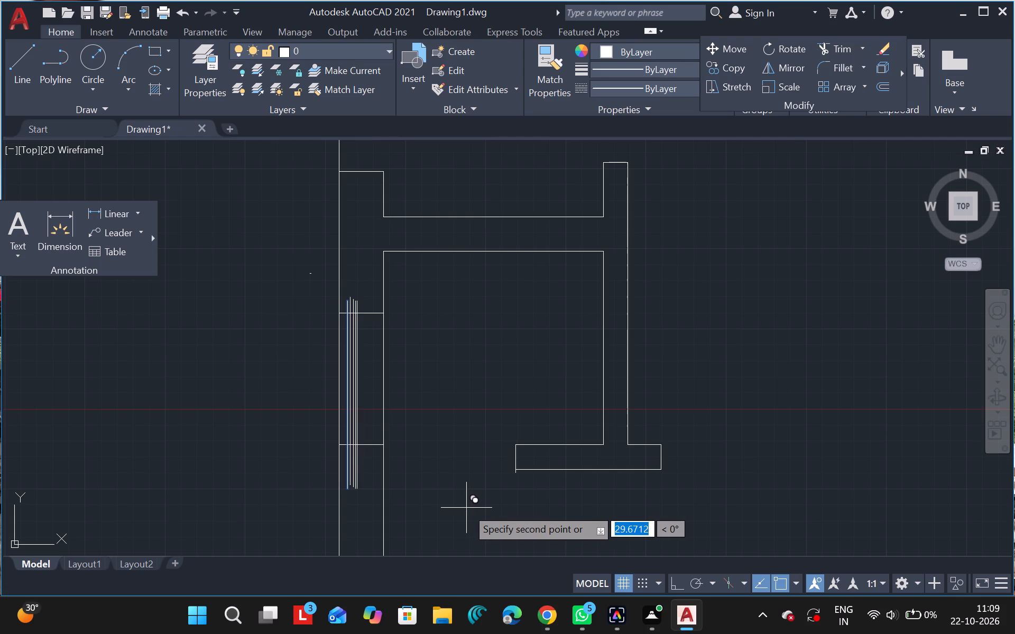
left_click(466, 508)
left_click(467, 508)
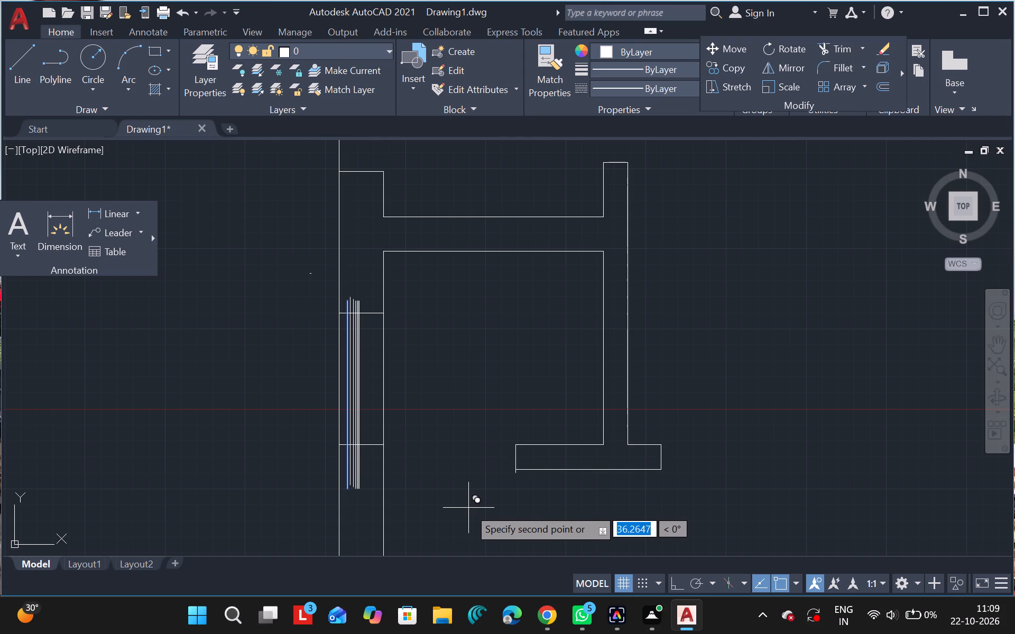
left_click(468, 508)
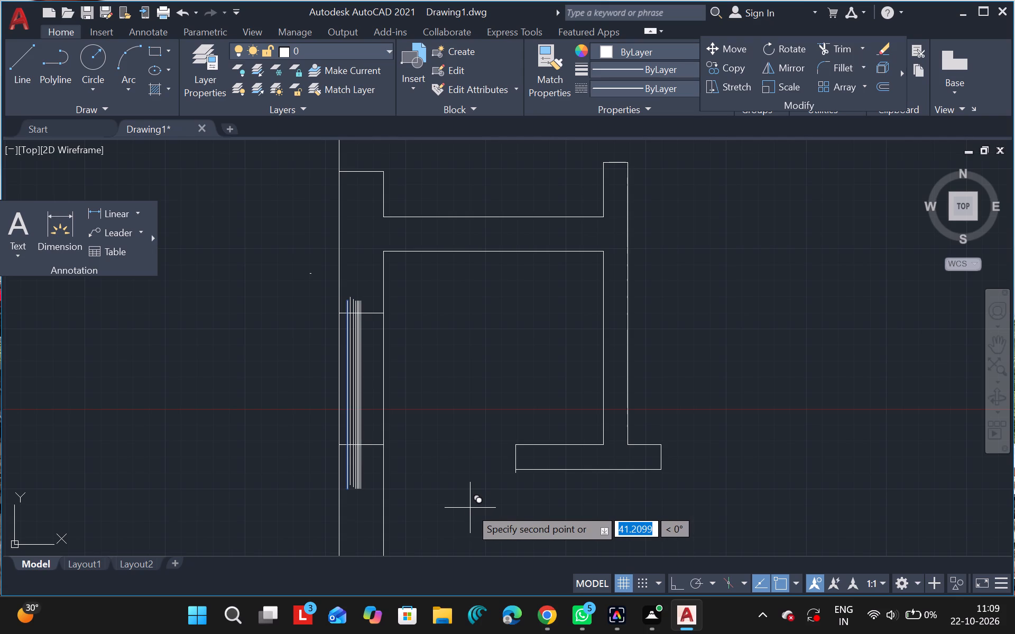
Continue the row of closely spaced line copies eastward across the wall thickness, about 41 to 79 units from the original.
left_click(470, 508)
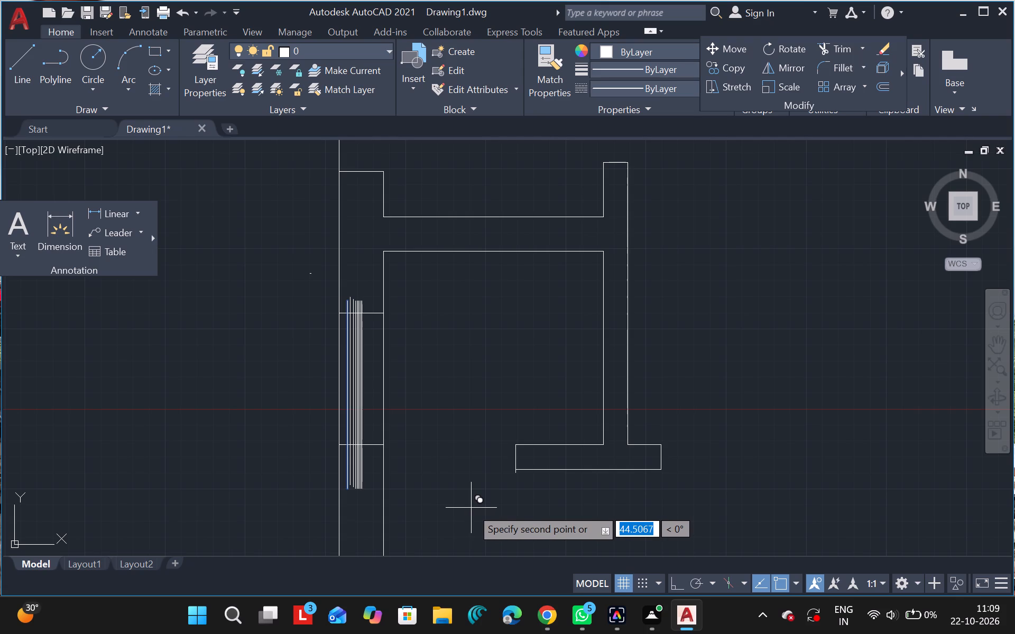
left_click(471, 508)
left_click(472, 508)
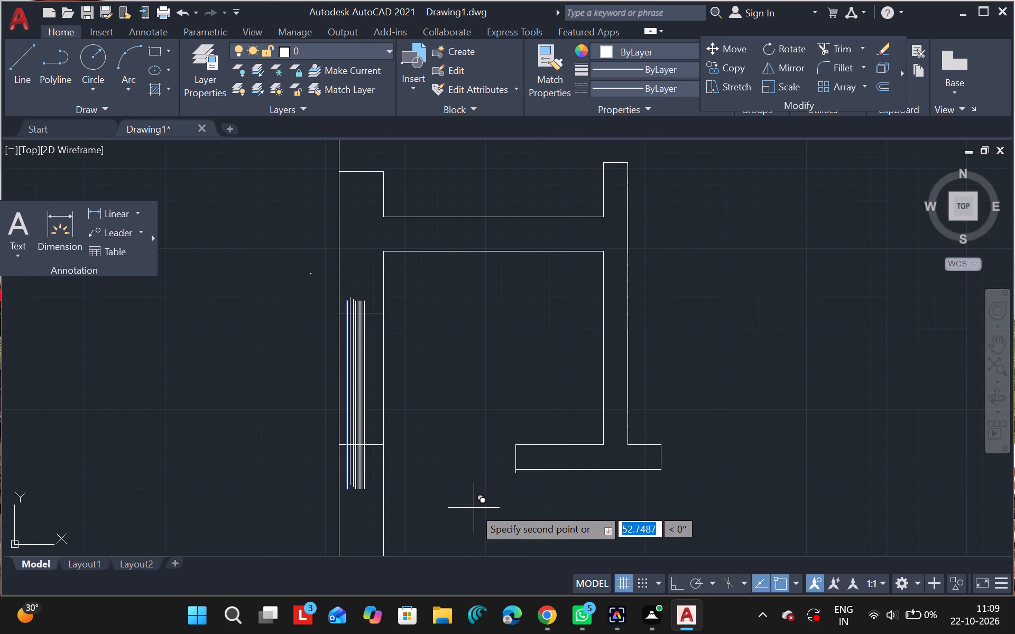
left_click(474, 508)
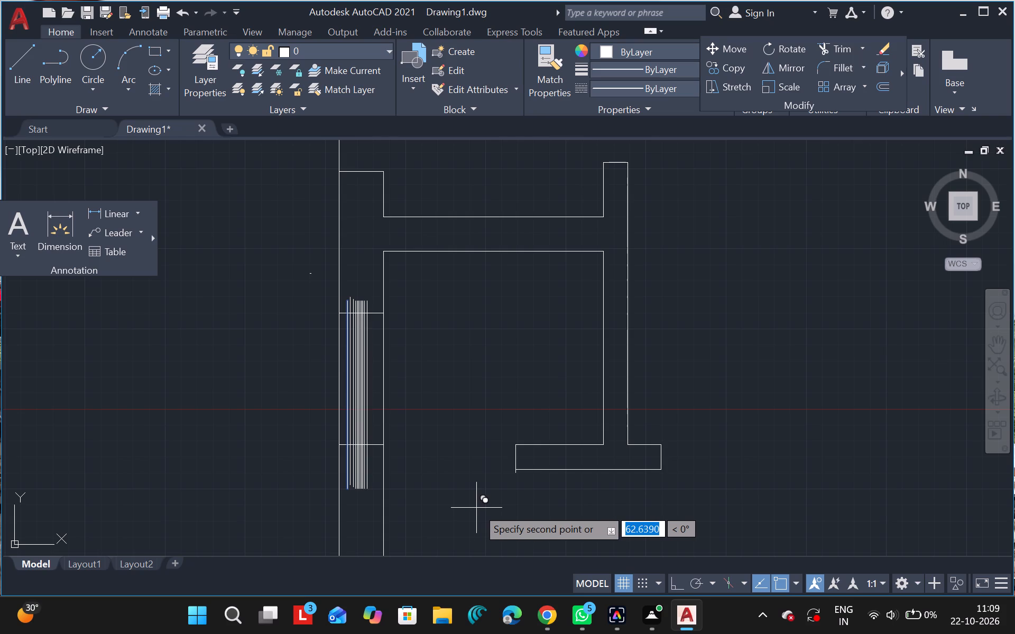
left_click(476, 508)
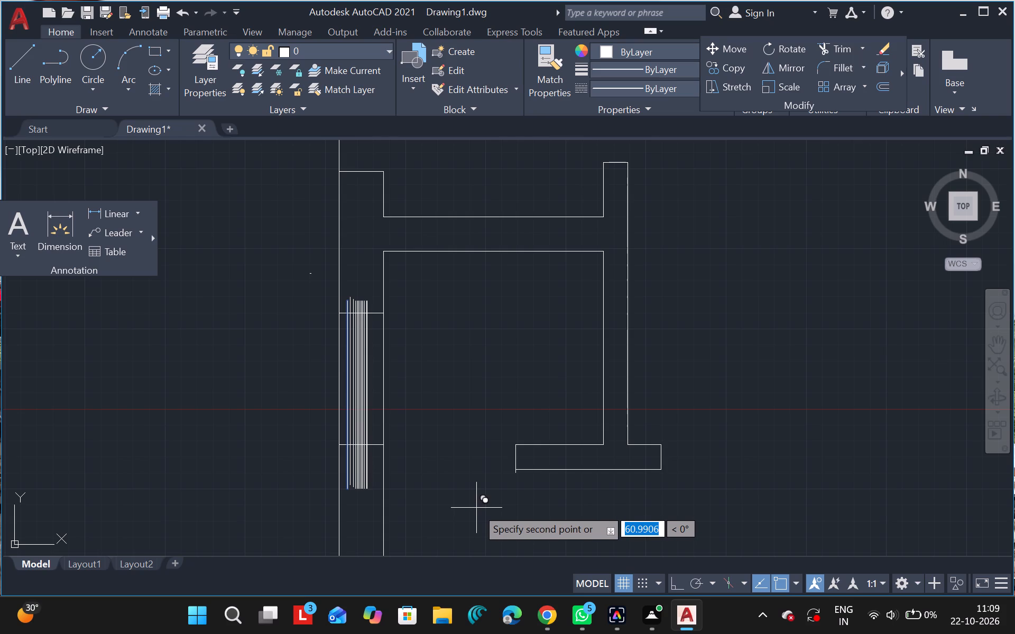
left_click(476, 508)
left_click(477, 508)
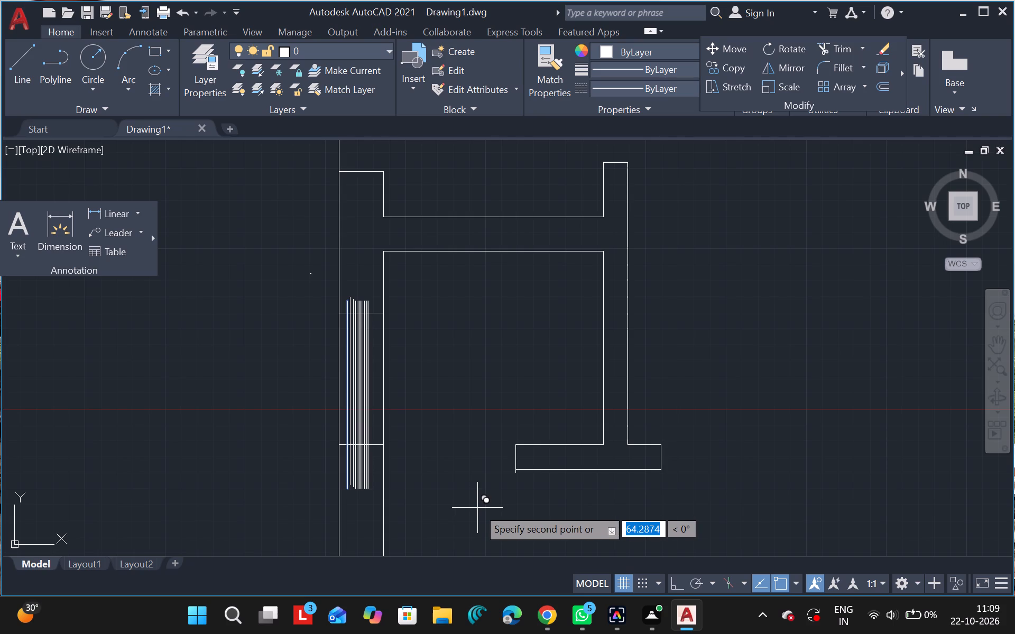
left_click(478, 508)
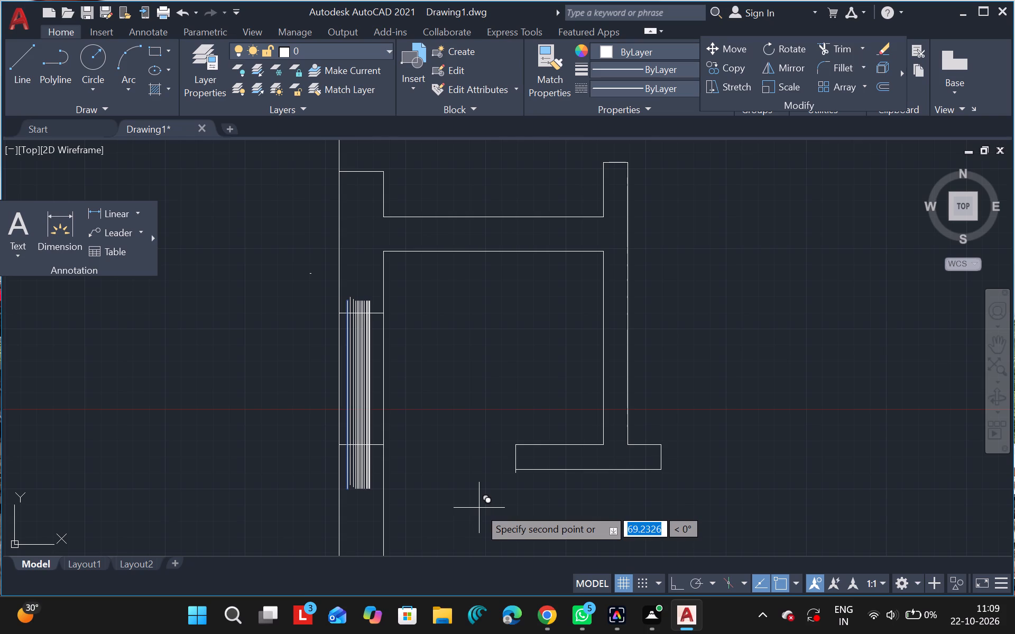
left_click(480, 508)
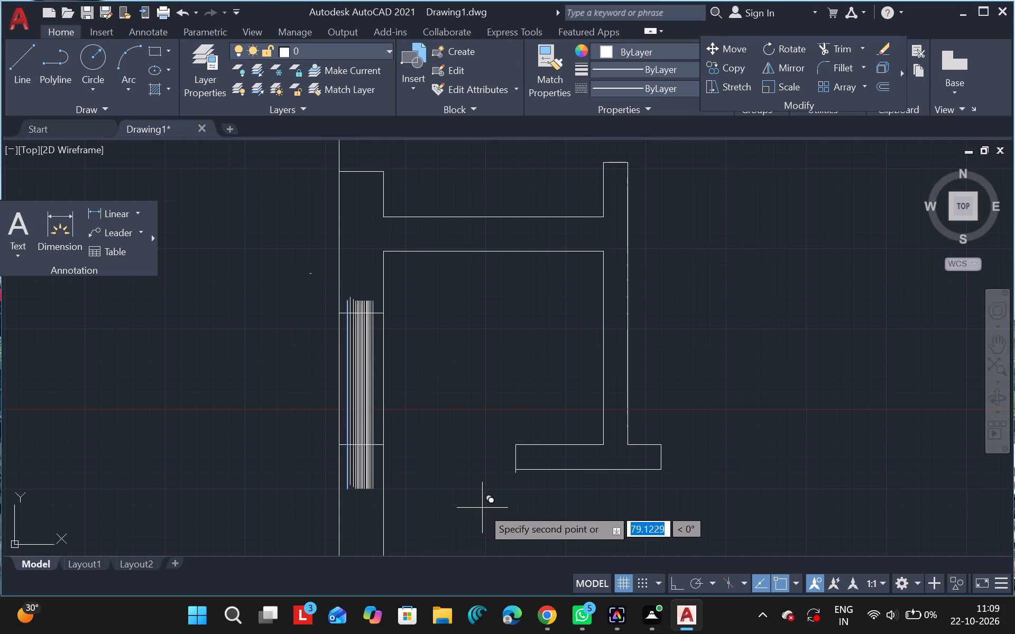
left_click(482, 508)
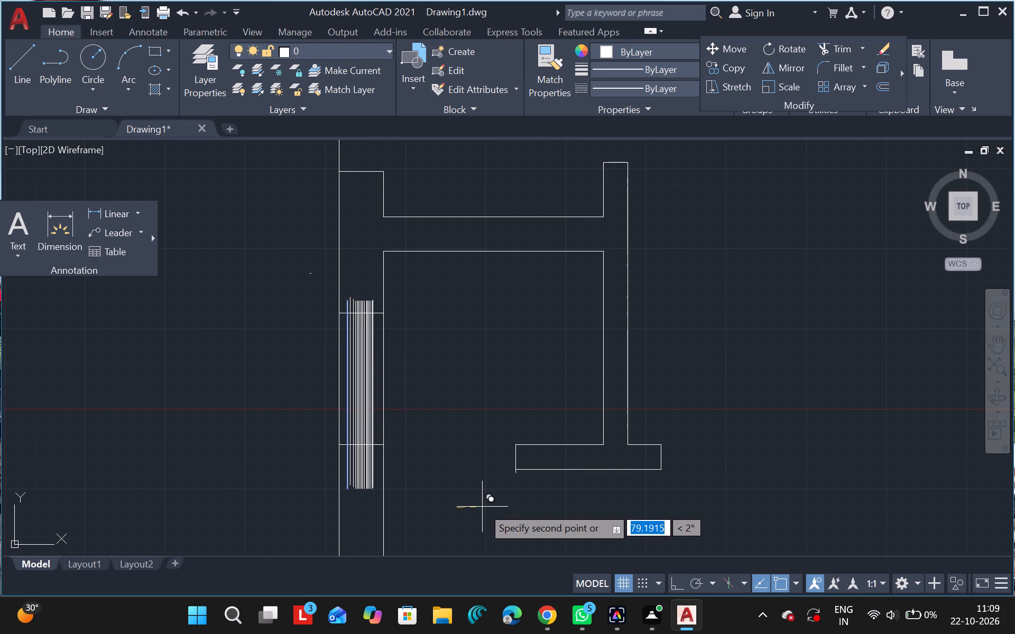
left_click(482, 507)
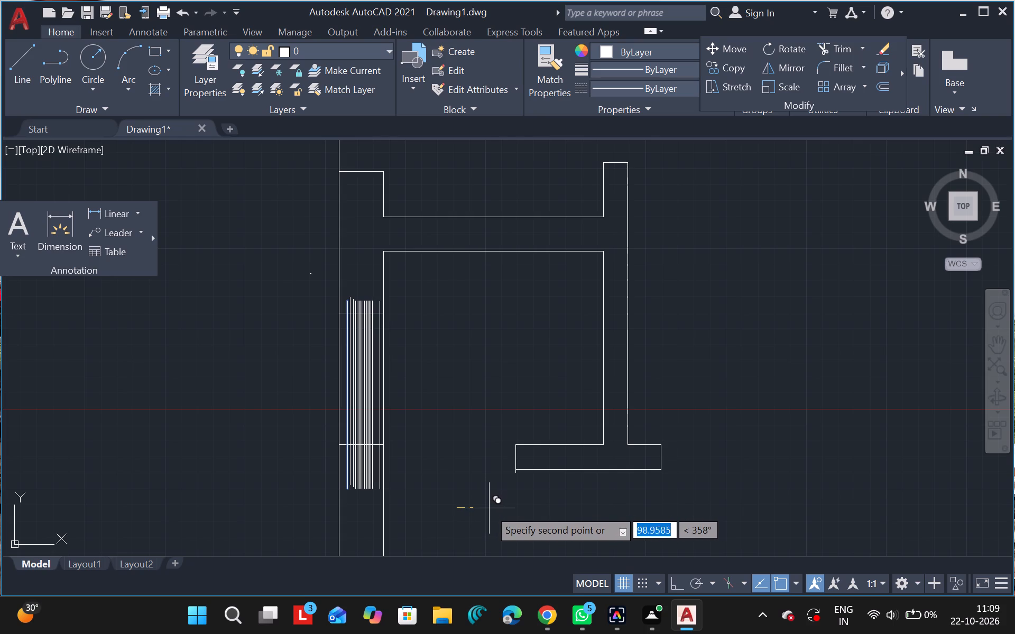
Place more copies of the vertical line just short of the wall's inner line, about 88 to 94 units east of the original.
left_click(485, 509)
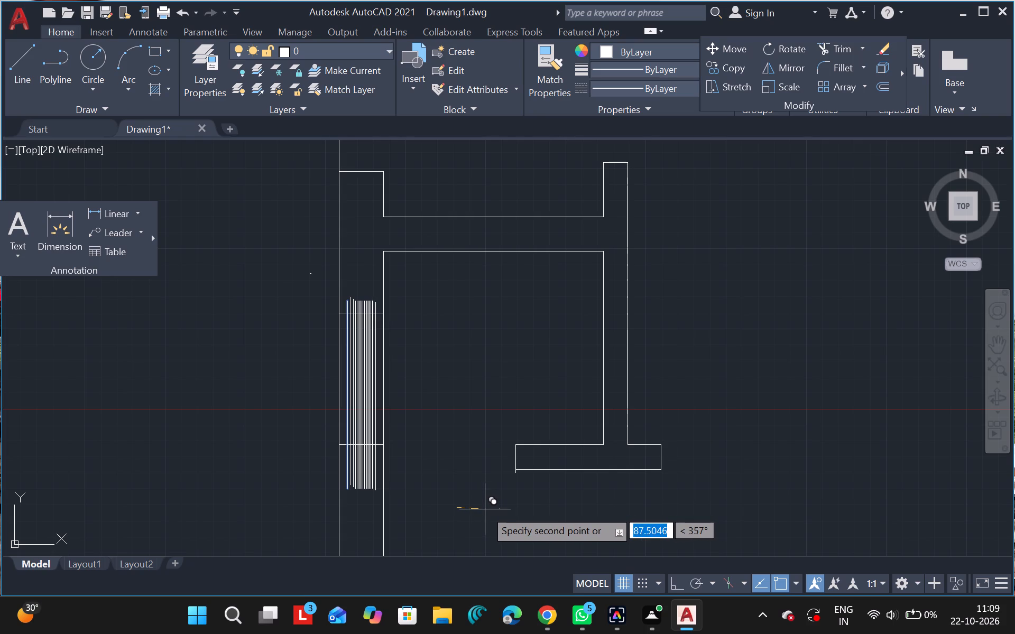
left_click(485, 509)
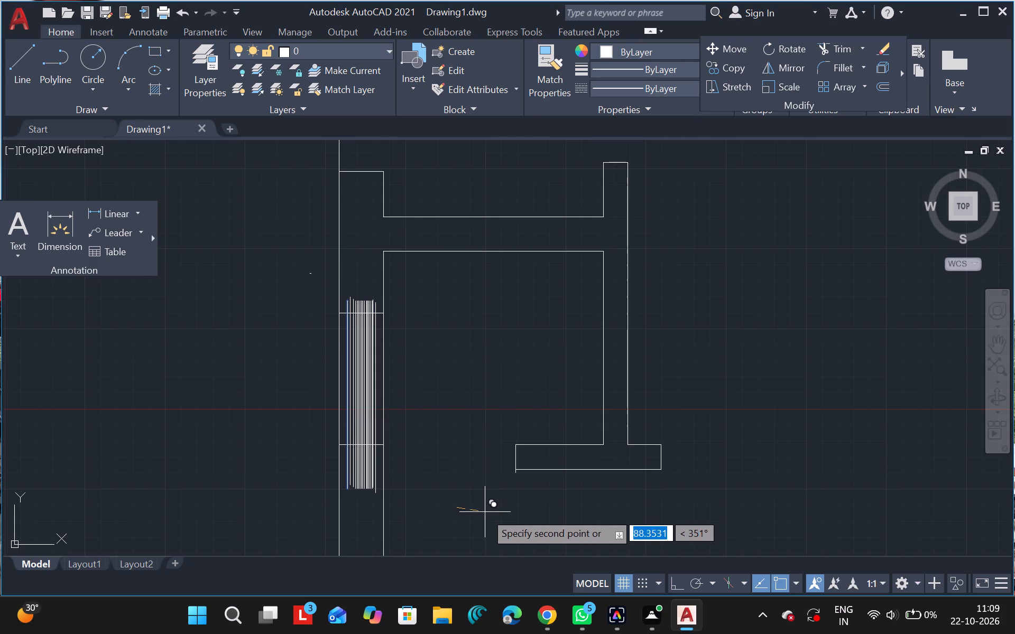
left_click(487, 511)
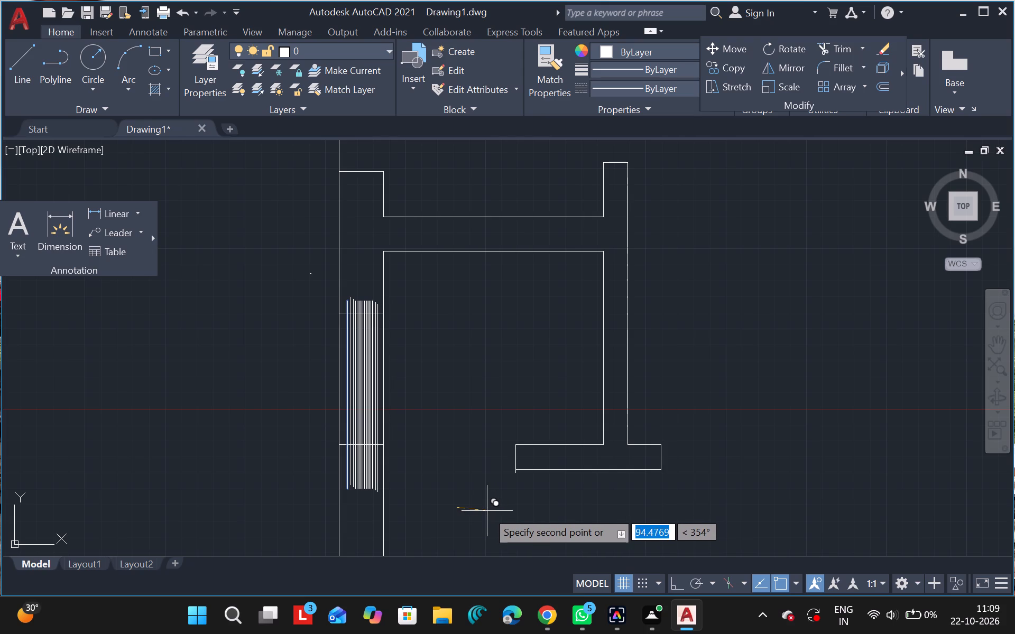
left_click(487, 511)
left_click(485, 511)
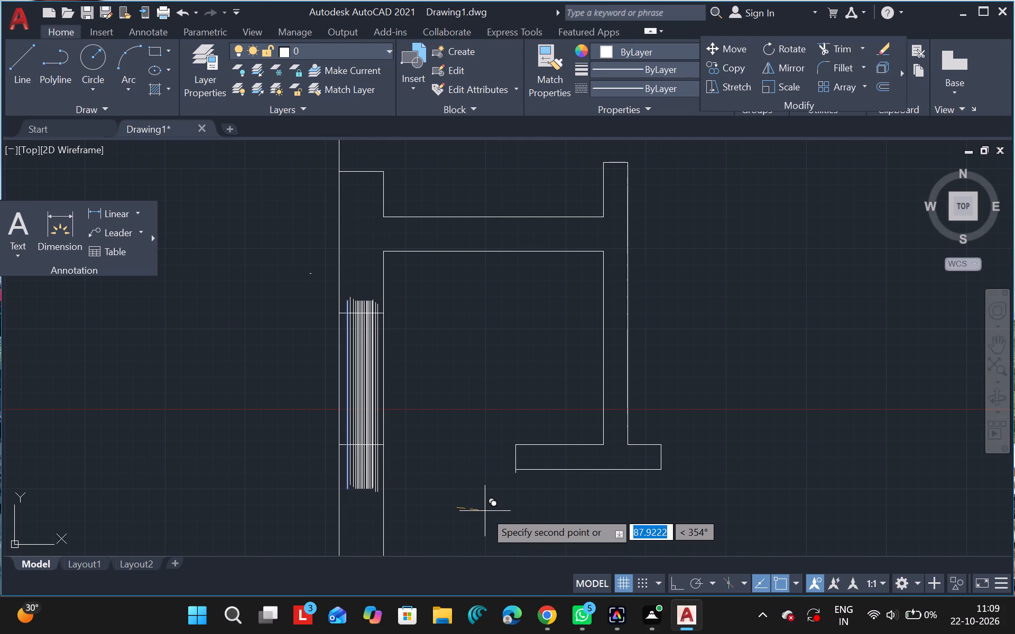
left_click(486, 511)
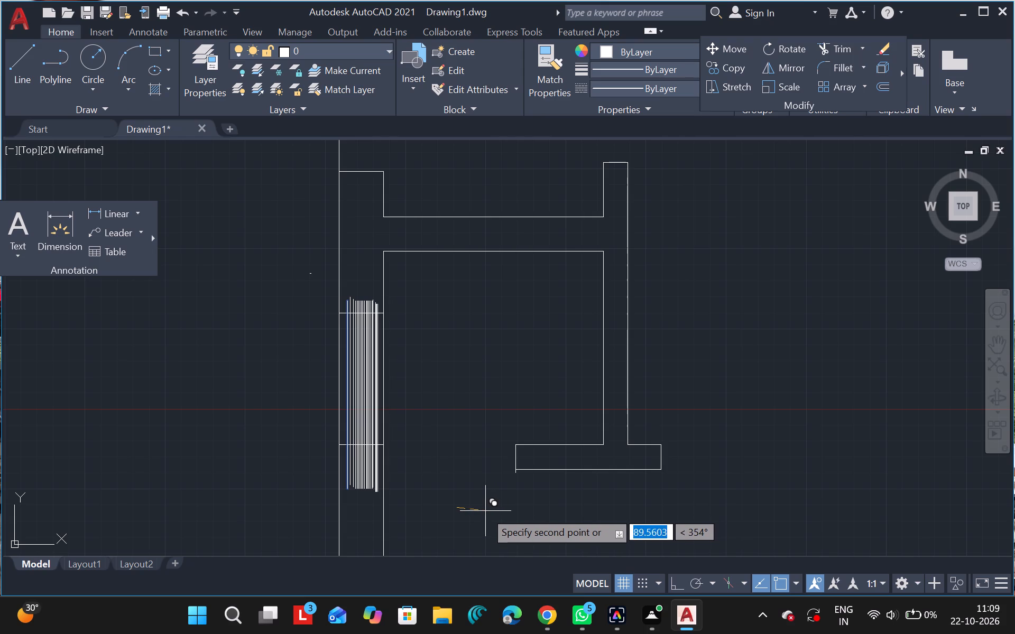
Place further copies tightly around the original vertical line on both sides, within about 12 units of it.
left_click_drag(484, 511, 460, 510)
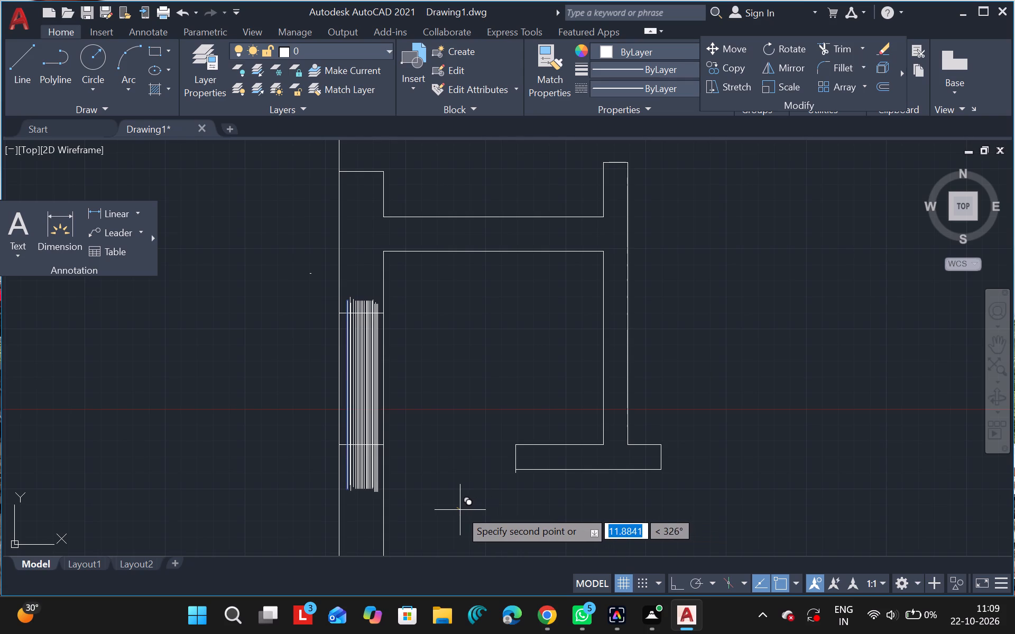
left_click_drag(460, 510, 461, 510)
left_click(461, 510)
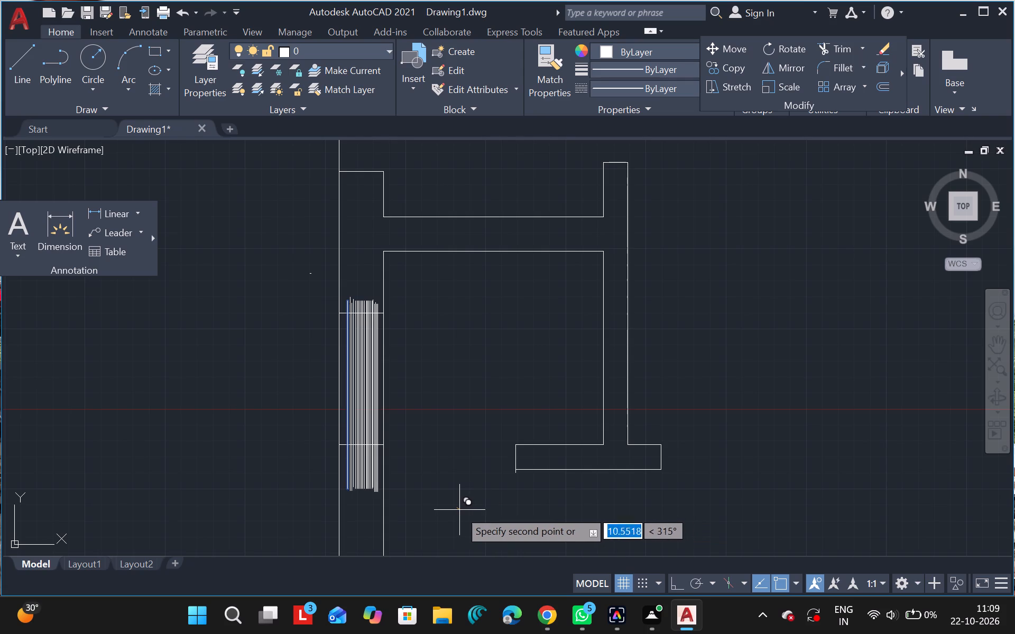
left_click(458, 509)
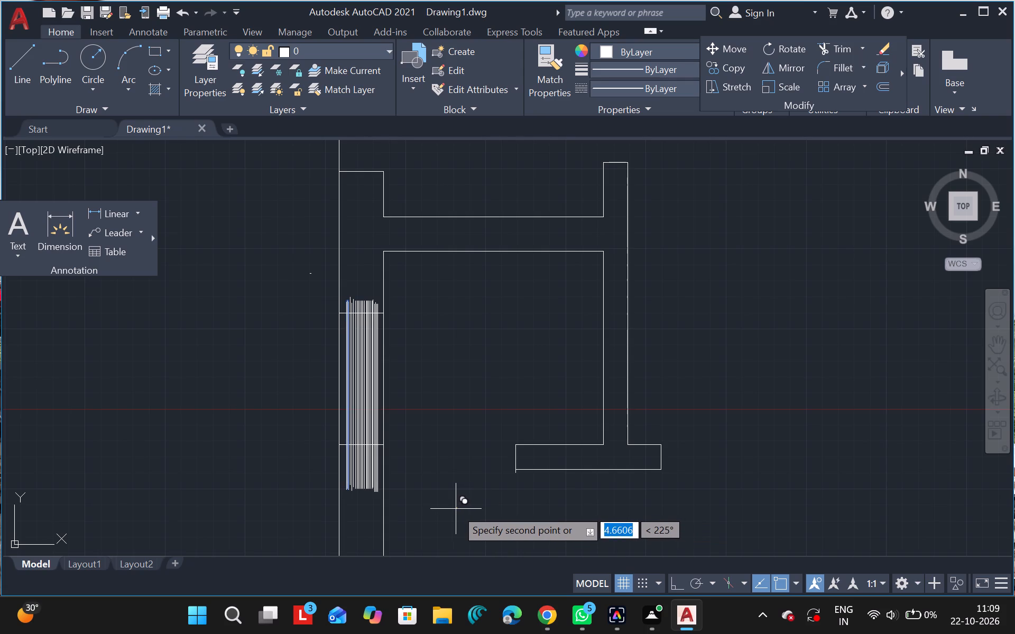
left_click(455, 509)
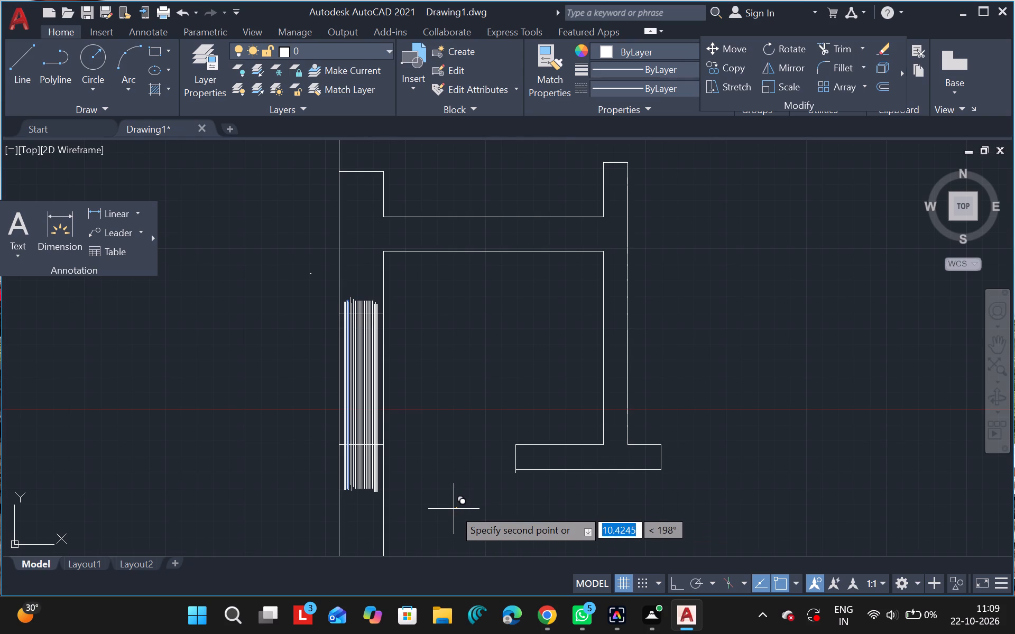
left_click(454, 509)
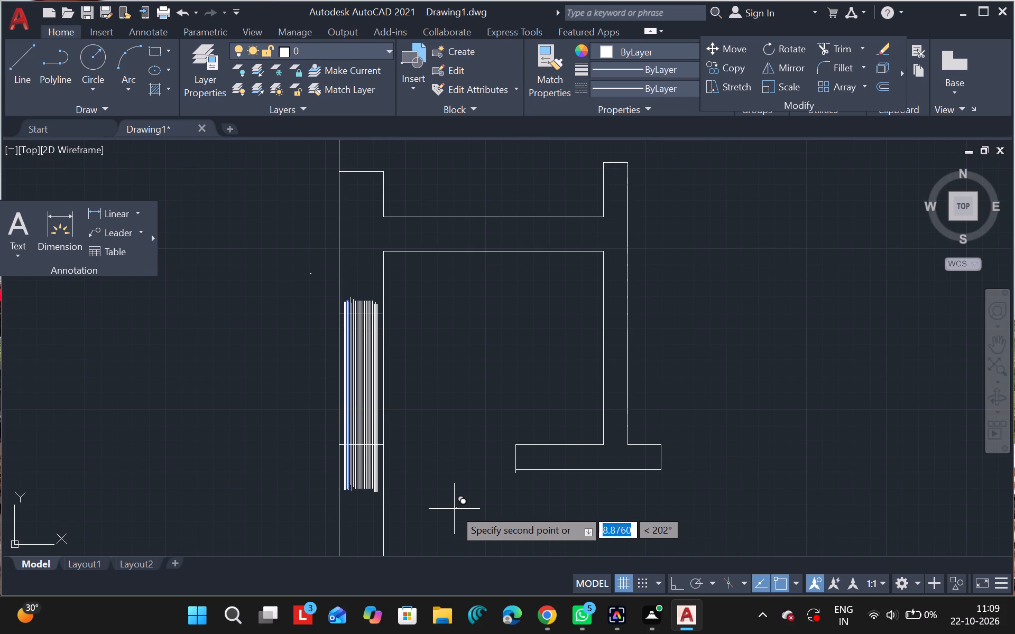
Fill the eastern part of the window opening with additional line copies, about 41 to 96 units from the original.
left_click_drag(454, 509, 479, 511)
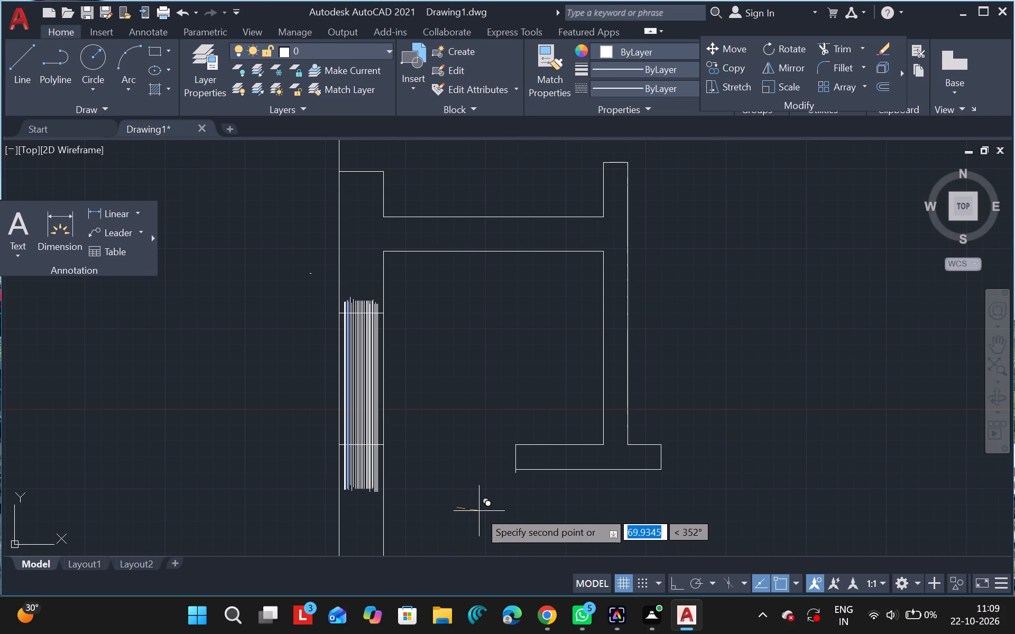
left_click_drag(479, 511, 487, 509)
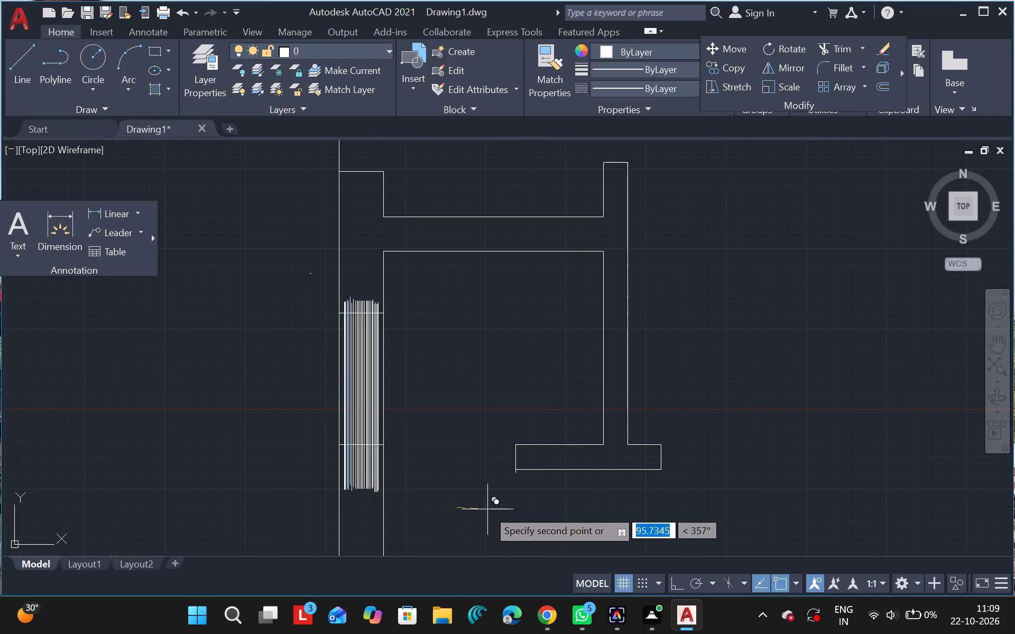
left_click_drag(487, 509, 488, 509)
left_click_drag(488, 509, 477, 511)
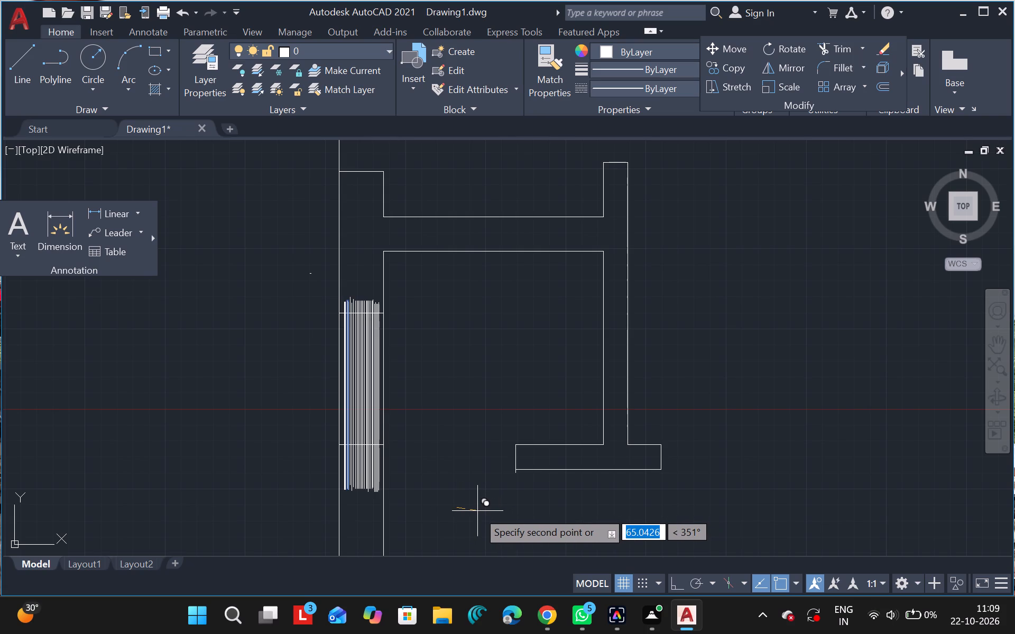
left_click_drag(477, 511, 470, 507)
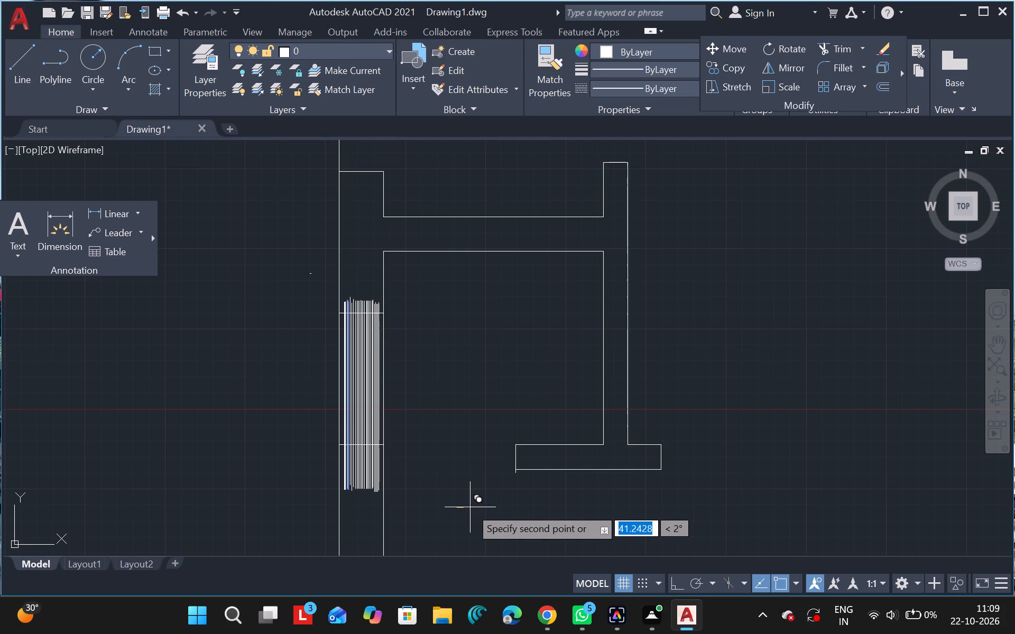
left_click_drag(470, 507, 473, 507)
left_click(473, 507)
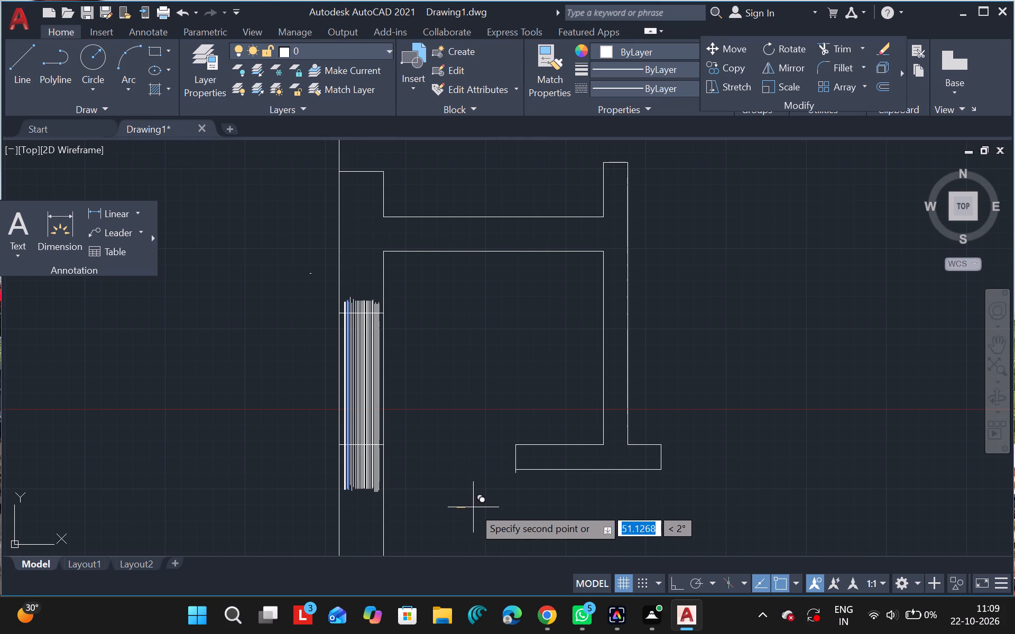
Place more copies of the vertical line close to the wall's outer line, about 15 to 22 units from the original.
left_click_drag(475, 508, 456, 503)
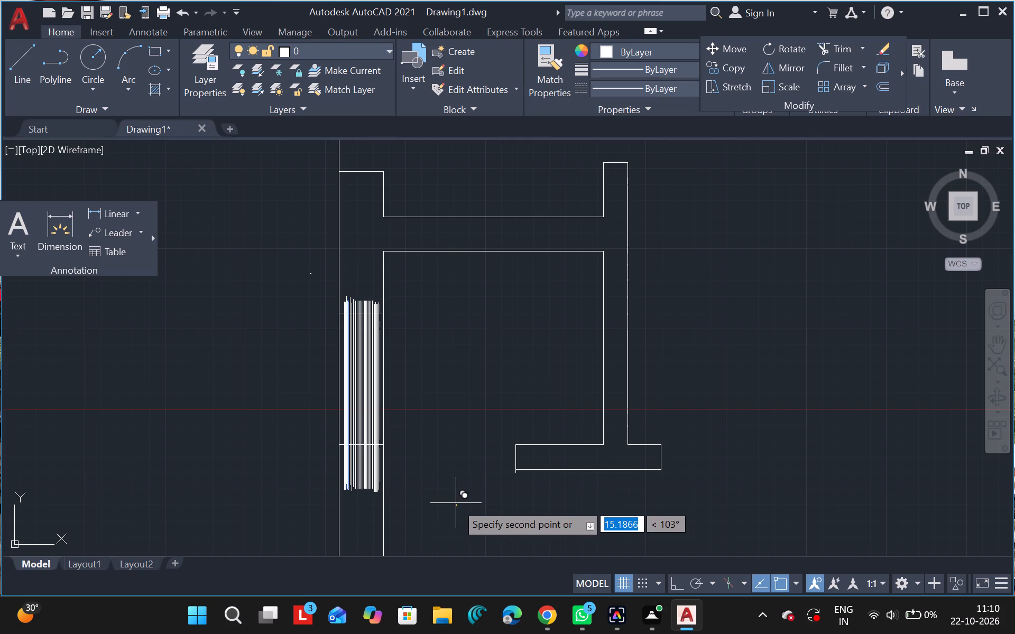
left_click_drag(456, 503, 451, 503)
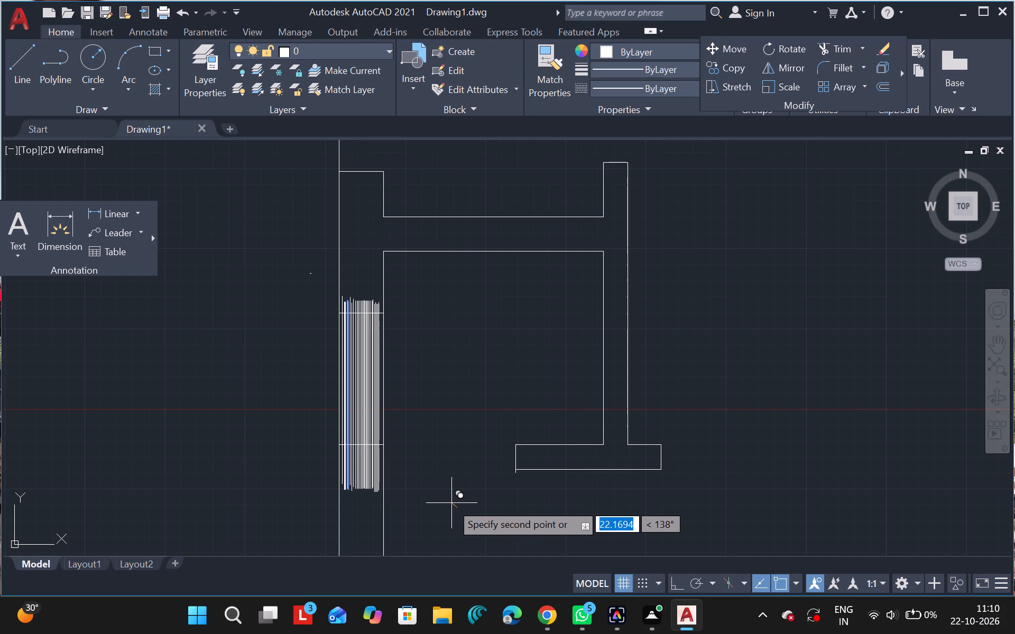
left_click_drag(451, 503, 450, 503)
left_click(450, 503)
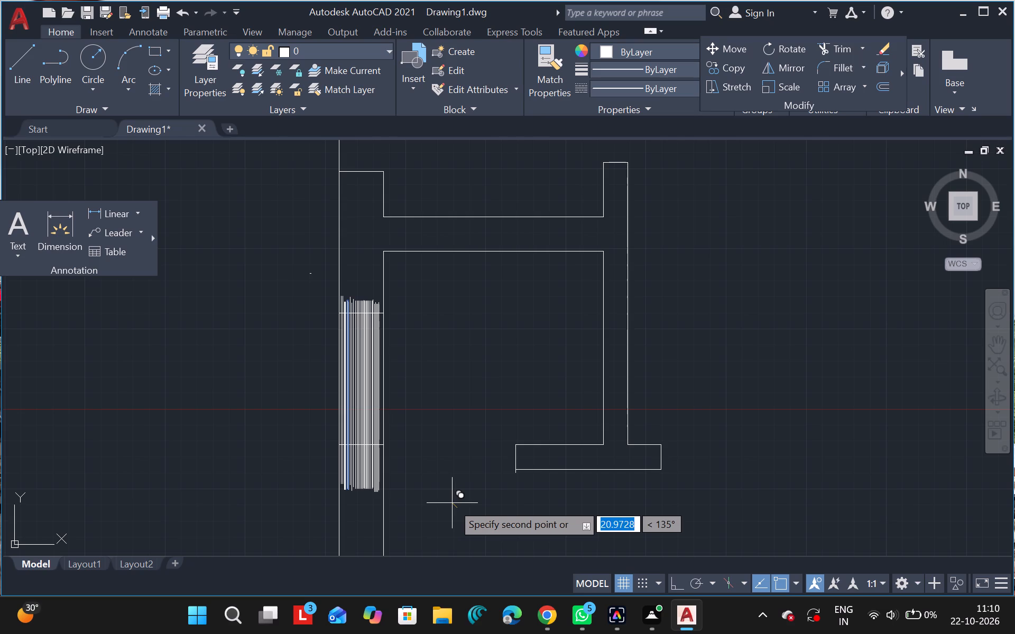
left_click(452, 503)
Place the last line copies against the wall's inner line, about 105 to 110 units east of the original, and finish copying.
left_click_drag(450, 503, 484, 502)
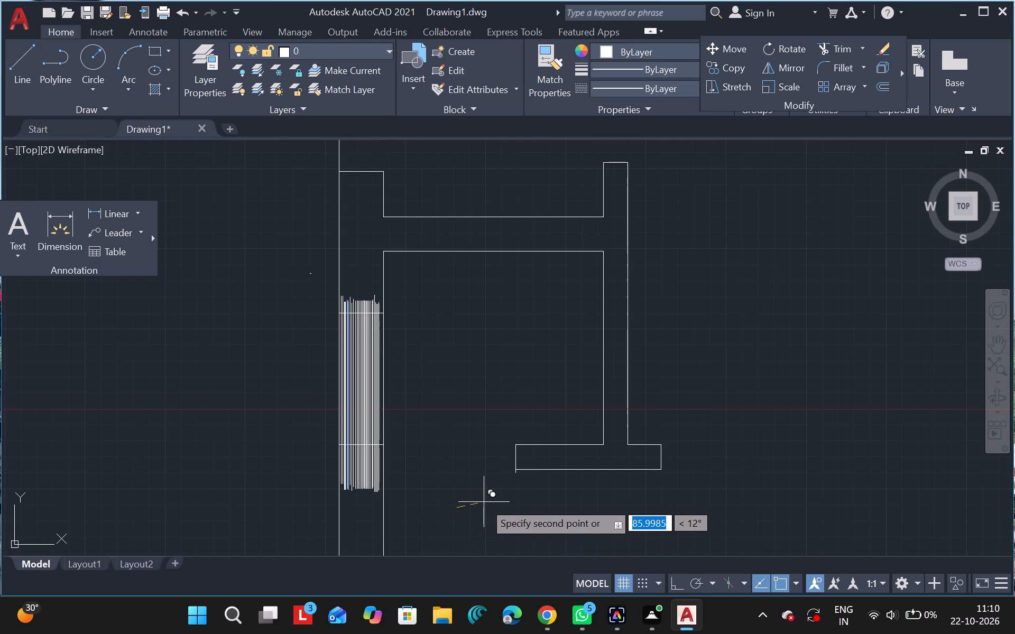
left_click_drag(484, 502, 490, 502)
left_click(490, 502)
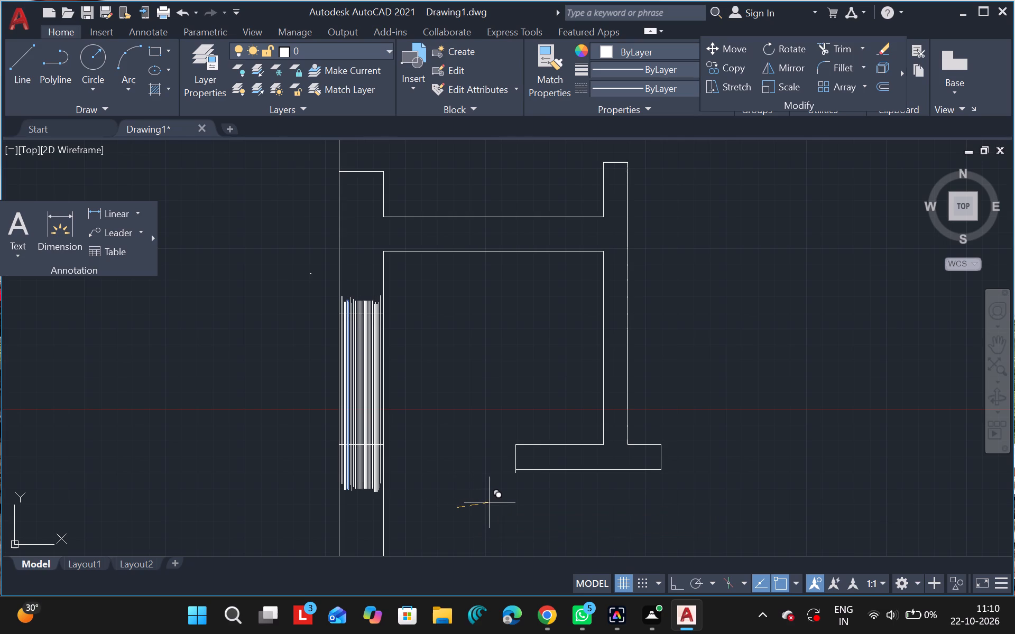
left_click(492, 504)
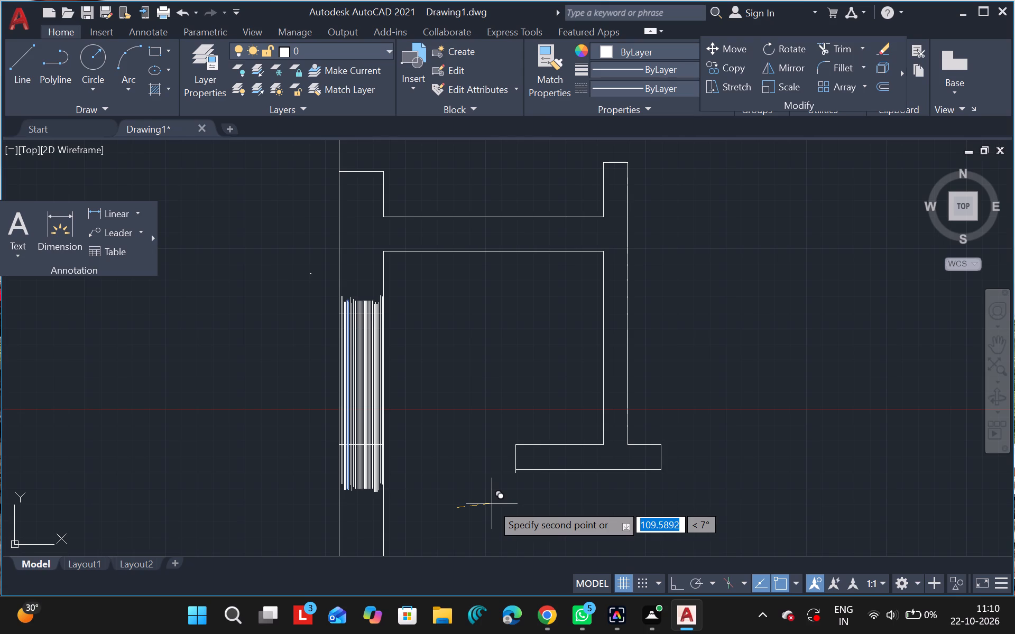
left_click(490, 504)
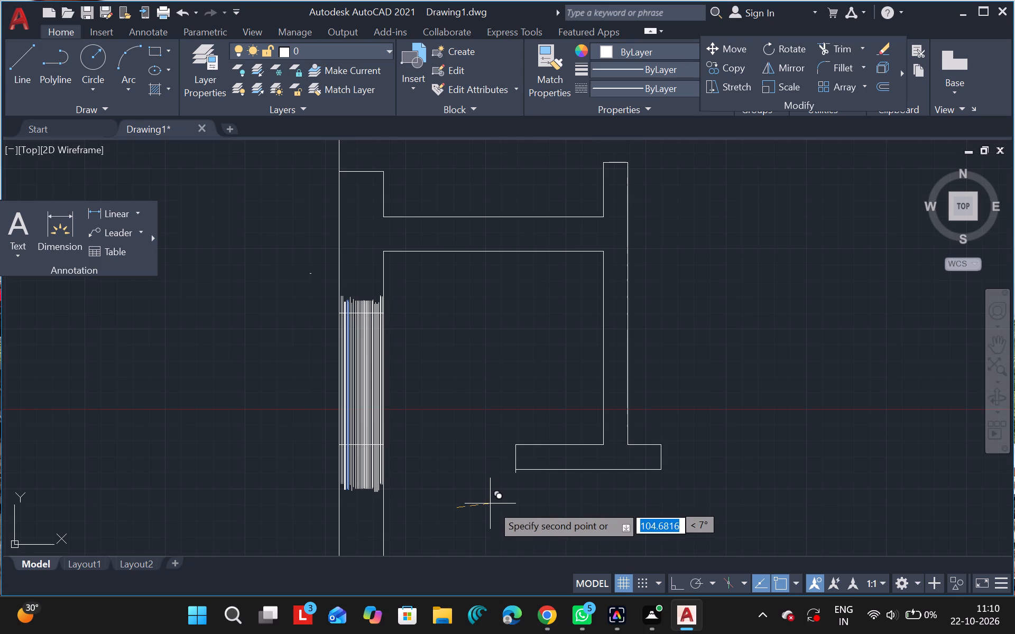
key("Escape")
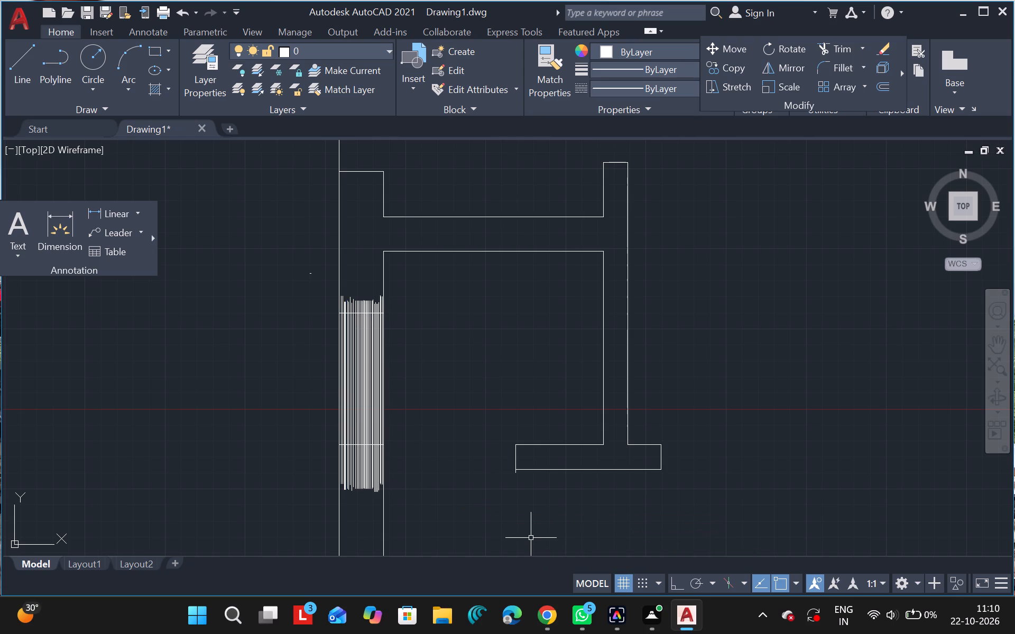
Trim the westernmost copied lines where they project below the window opening's lower edge.
type("tr")
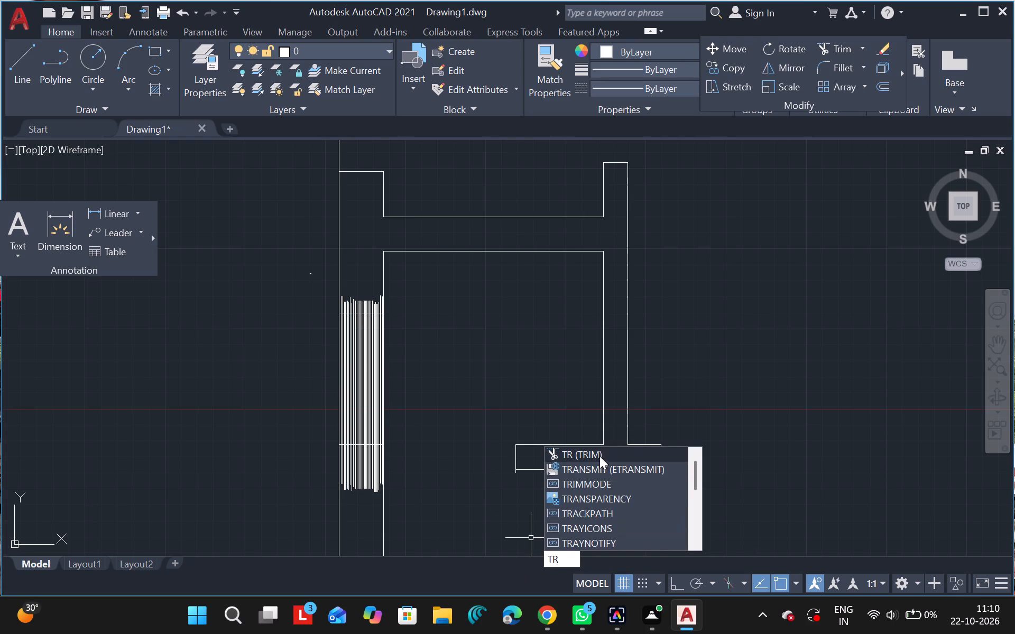
left_click(599, 458)
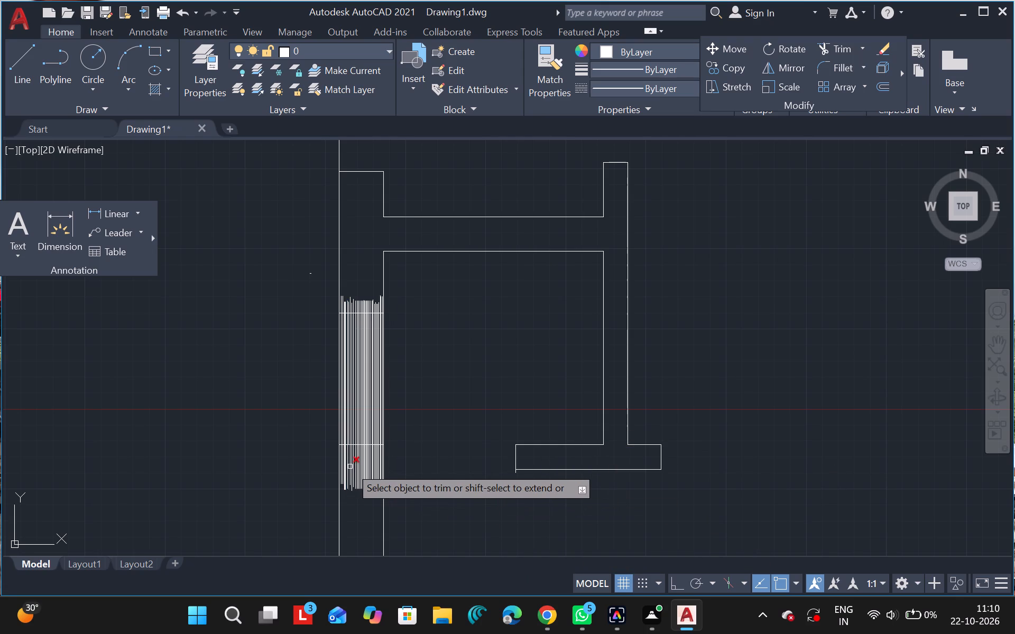
double_click(344, 468)
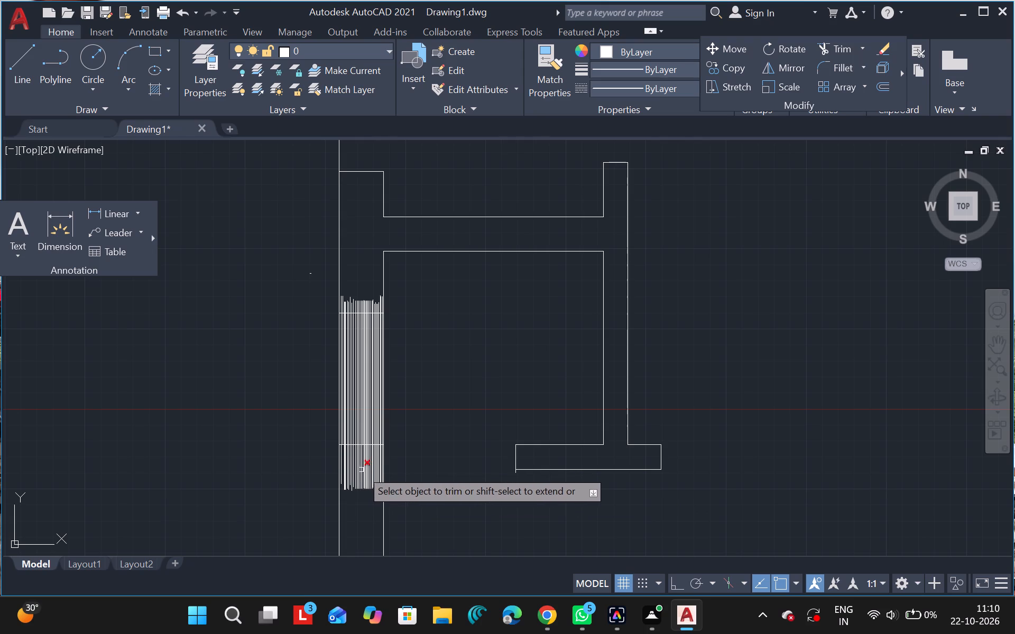
left_click(341, 465)
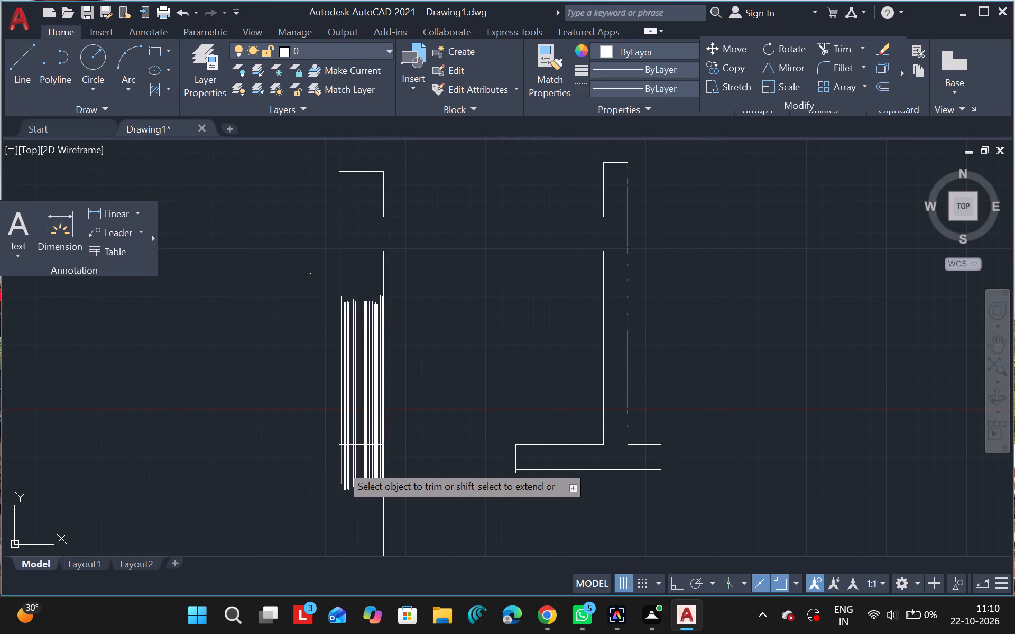
left_click_drag(342, 465, 361, 467)
left_click(361, 467)
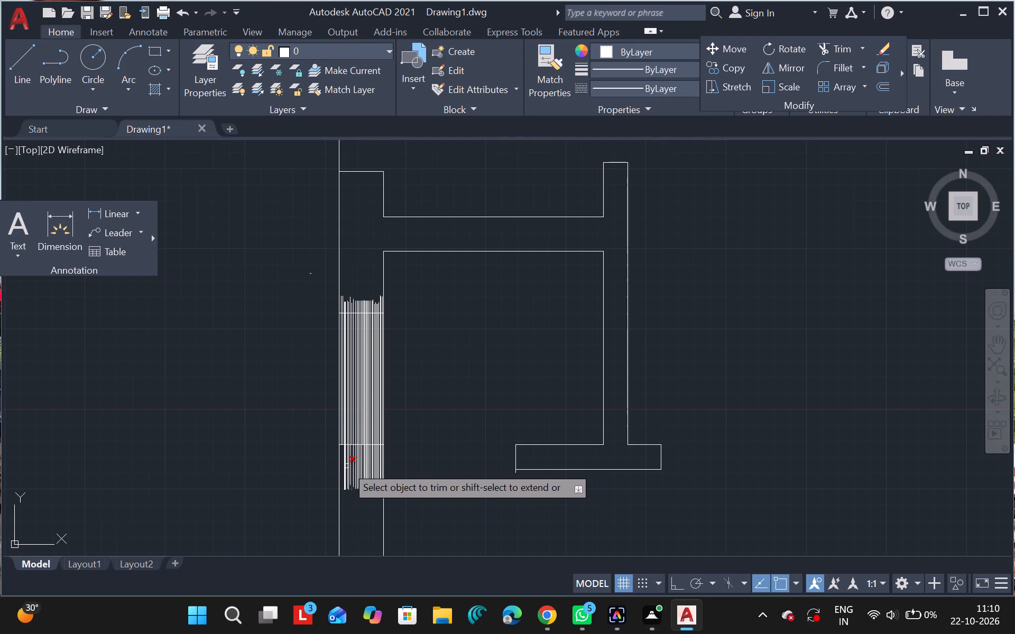
left_click(345, 466)
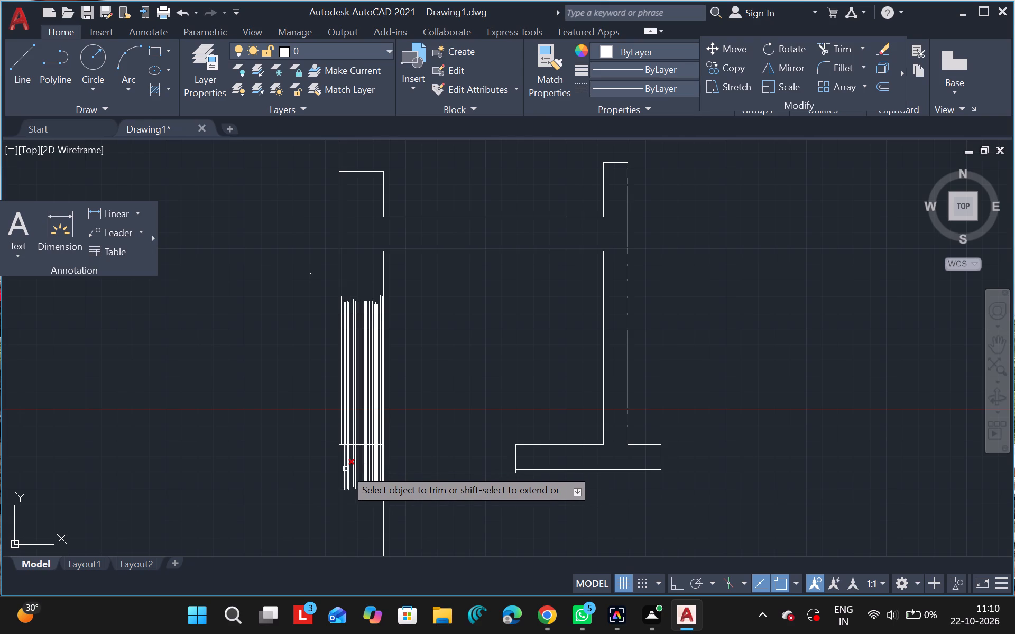
left_click_drag(345, 469, 345, 462)
left_click_drag(345, 462, 366, 464)
left_click(366, 464)
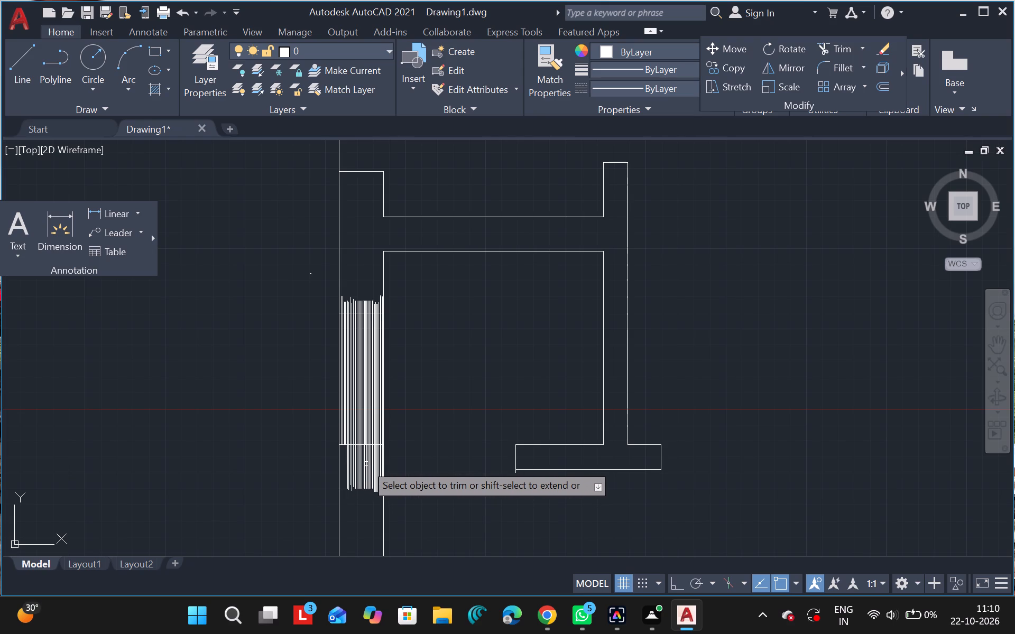
Trim the remaining line ends below the opening's lower edge, including the last stub beside the wall's inner line.
left_click(349, 462)
double_click(349, 462)
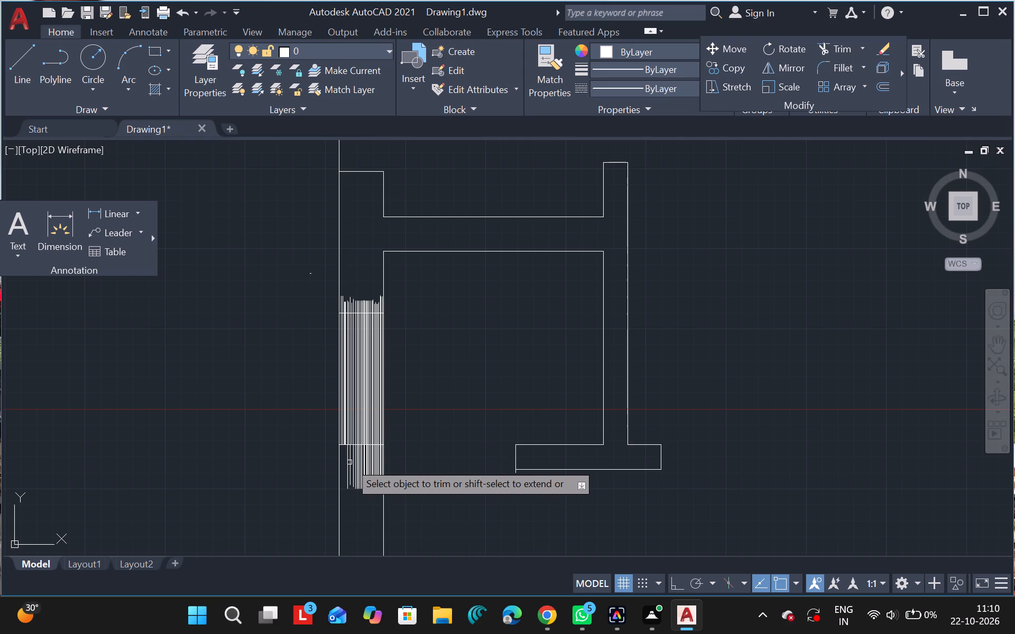
triple_click(349, 462)
triple_click(349, 462)
left_click(349, 462)
left_click_drag(349, 462, 371, 468)
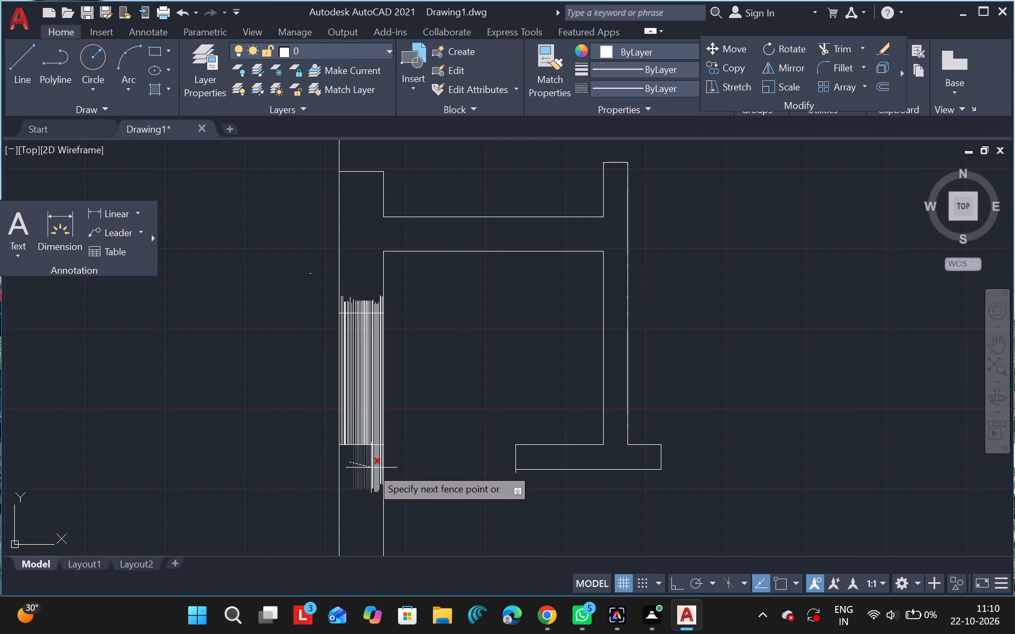
left_click_drag(371, 468, 379, 469)
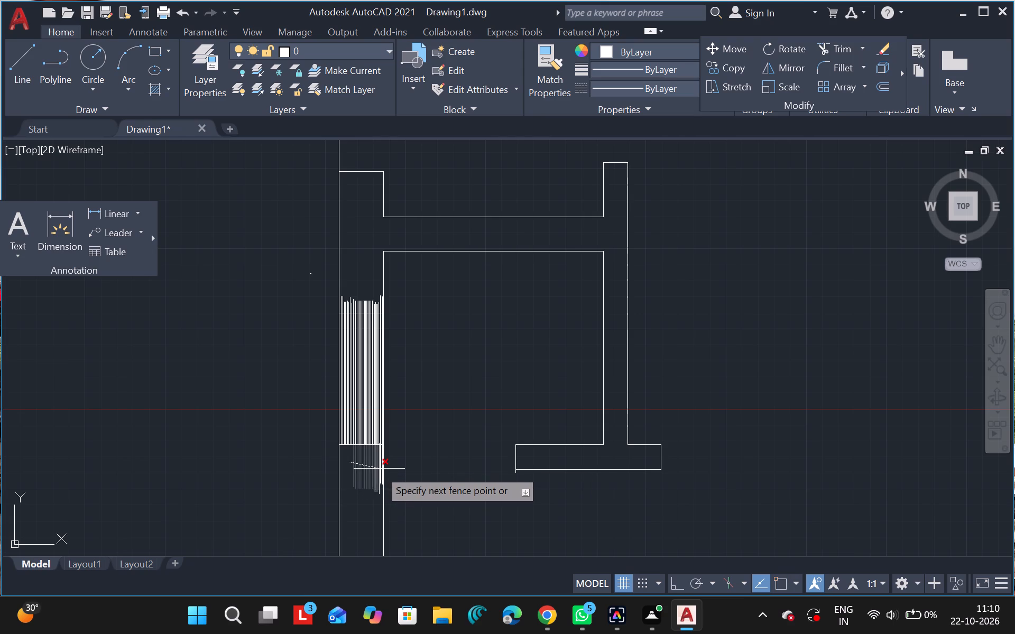
left_click_drag(379, 469, 381, 469)
left_click(381, 469)
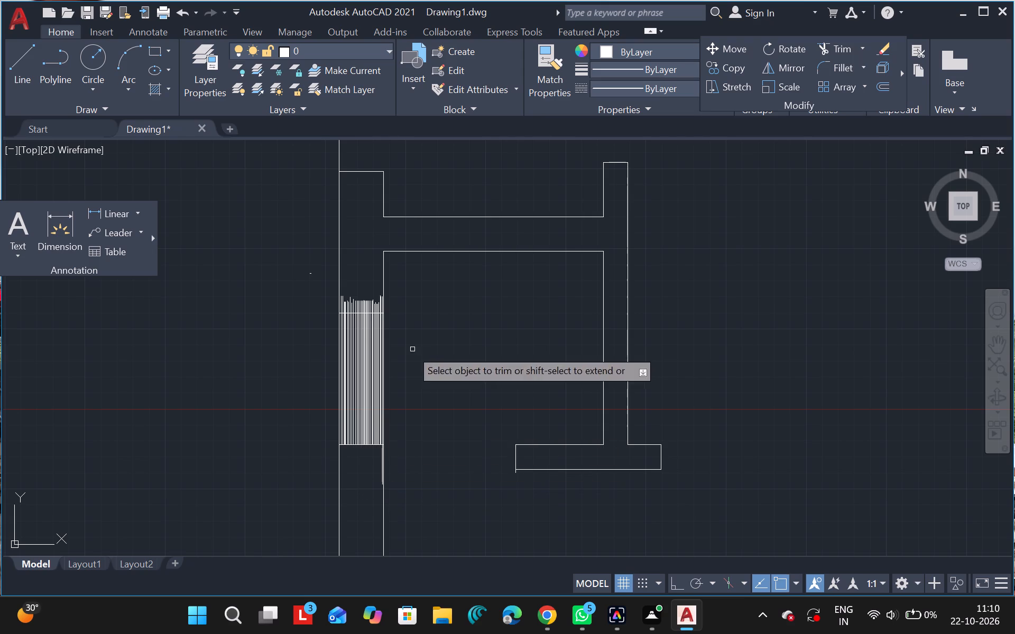
scroll(381, 459, "up", 2, "ctrl")
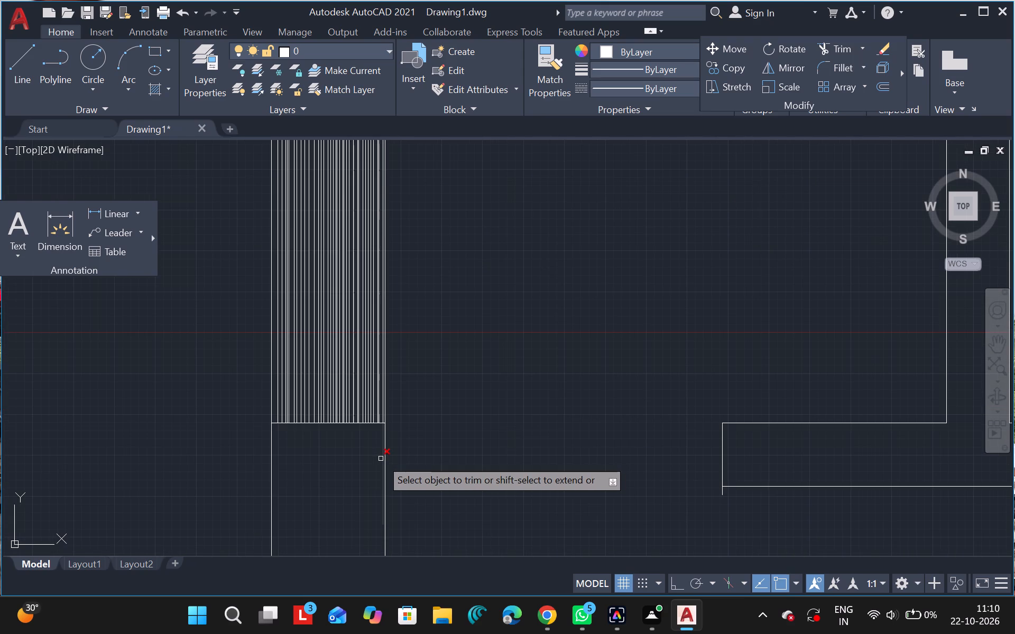
left_click(381, 459)
scroll(349, 178, "down", 3, "ctrl")
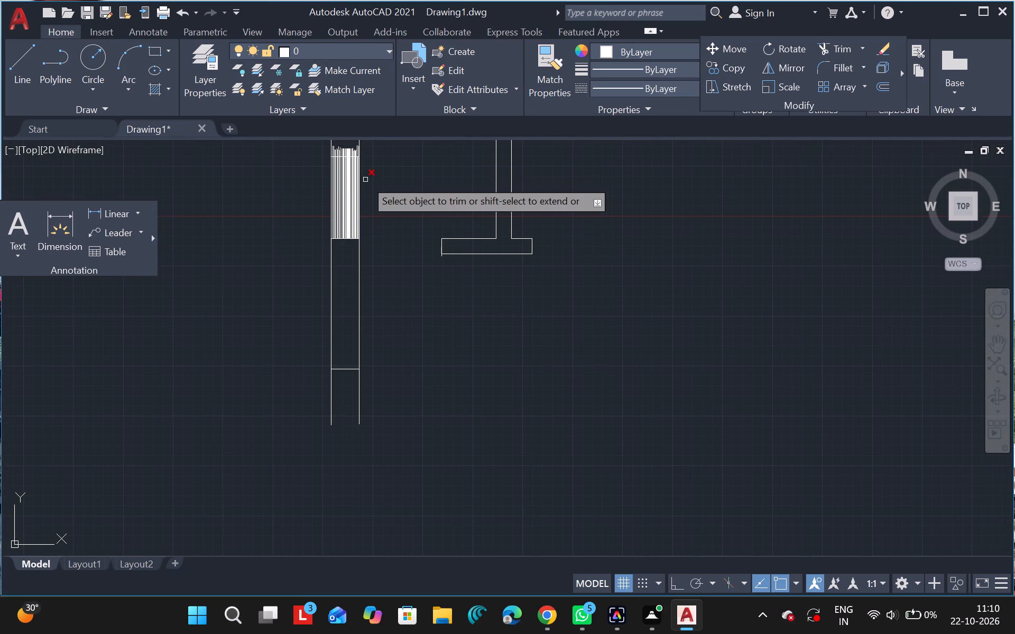
key("Escape")
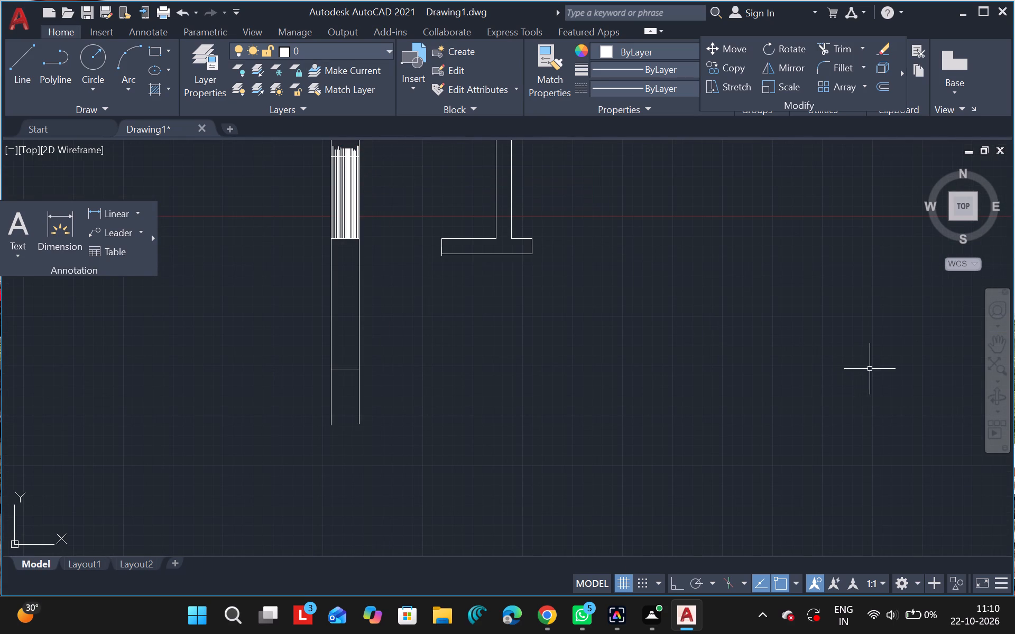
Trim all the copied line ends that project above the window opening's upper edge, across the full wall thickness.
left_click_drag(996, 350, 835, 275)
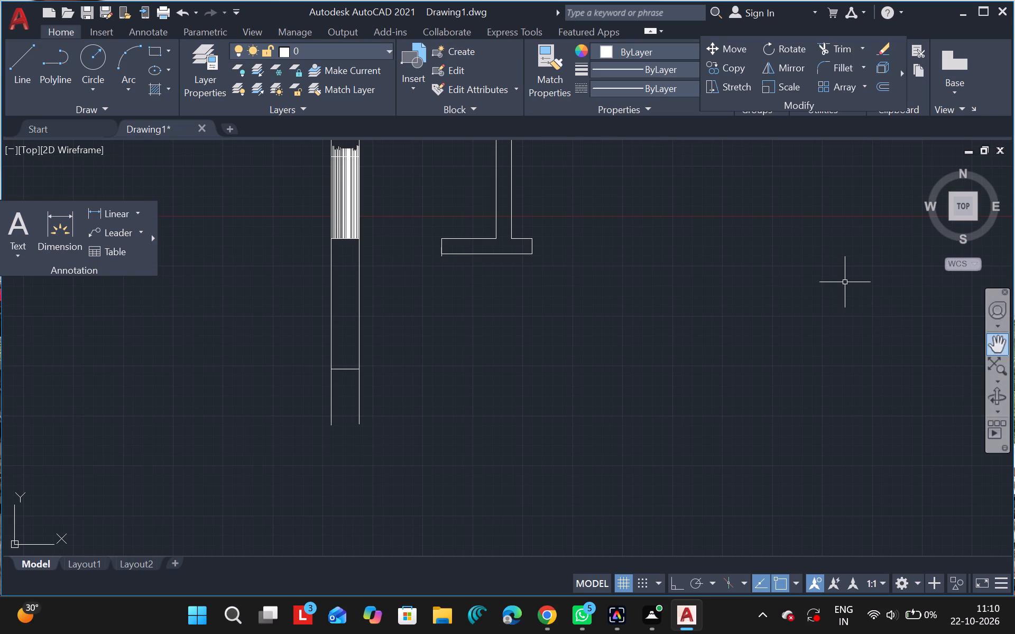
left_click(1003, 341)
left_click_drag(978, 342, 943, 345)
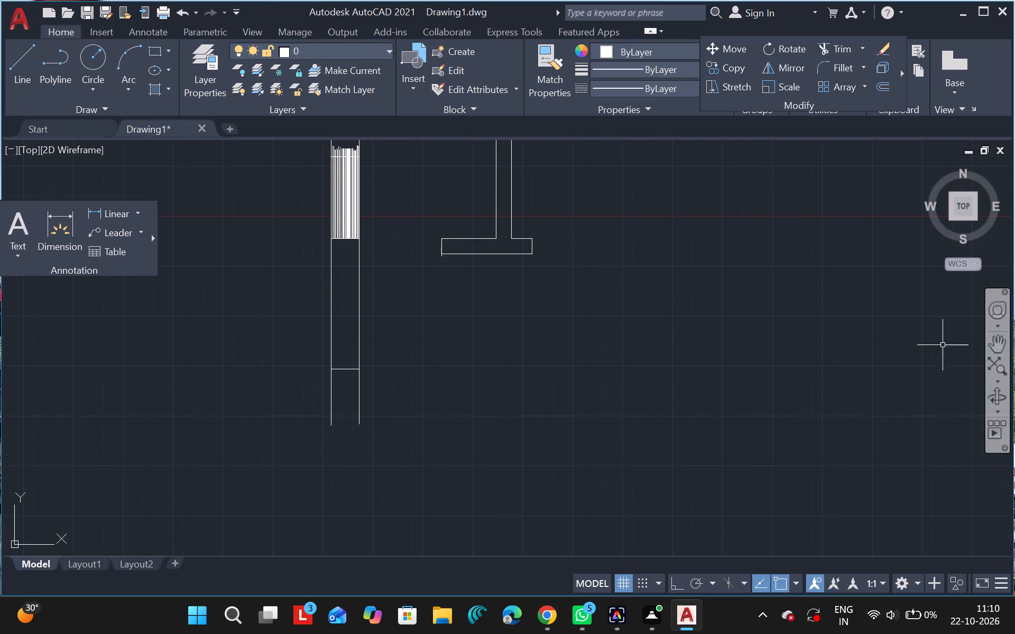
left_click(1002, 347)
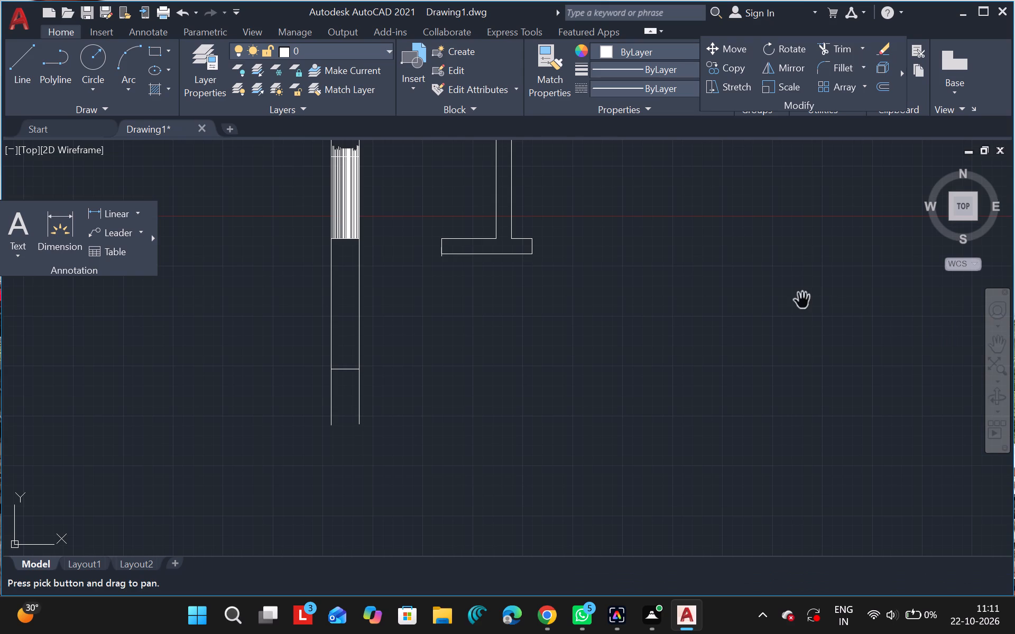
left_click_drag(801, 300, 859, 508)
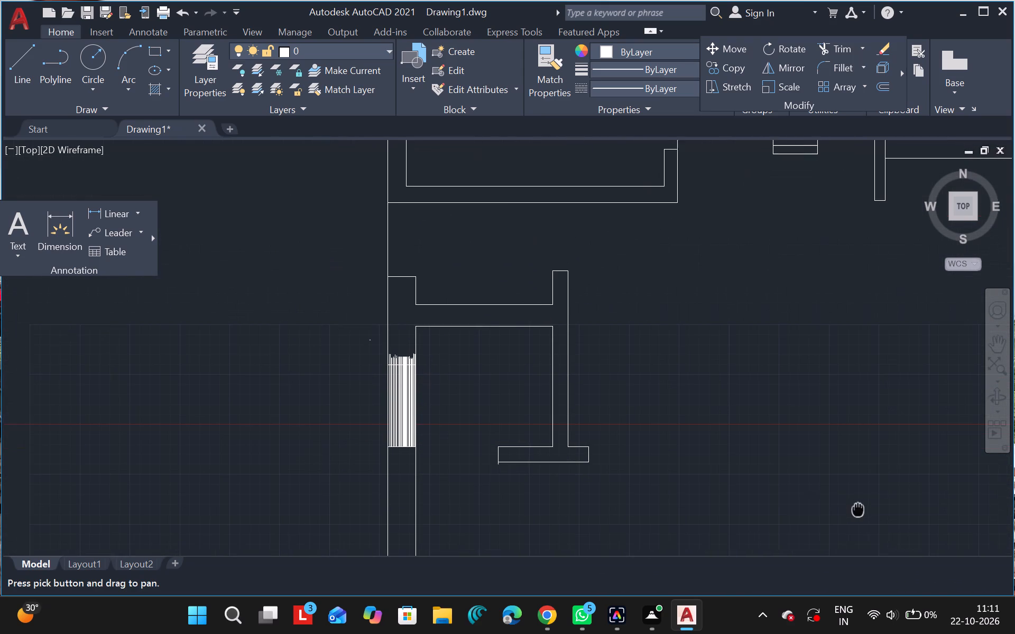
left_click_drag(859, 508, 859, 508)
key("Escape")
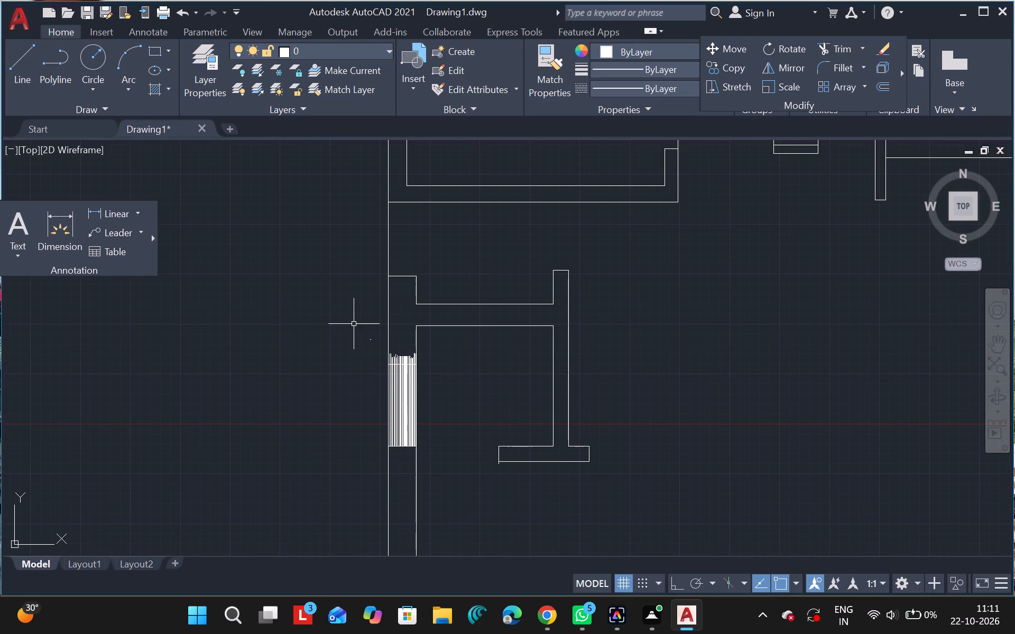
scroll(396, 336, "up", 4, "ctrl")
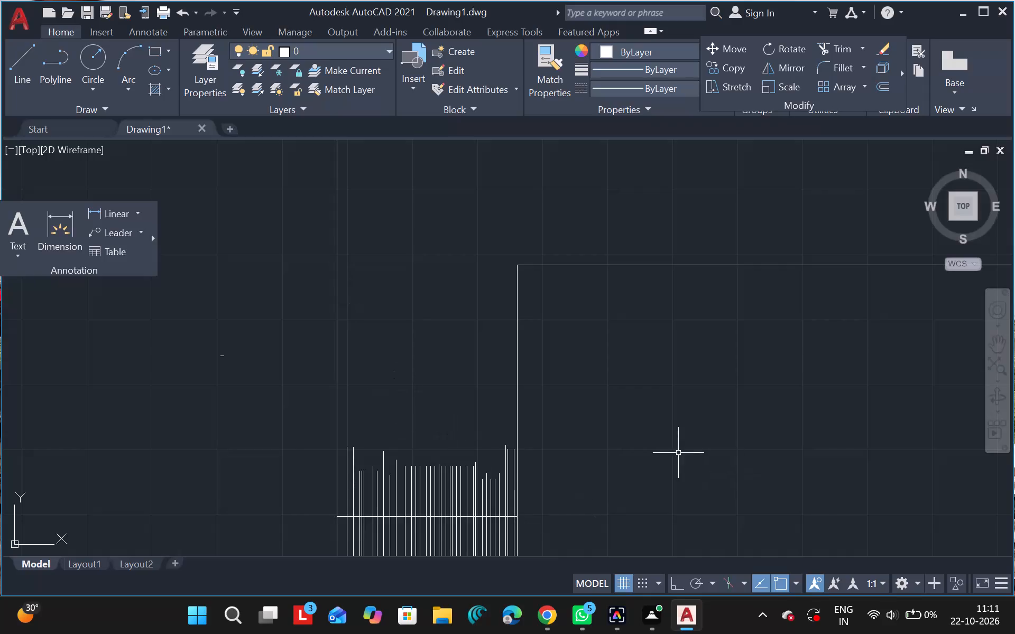
type("tr")
left_click(356, 495)
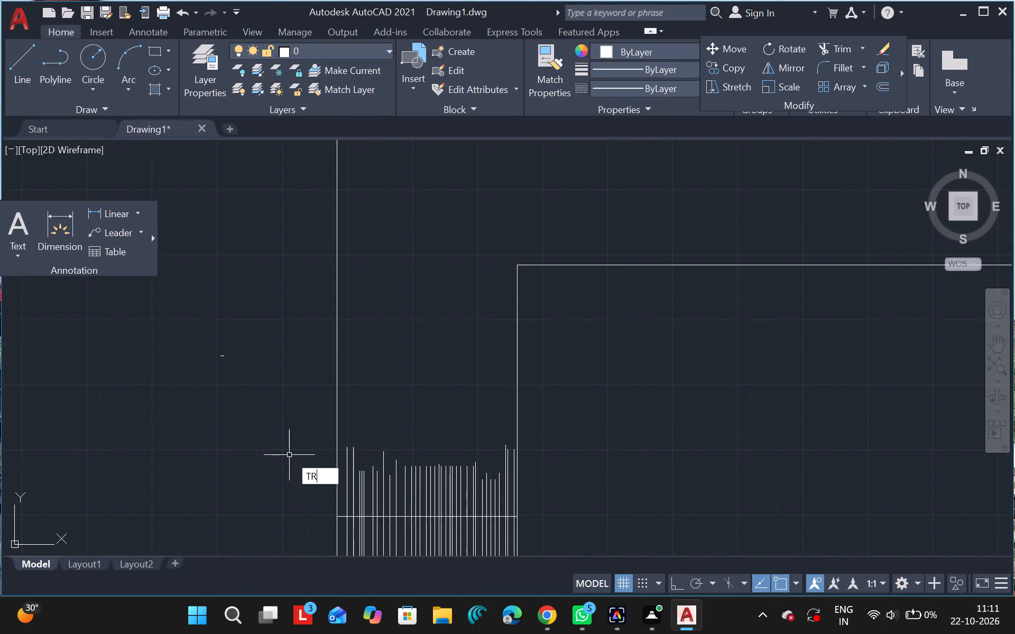
left_click_drag(342, 489, 382, 498)
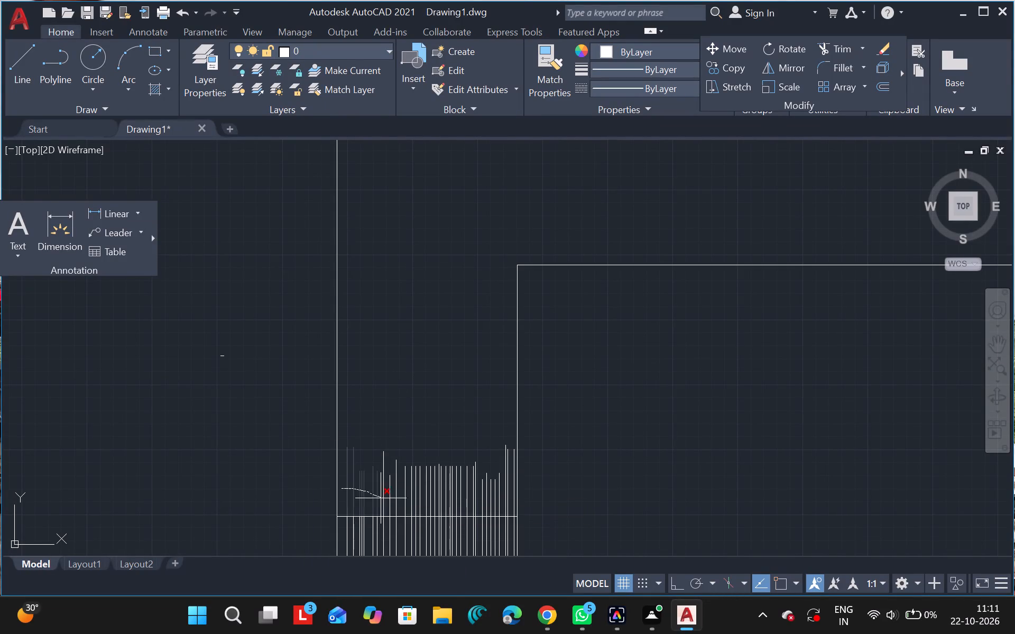
left_click_drag(382, 498, 508, 500)
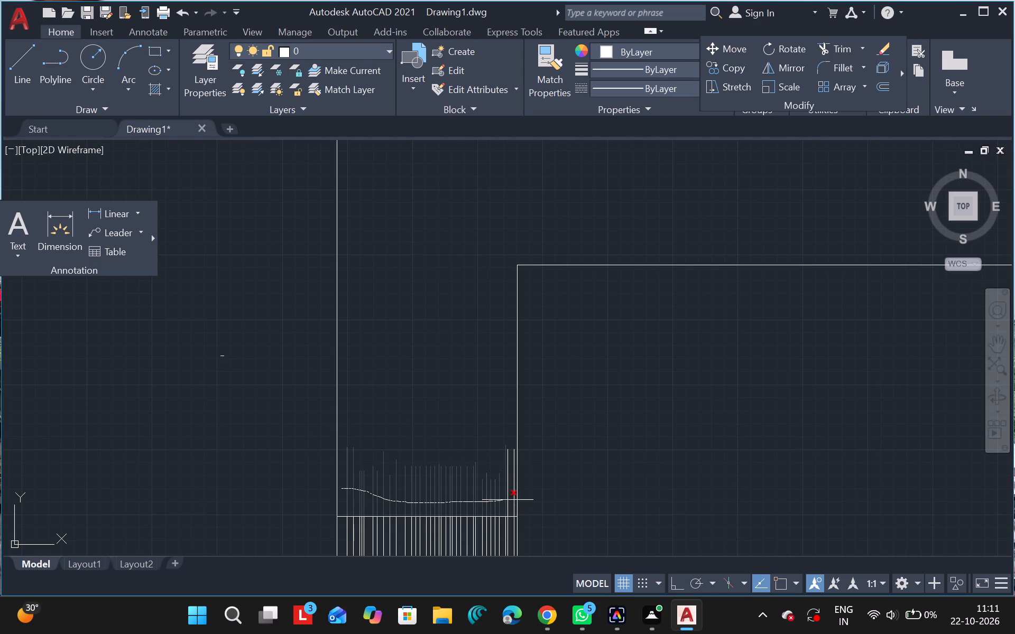
left_click_drag(508, 500, 514, 500)
left_click(514, 500)
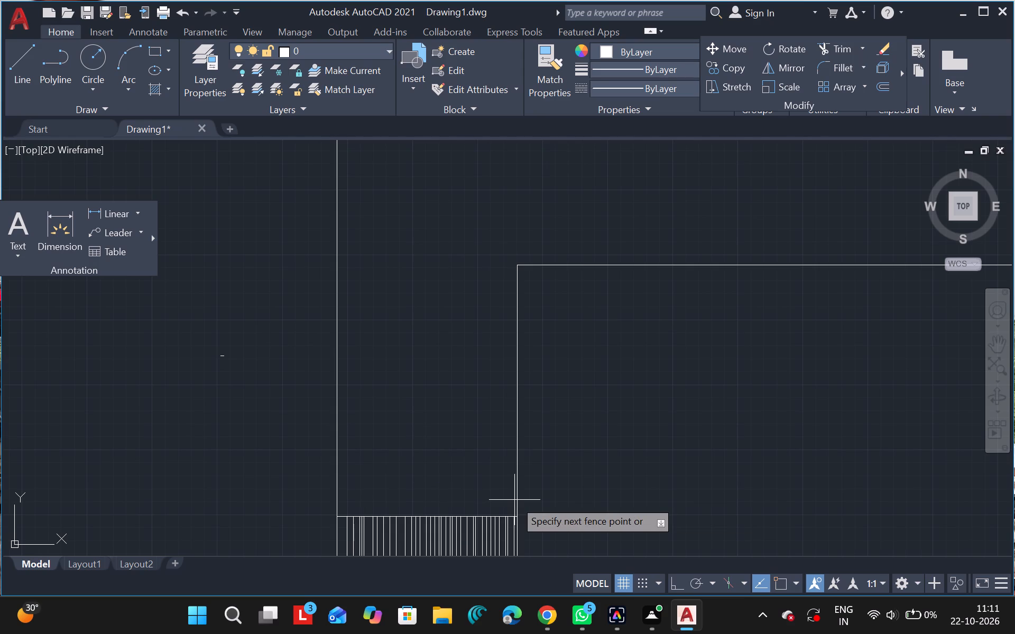
scroll(435, 429, "down", 3, "ctrl")
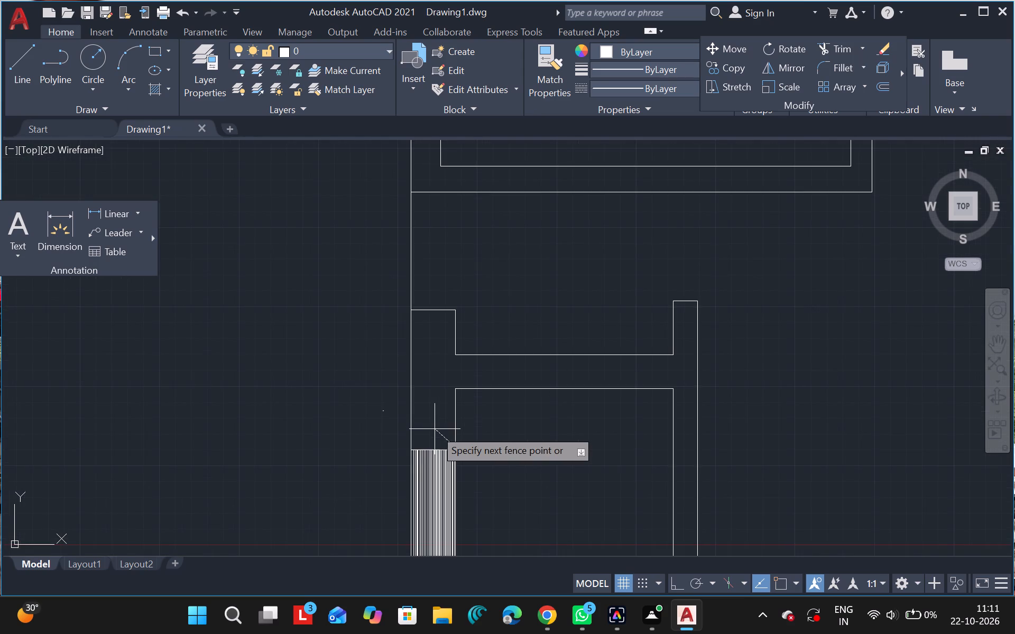
scroll(435, 429, "down", 2, "ctrl")
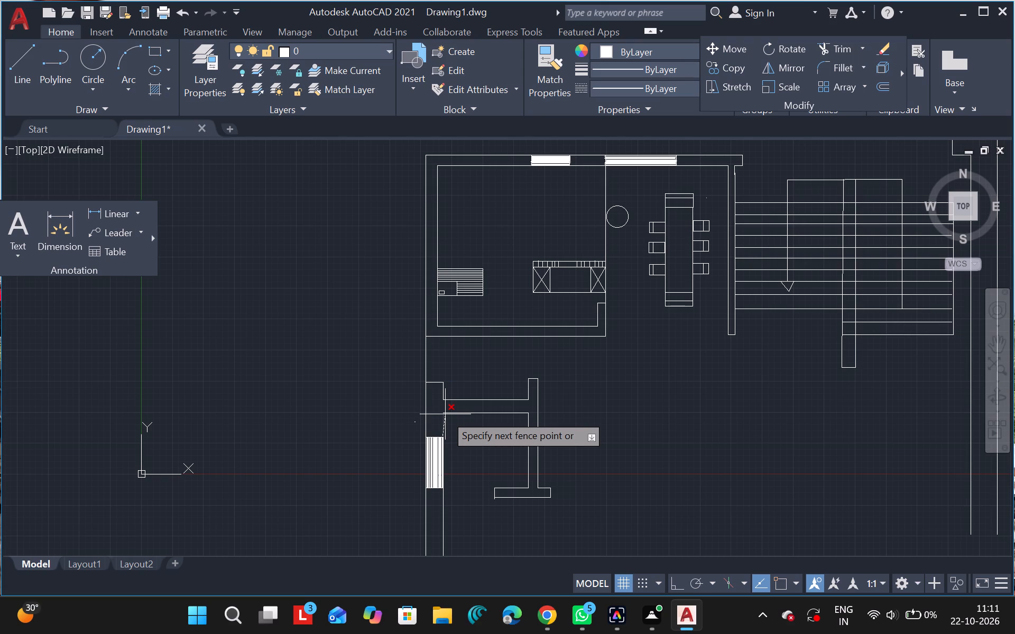
key("Escape")
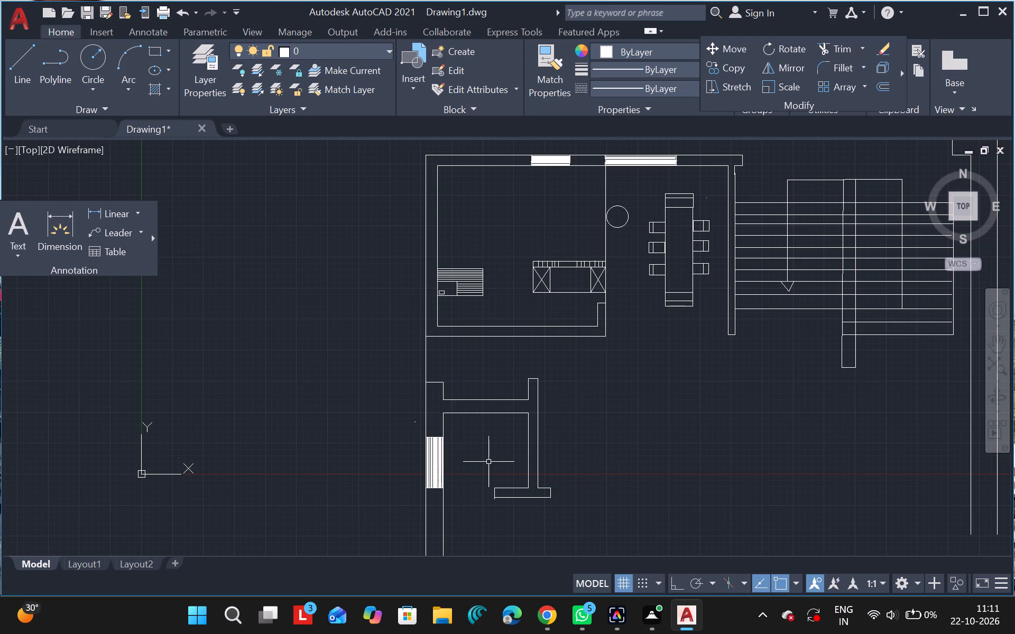
Examine the west wall below the filled window, the T-shaped wall beside it, and the overall plan around the kitchen.
scroll(491, 461, "down", 3, "ctrl")
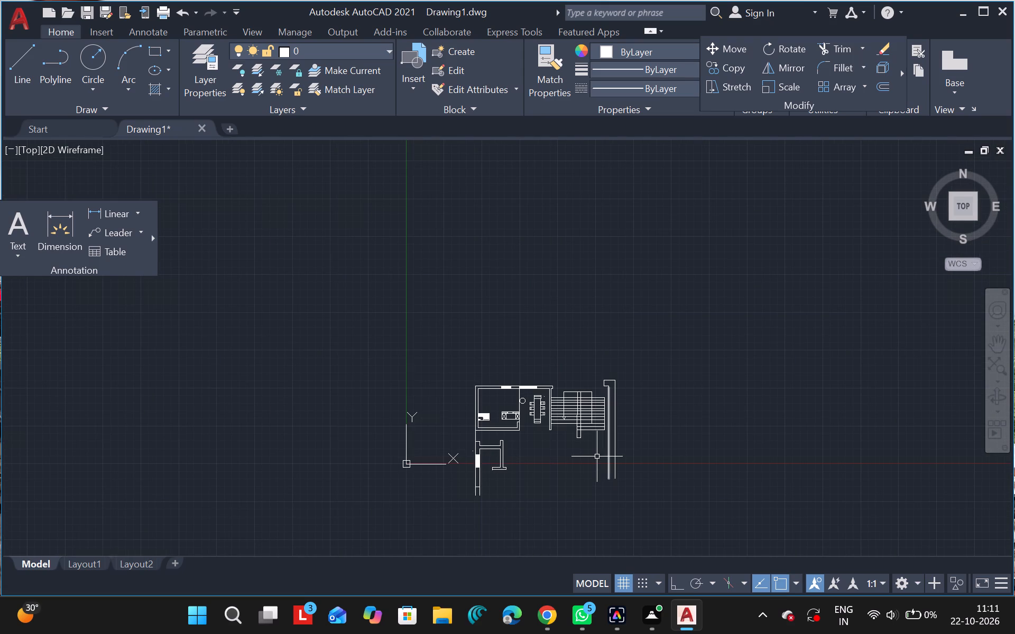
scroll(597, 456, "up", 2, "ctrl")
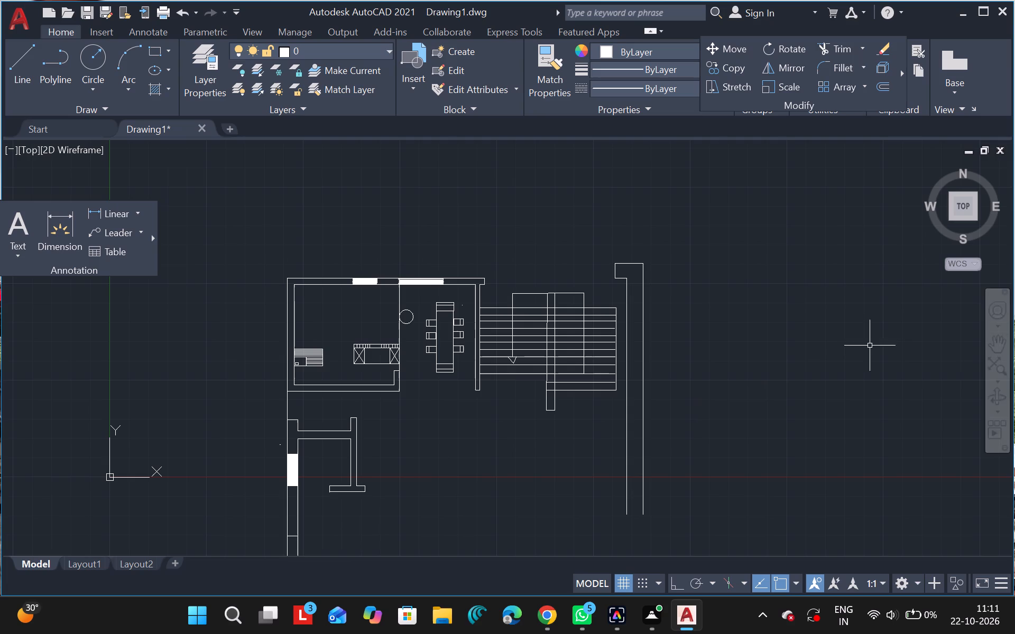
left_click_drag(993, 347, 868, 316)
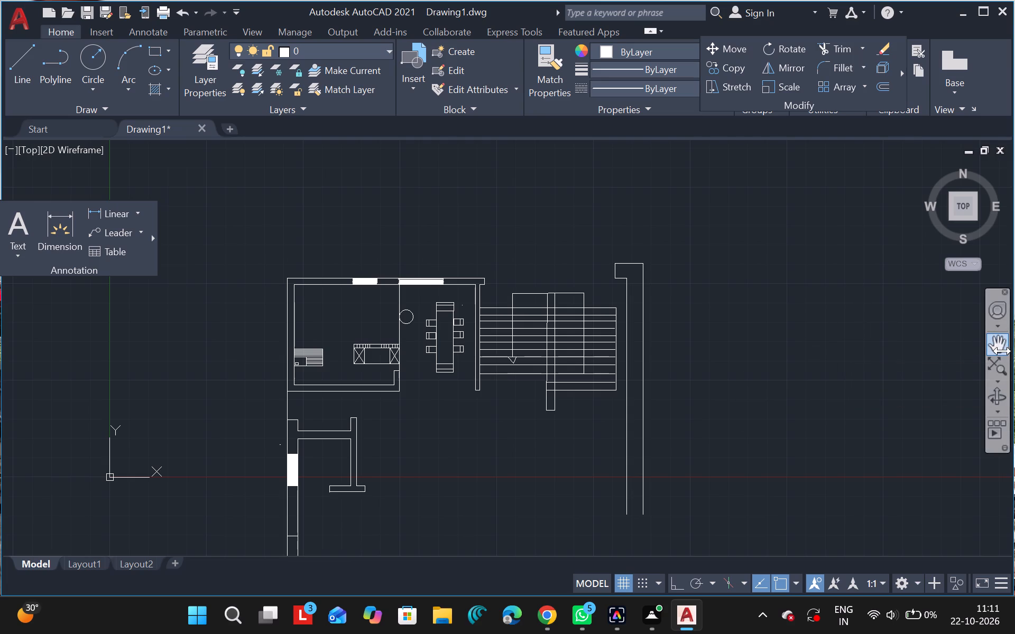
left_click_drag(1001, 350, 986, 344)
left_click(986, 344)
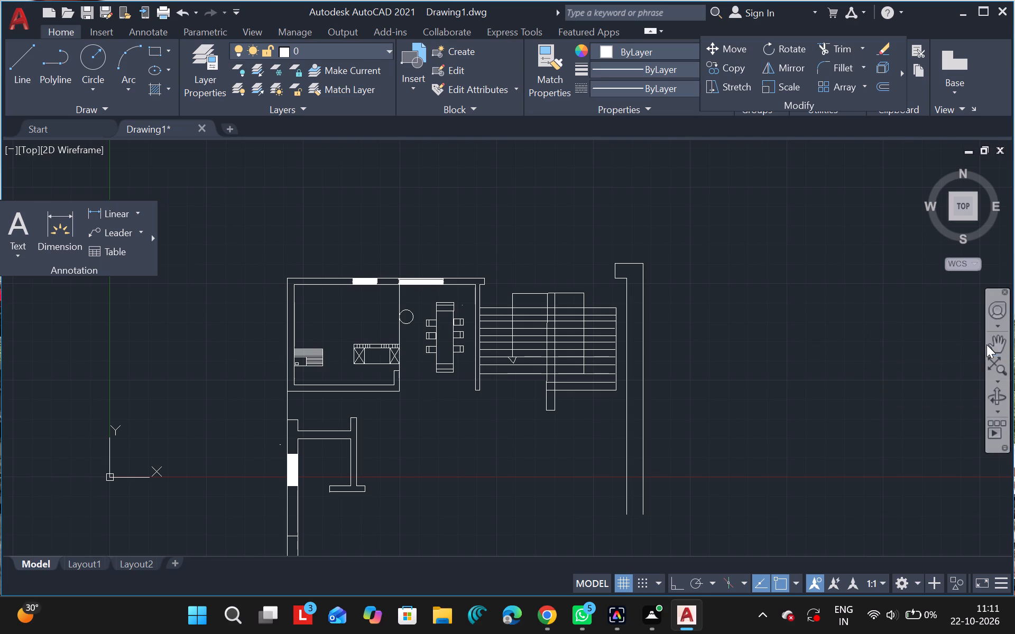
left_click(999, 347)
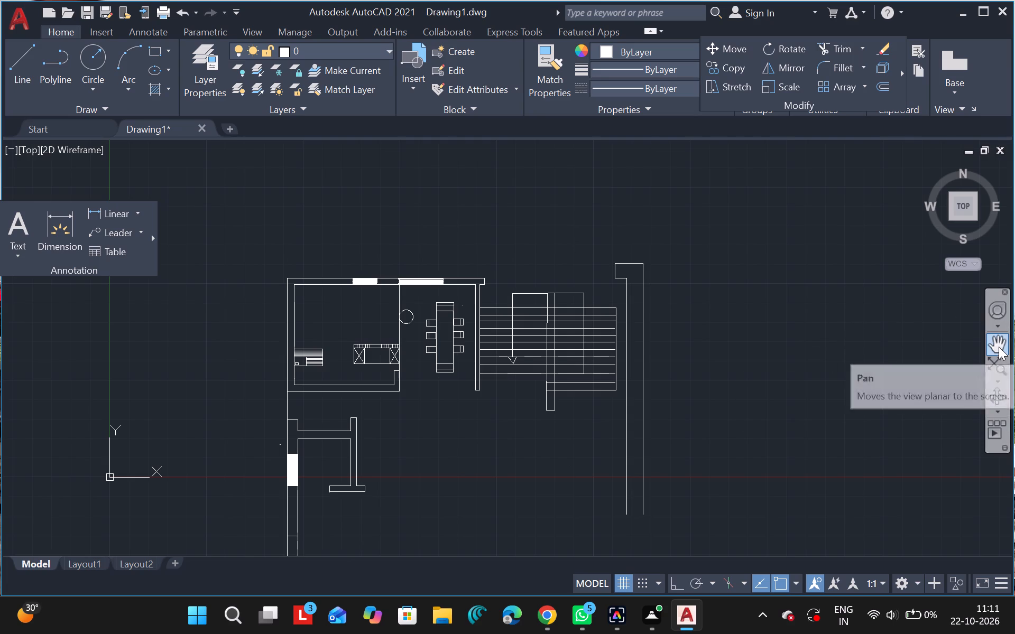
left_click_drag(833, 333, 808, 200)
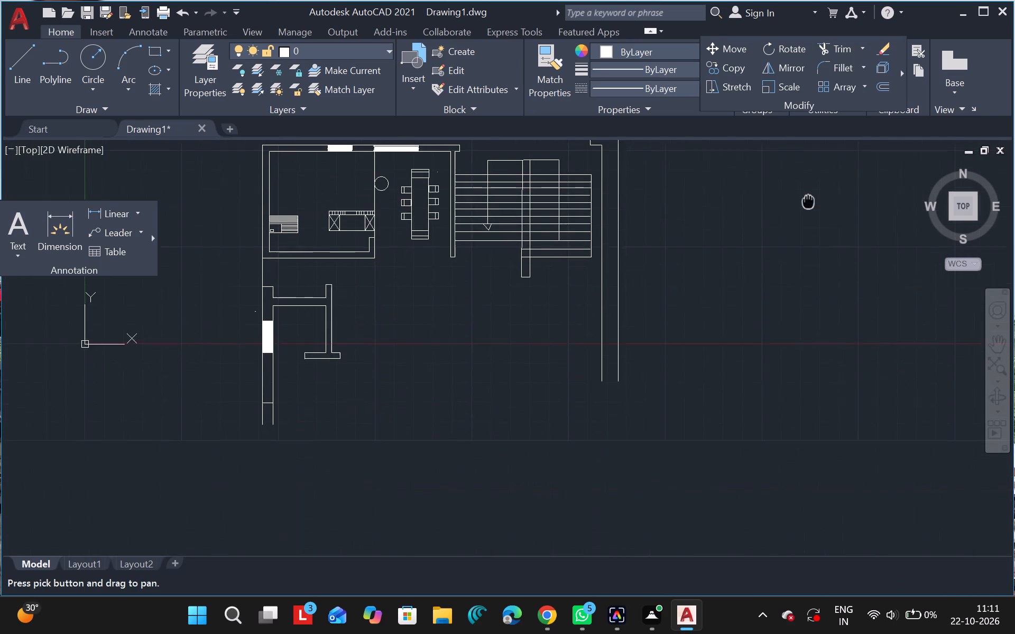
left_click_drag(808, 200, 854, 196)
key("grave")
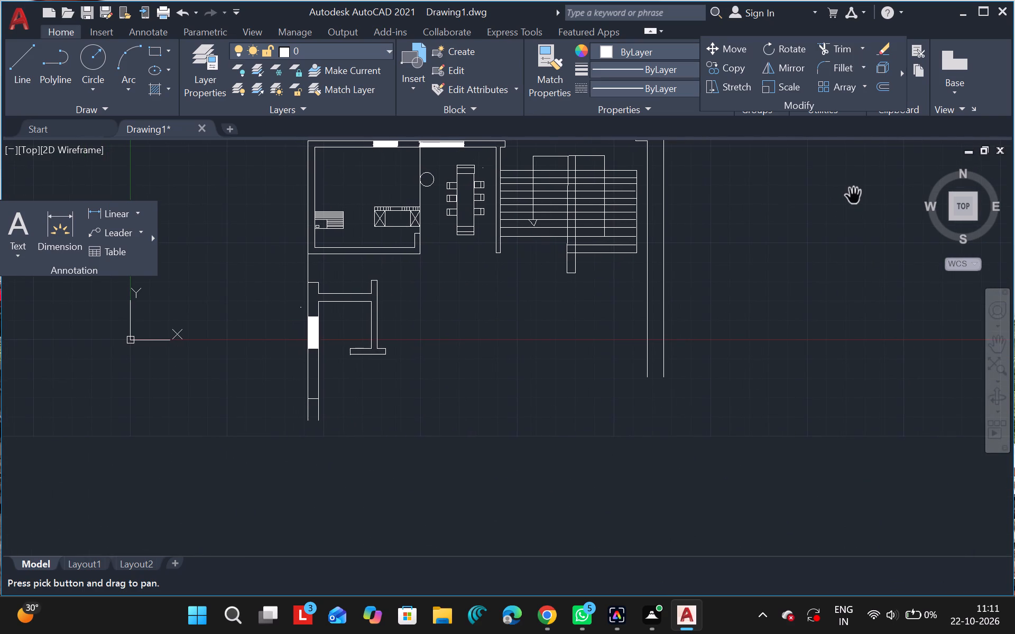
key("Escape")
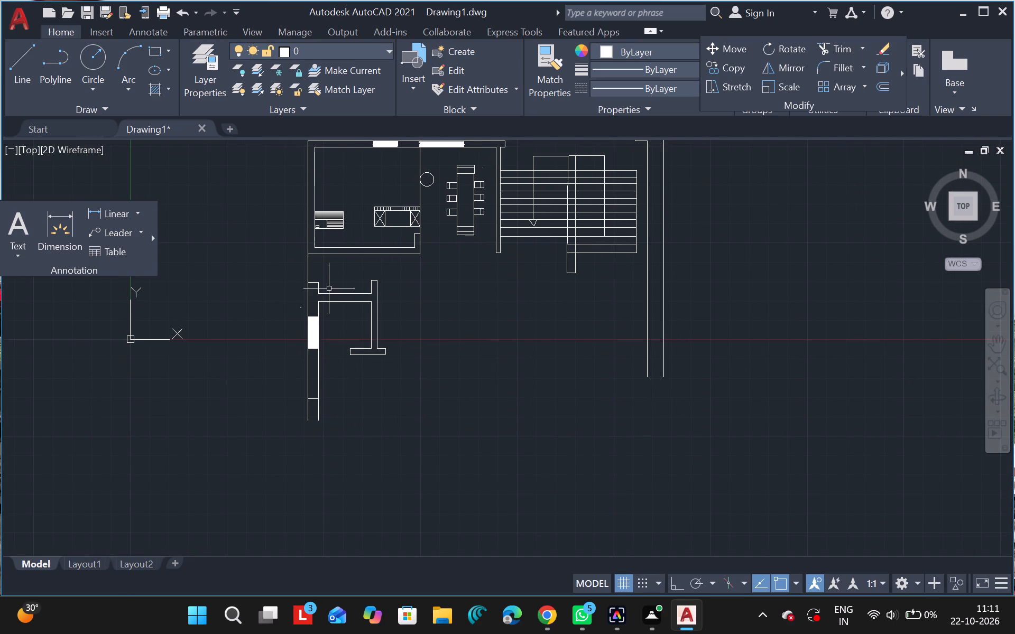
scroll(329, 290, "up", 2, "ctrl")
scroll(329, 290, "down", 3, "ctrl")
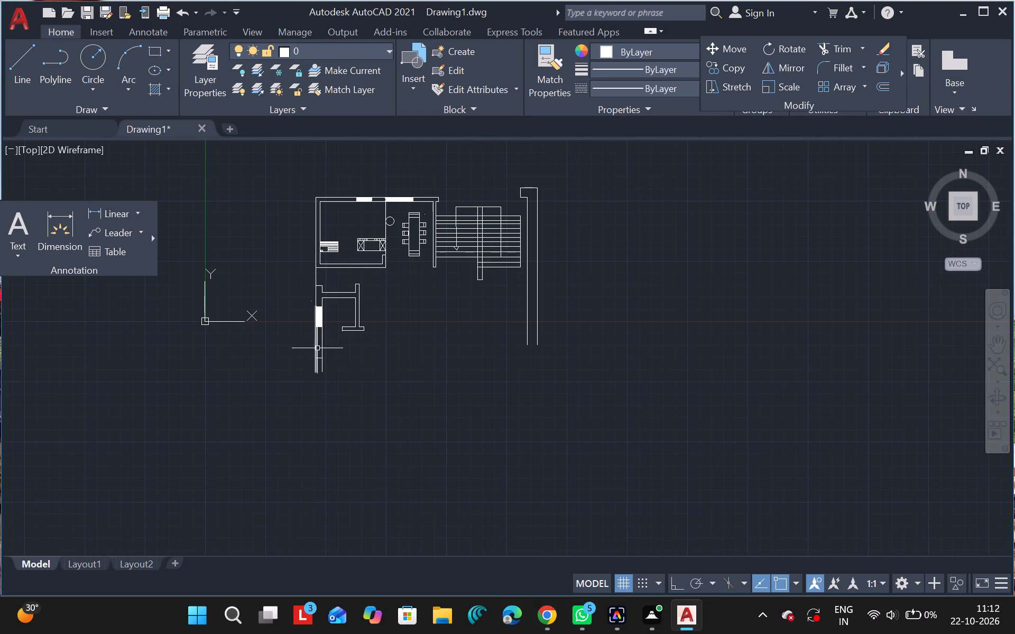
scroll(317, 347, "up", 5, "ctrl")
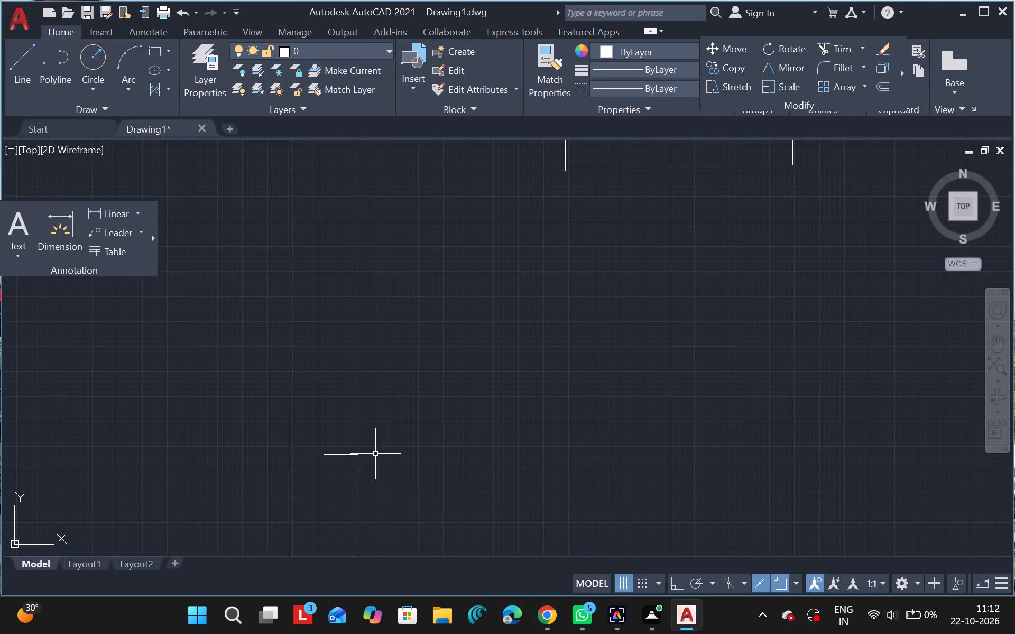
scroll(348, 419, "down", 2, "ctrl")
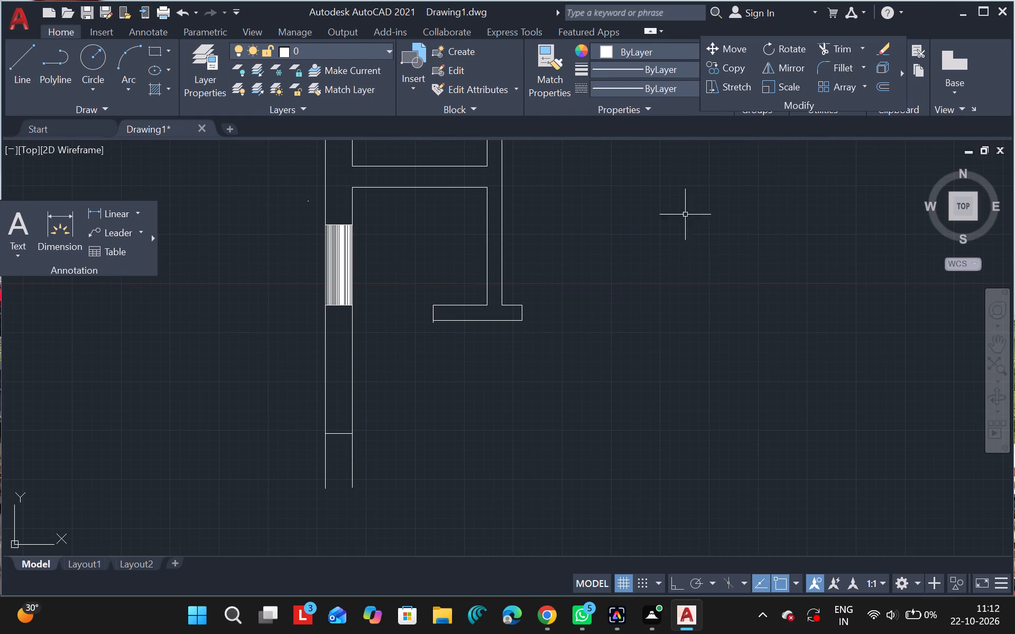
scroll(529, 261, "up", 3, "ctrl")
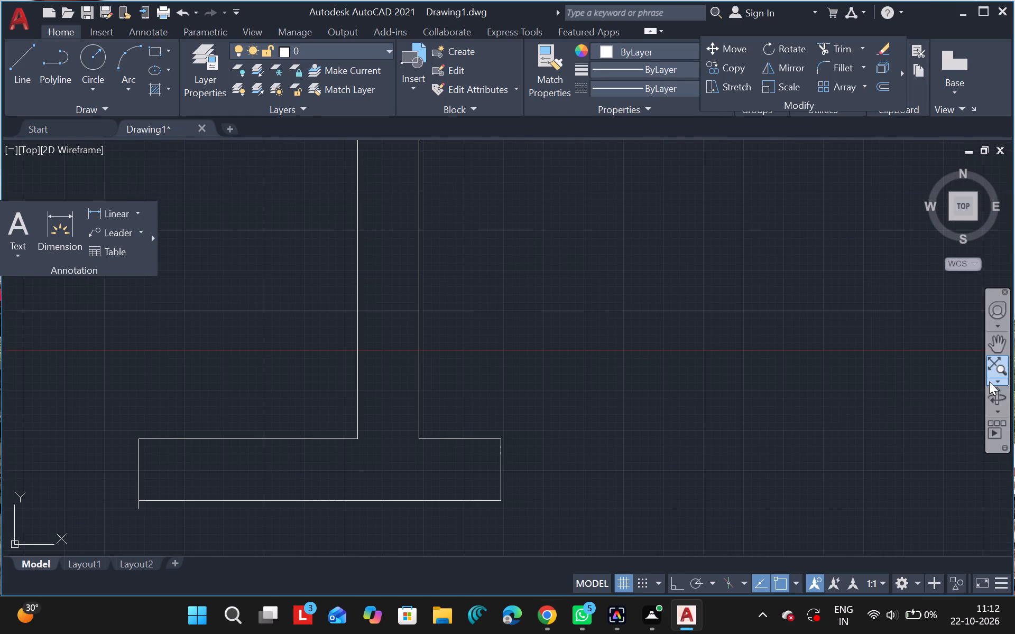
left_click_drag(997, 347, 948, 379)
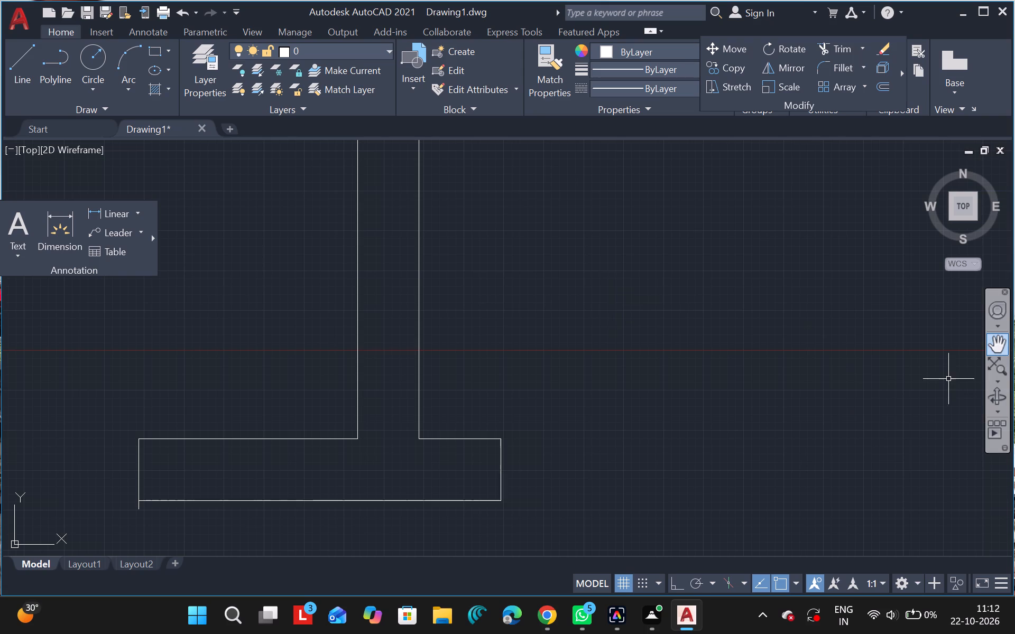
left_click(999, 347)
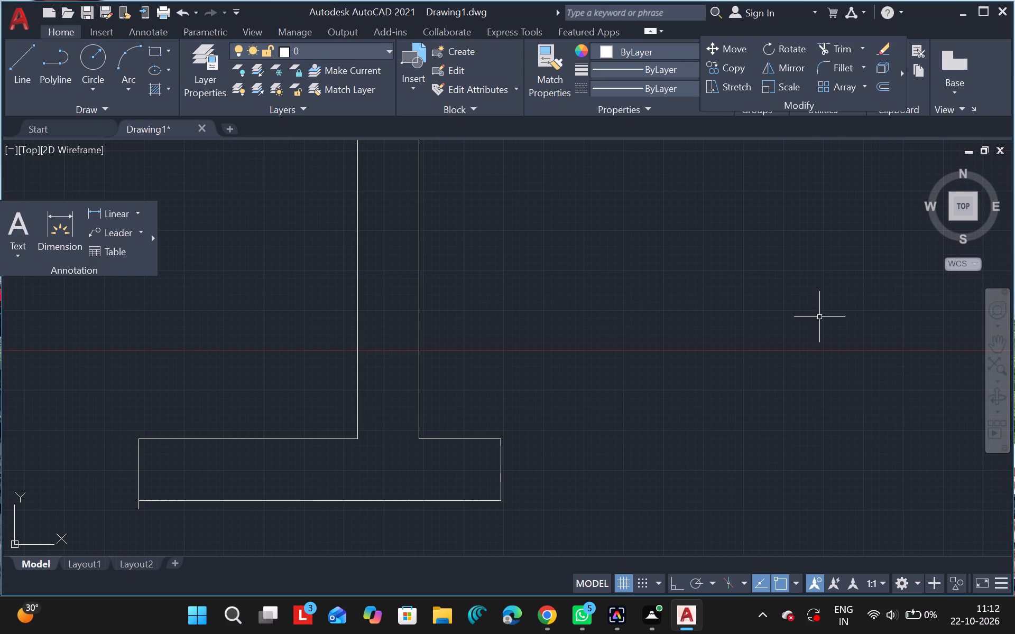
left_click(994, 341)
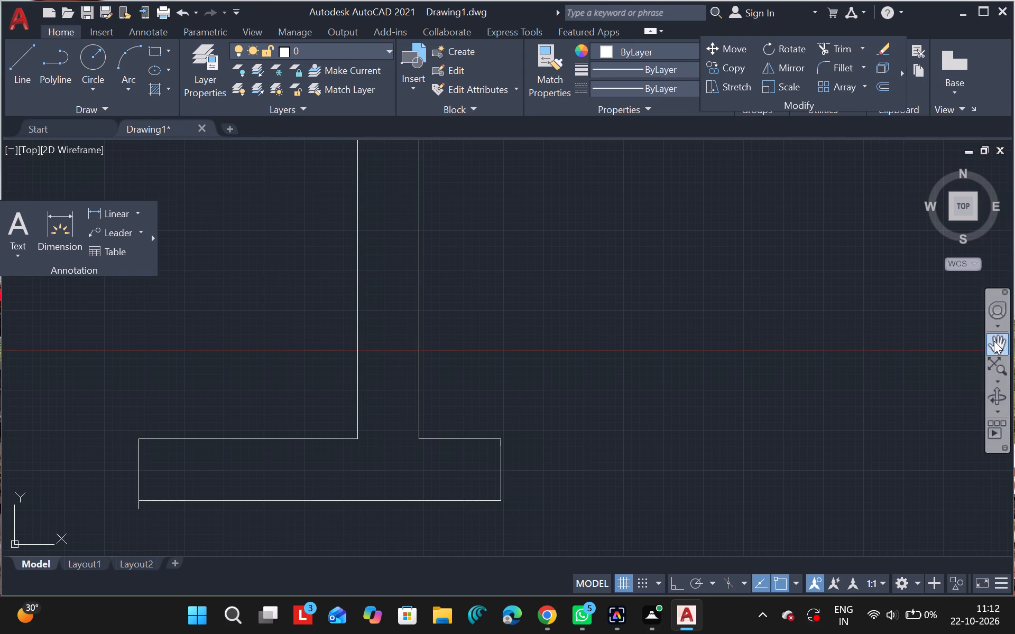
left_click_drag(706, 328, 811, 630)
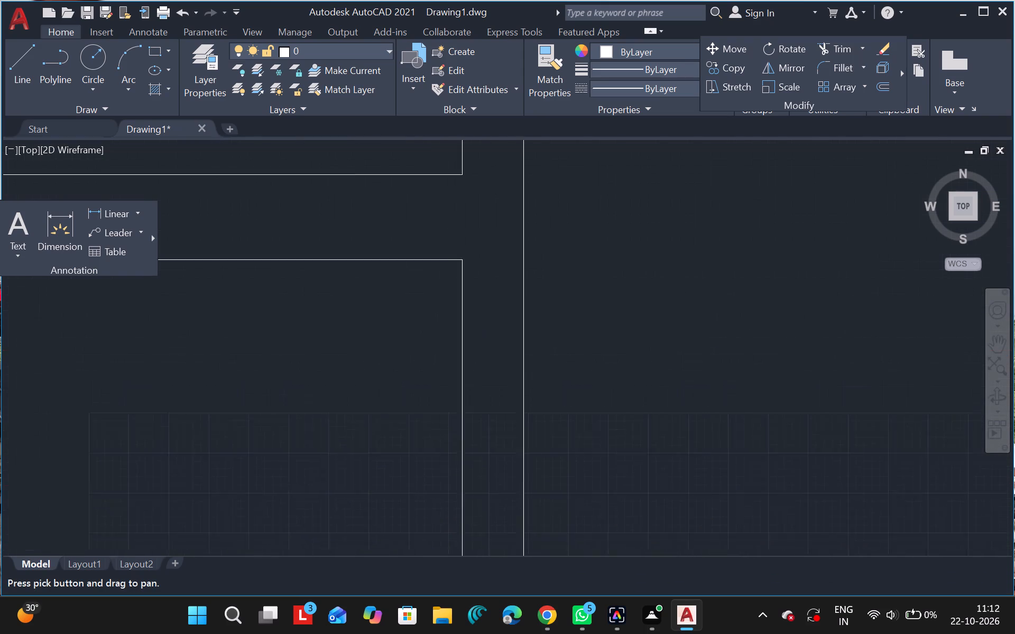
left_click_drag(811, 630, 1013, 633)
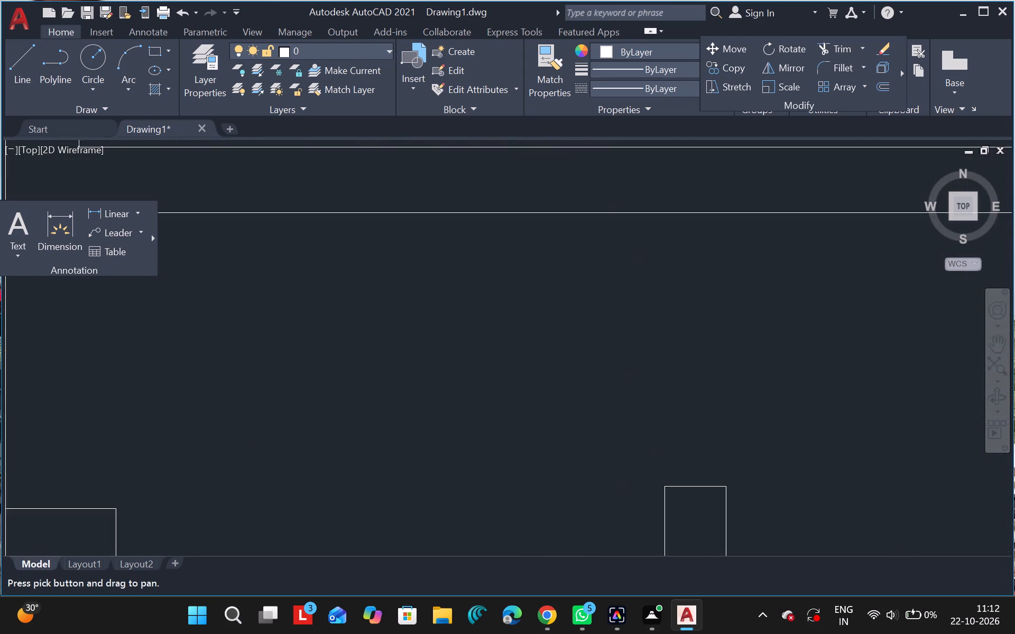
left_click_drag(1013, 633, 1010, 523)
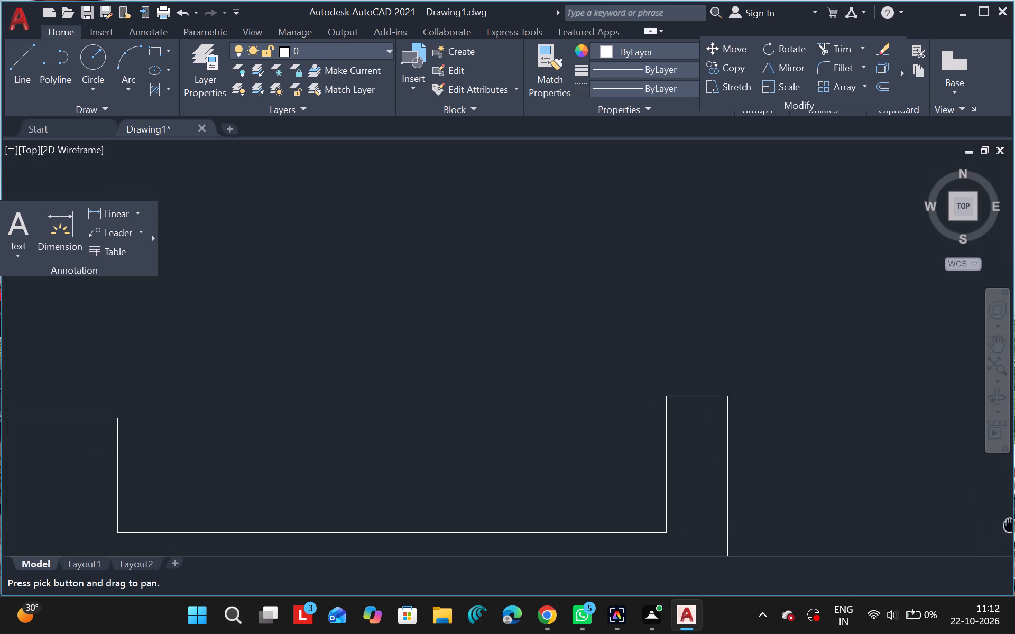
left_click_drag(1010, 523, 1003, 513)
scroll(1003, 513, "down", 3, "ctrl")
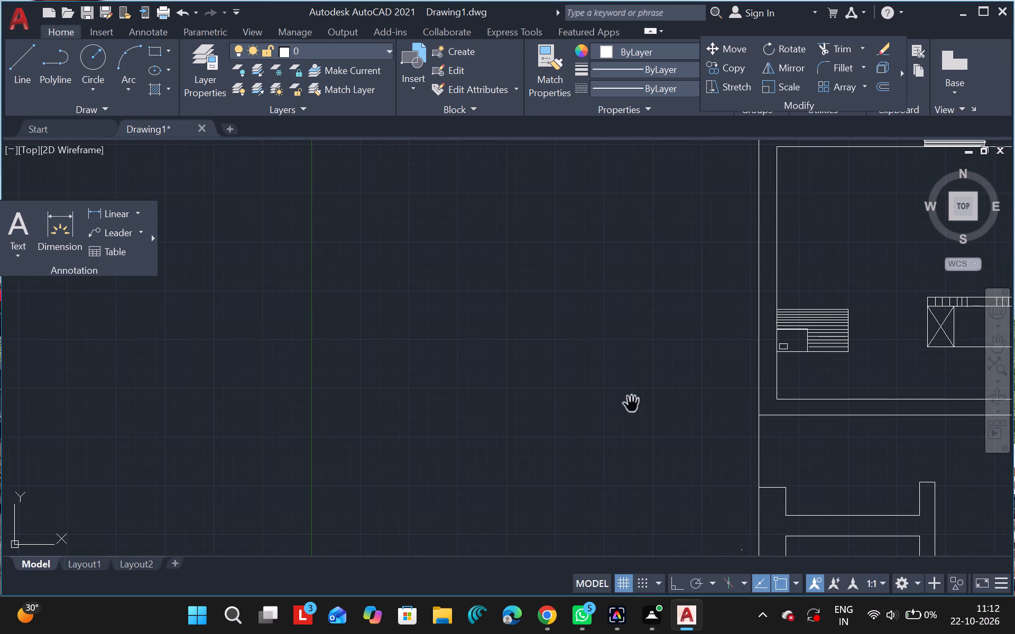
left_click_drag(632, 404, 169, 408)
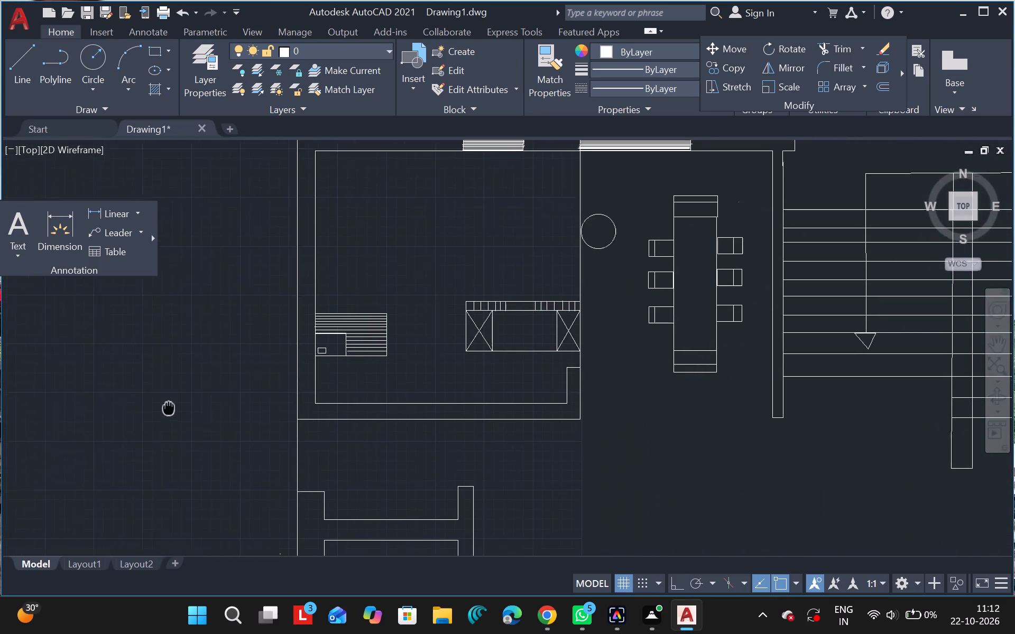
left_click_drag(169, 408, 165, 407)
scroll(165, 407, "down", 2, "ctrl")
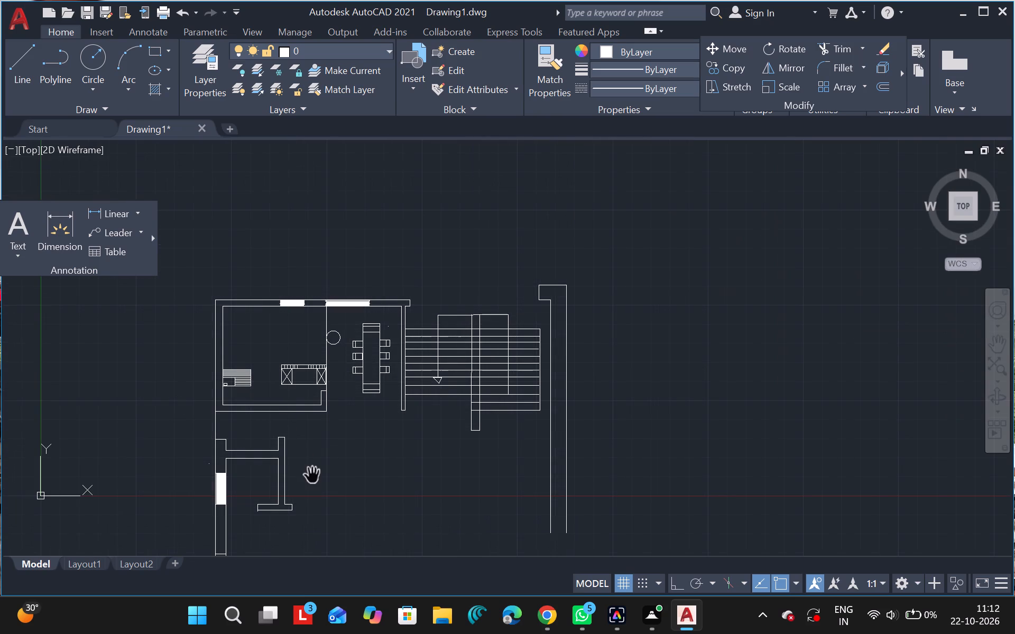
key("Escape")
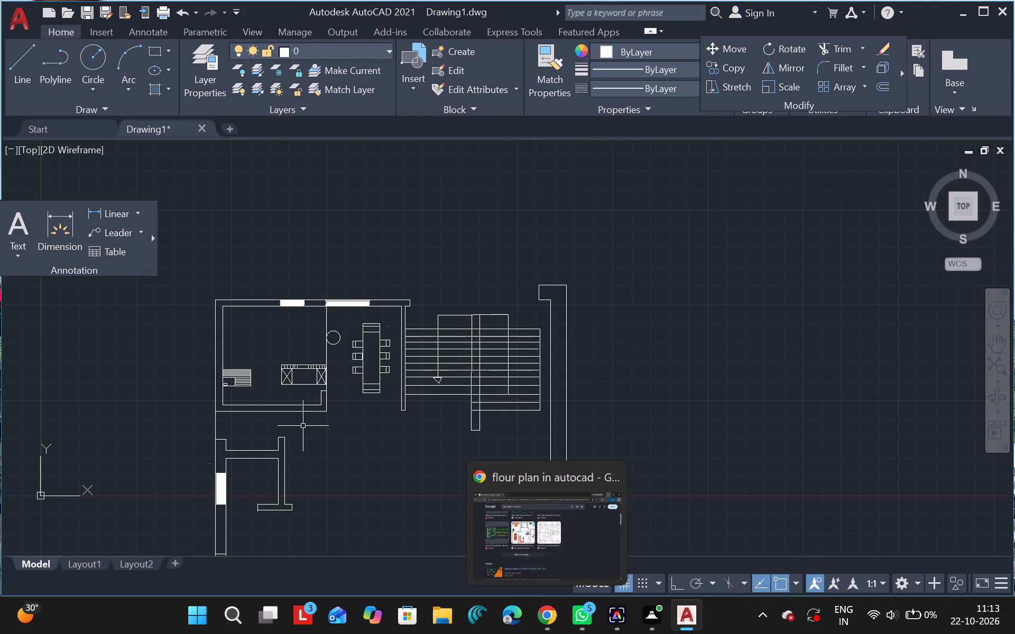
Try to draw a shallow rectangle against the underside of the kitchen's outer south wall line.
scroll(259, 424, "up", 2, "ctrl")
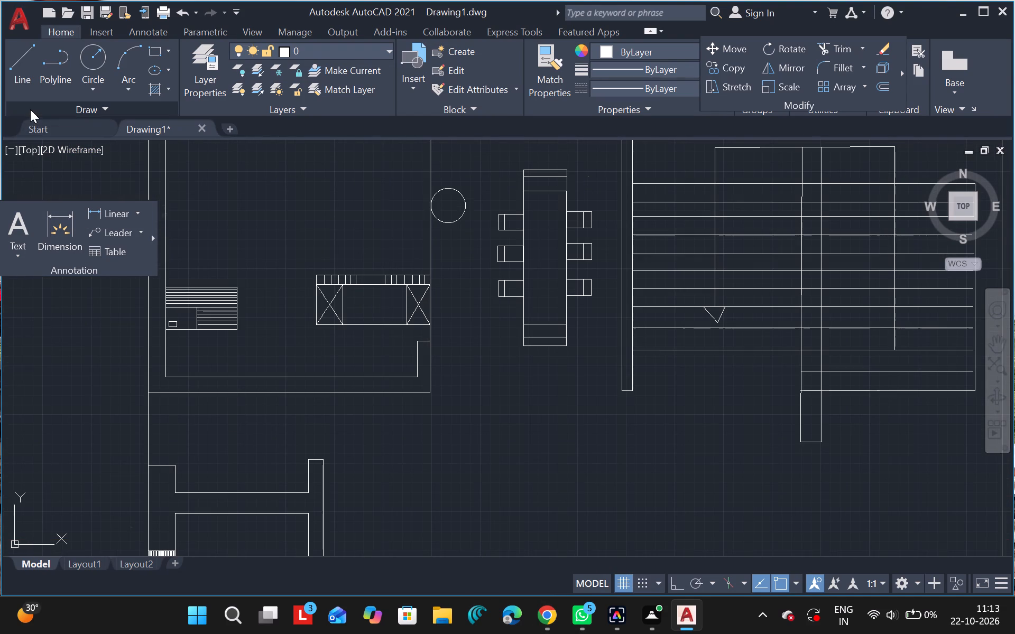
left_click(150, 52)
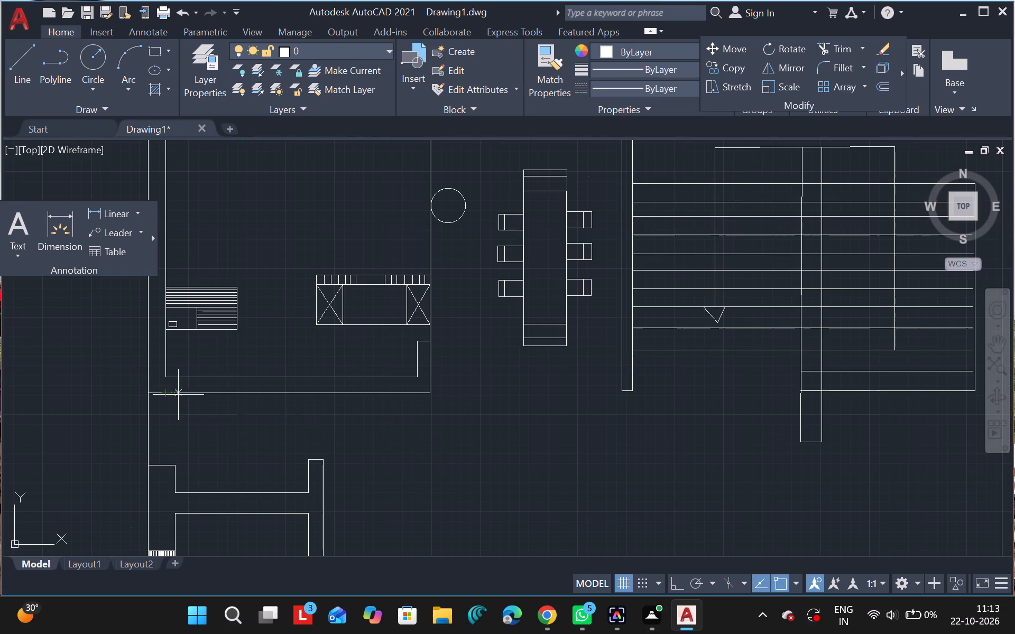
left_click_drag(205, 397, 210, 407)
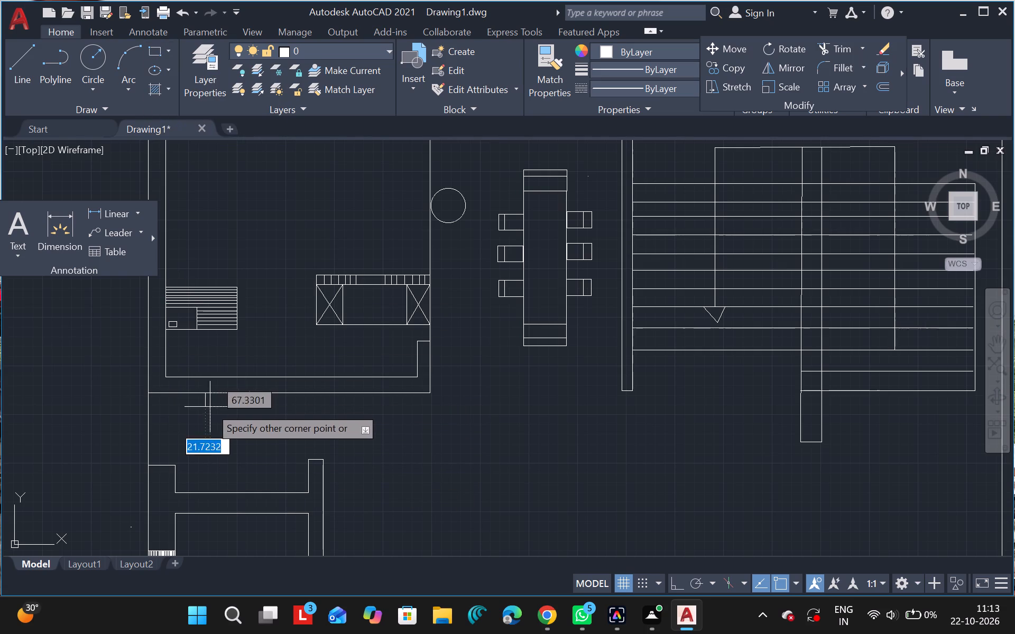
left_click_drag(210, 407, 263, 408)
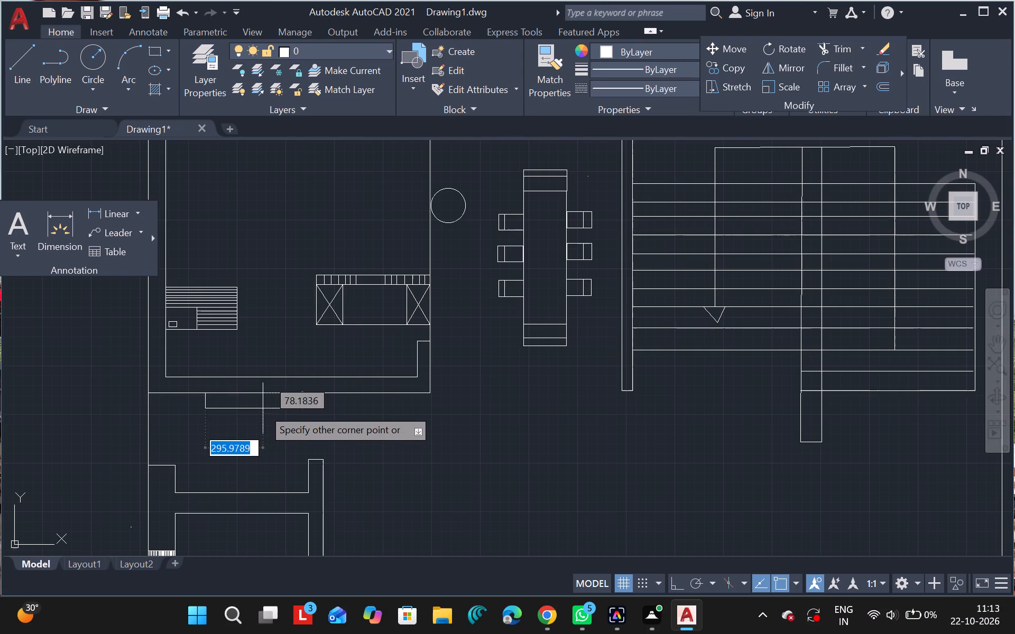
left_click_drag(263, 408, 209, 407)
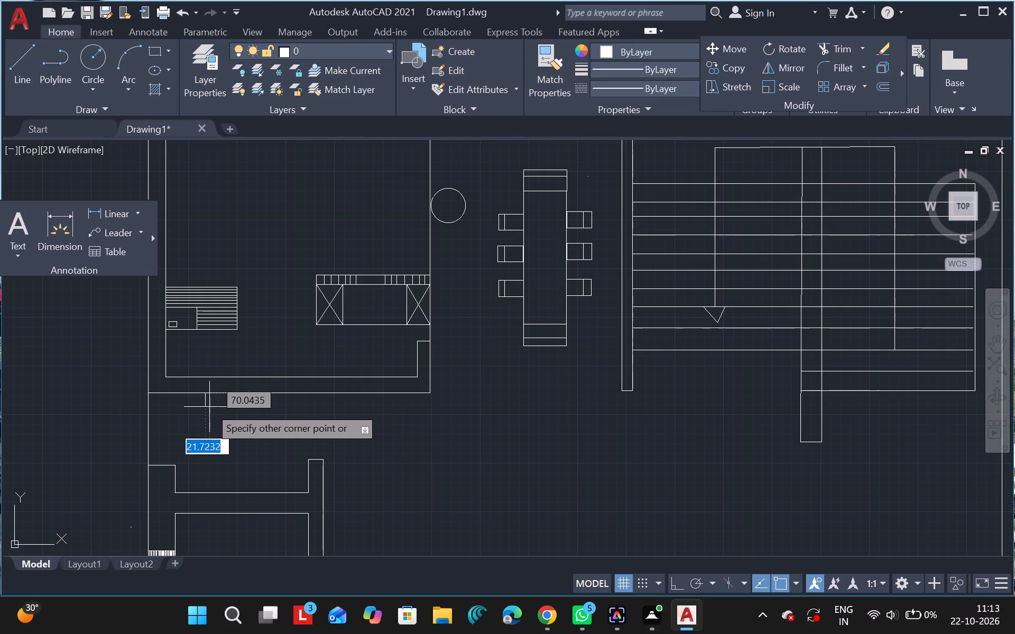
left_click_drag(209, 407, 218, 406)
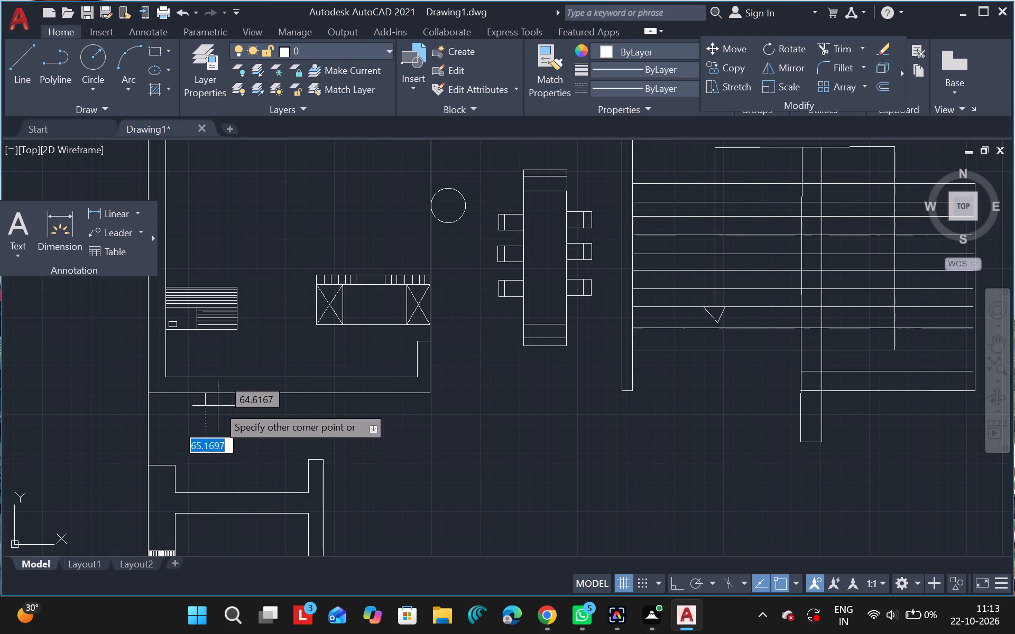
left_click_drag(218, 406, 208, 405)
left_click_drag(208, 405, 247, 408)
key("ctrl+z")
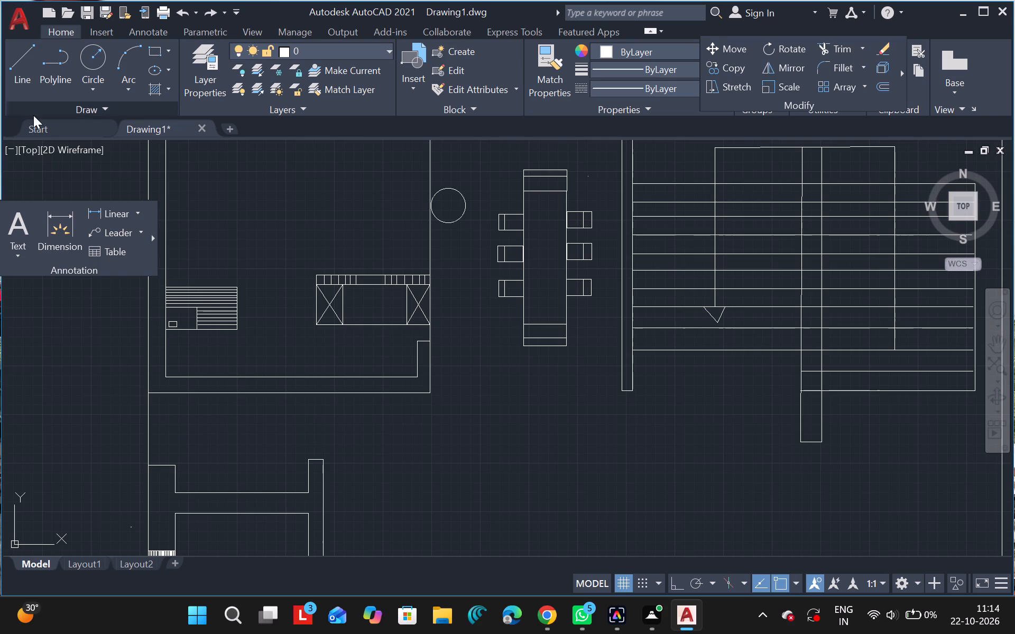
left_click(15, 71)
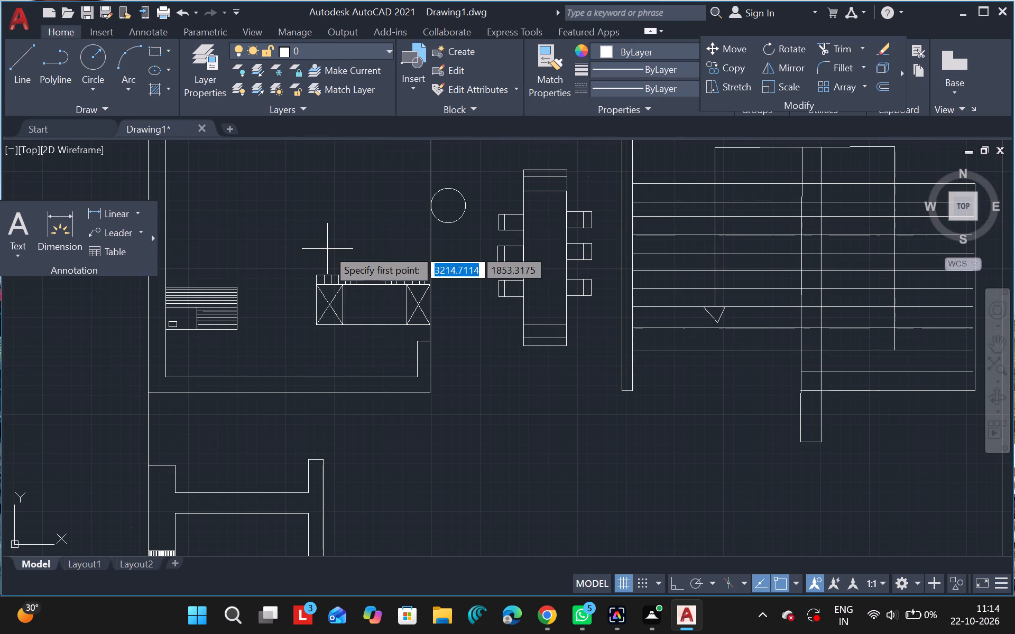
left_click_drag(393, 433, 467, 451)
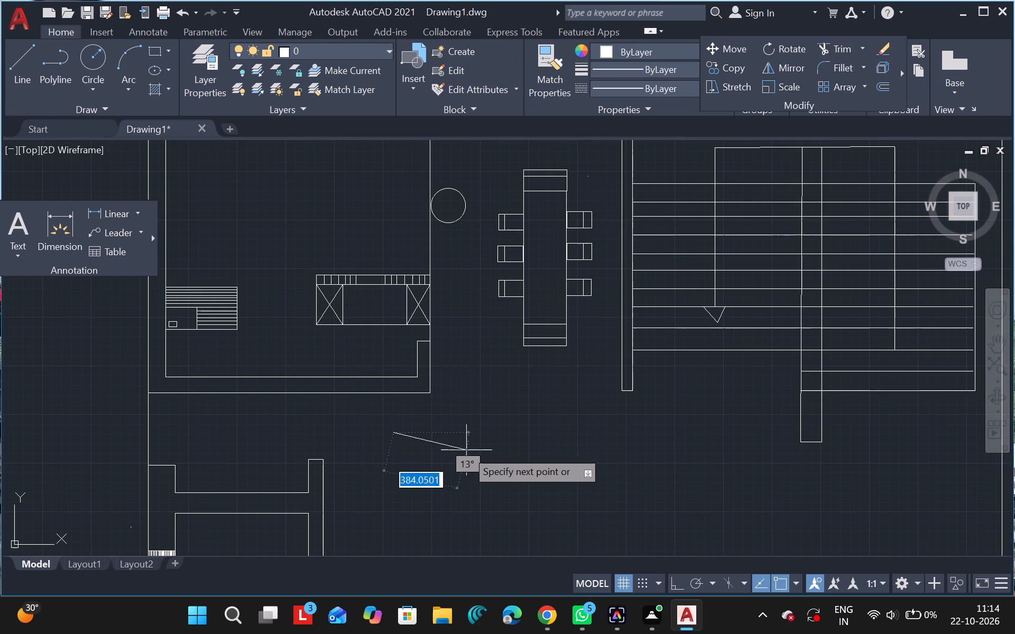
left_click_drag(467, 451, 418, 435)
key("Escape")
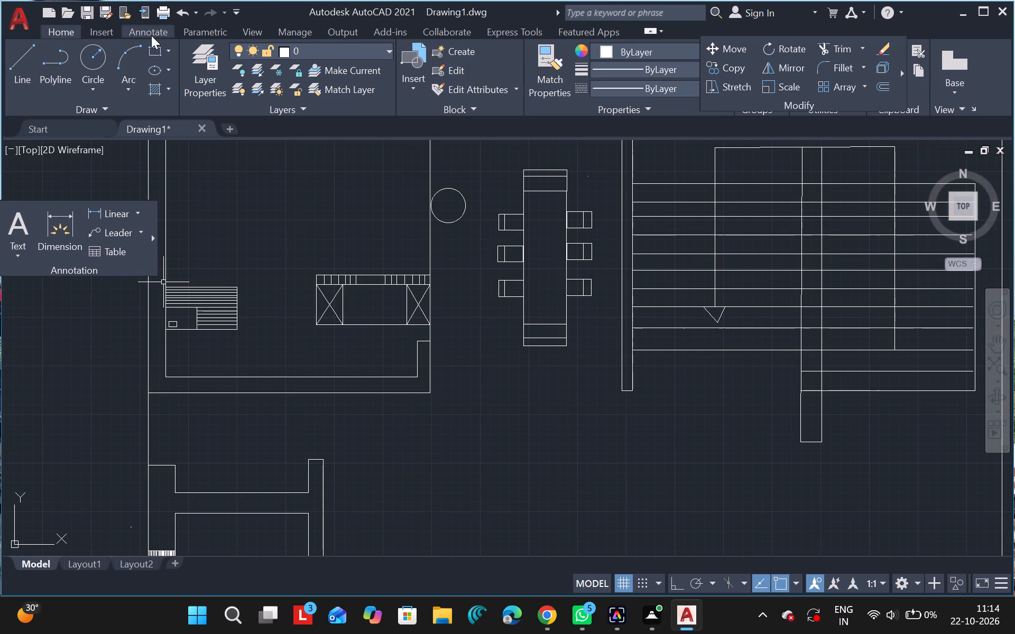
Draw a small horizontal rectangle in the open space below the kitchen's south wall, just northeast of the short vertical wall's upper end.
left_click(155, 51)
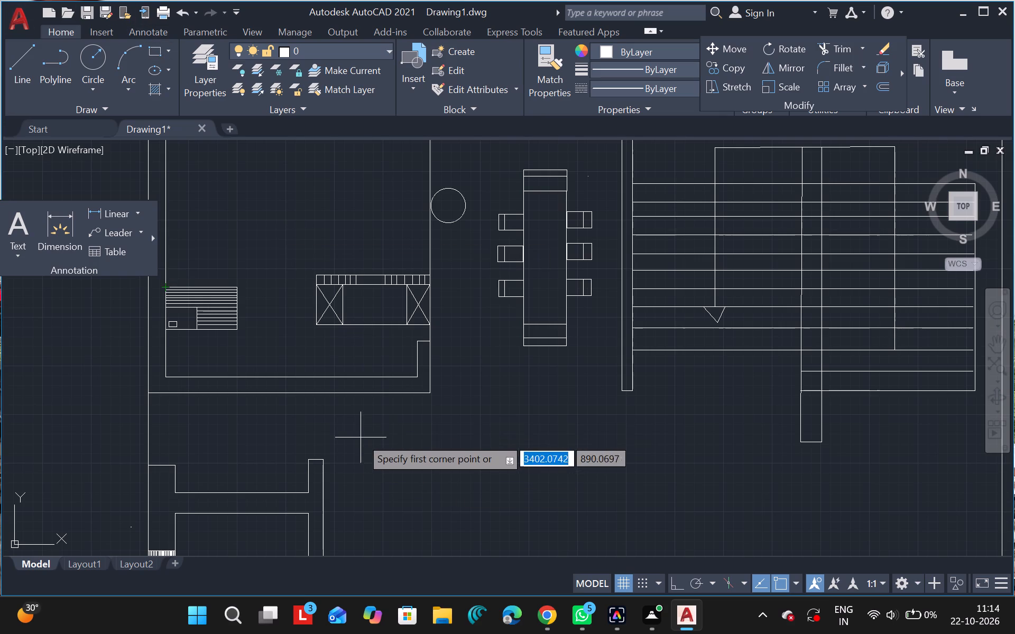
left_click_drag(335, 437, 360, 450)
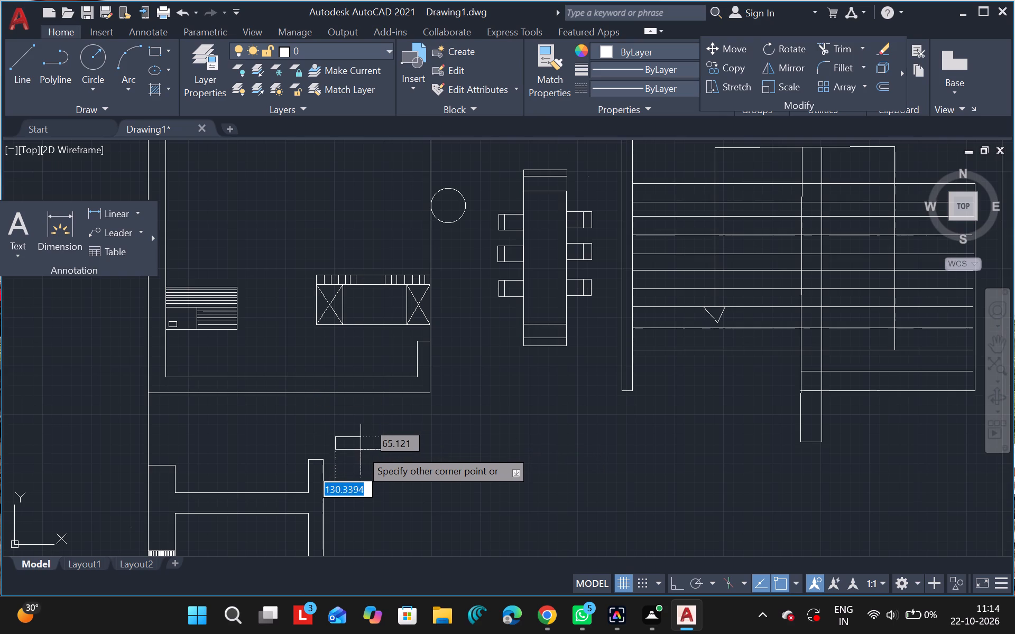
left_click_drag(360, 450, 355, 448)
left_click(355, 448)
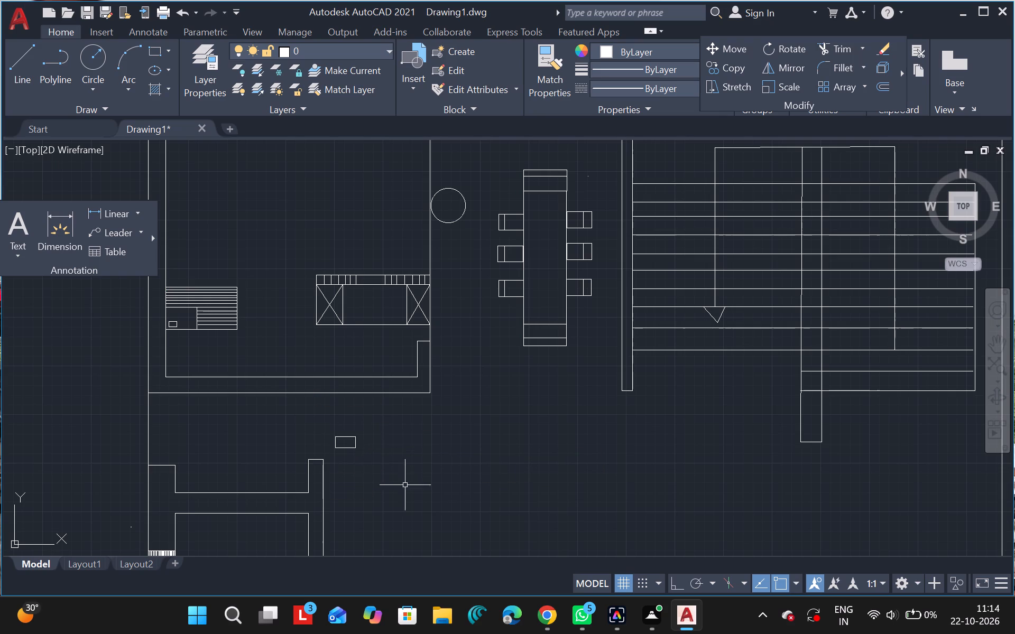
Copy the small freestanding rectangle to the underside of the kitchen's outer south wall line, near its west end.
left_click_drag(312, 421, 383, 482)
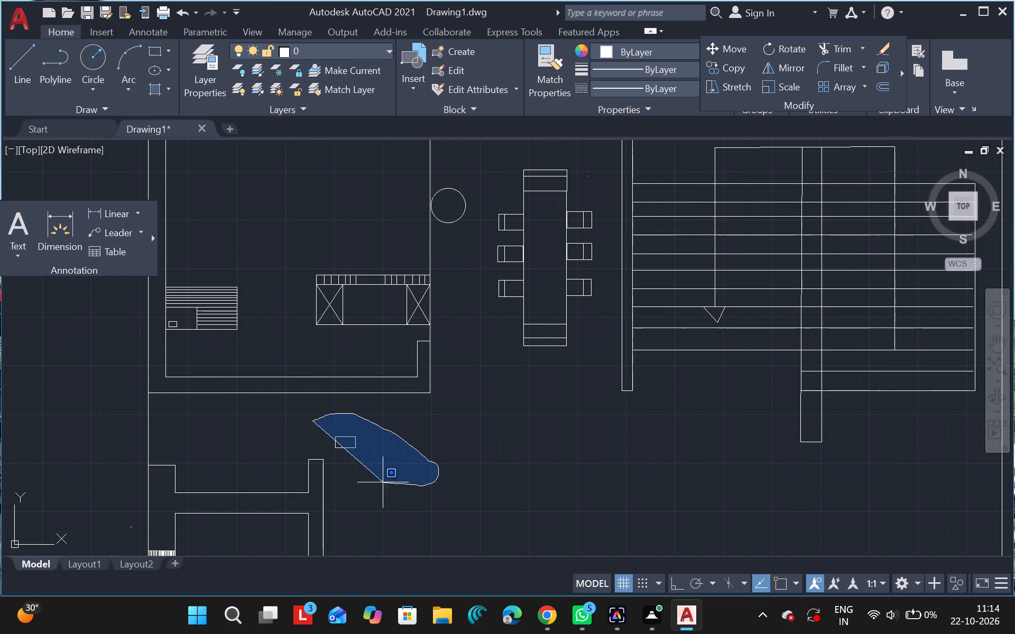
left_click_drag(383, 482, 345, 483)
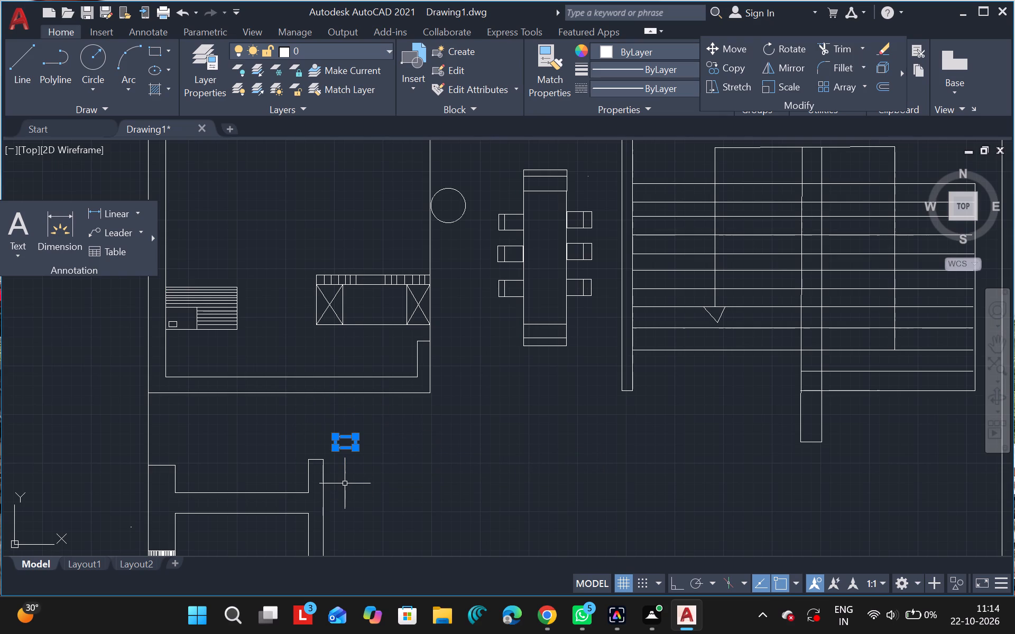
type("co")
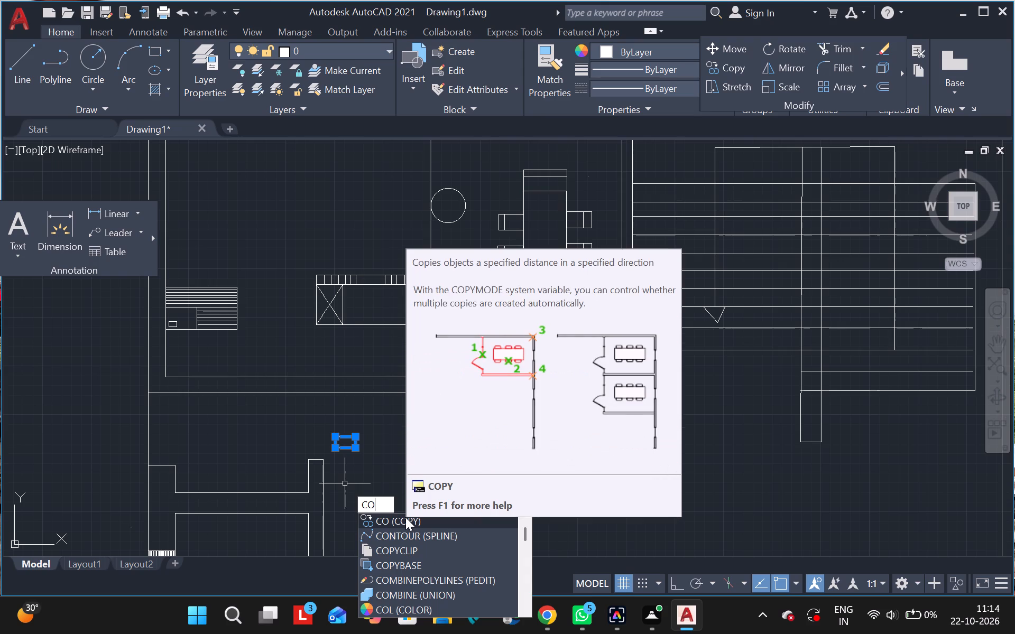
double_click(387, 516)
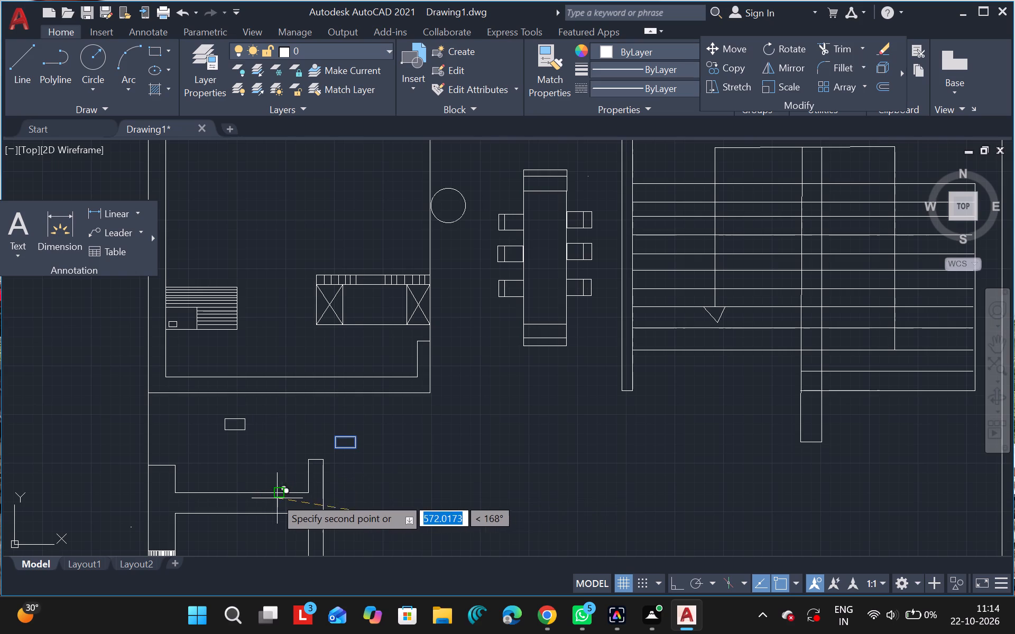
left_click(254, 472)
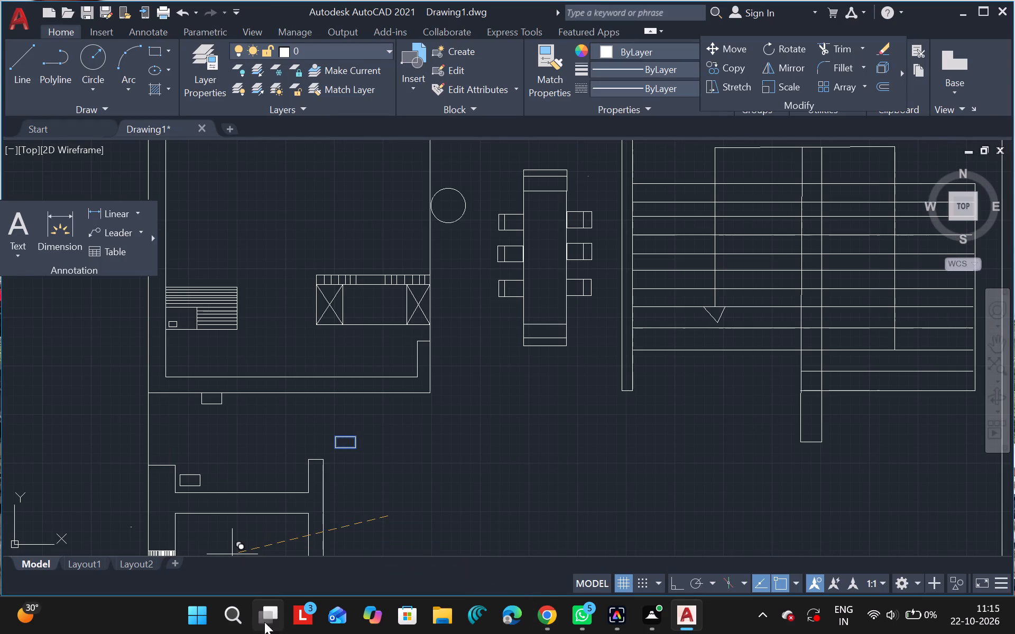
key("Escape")
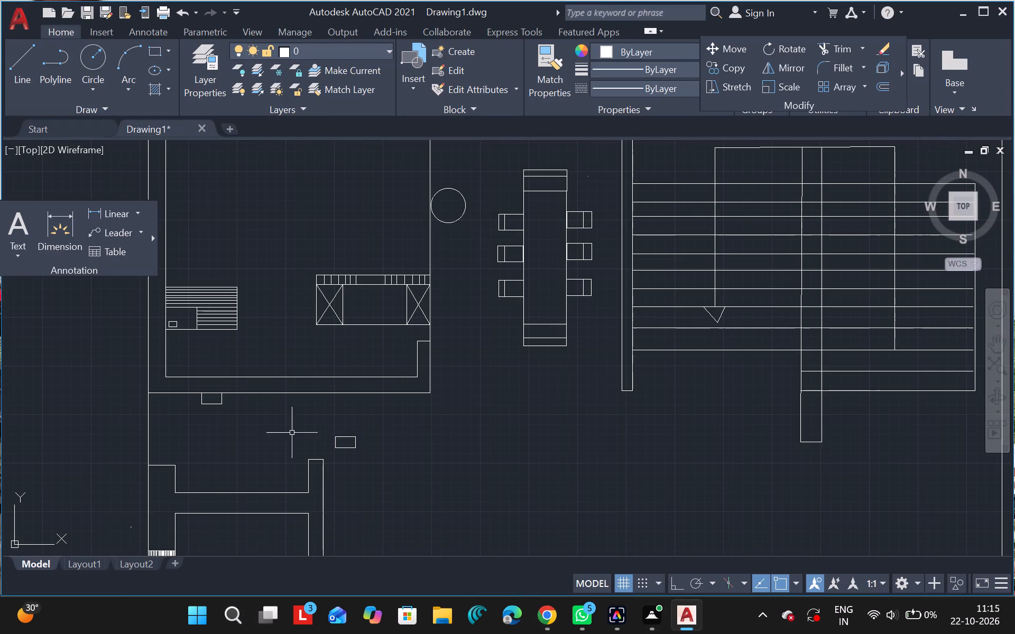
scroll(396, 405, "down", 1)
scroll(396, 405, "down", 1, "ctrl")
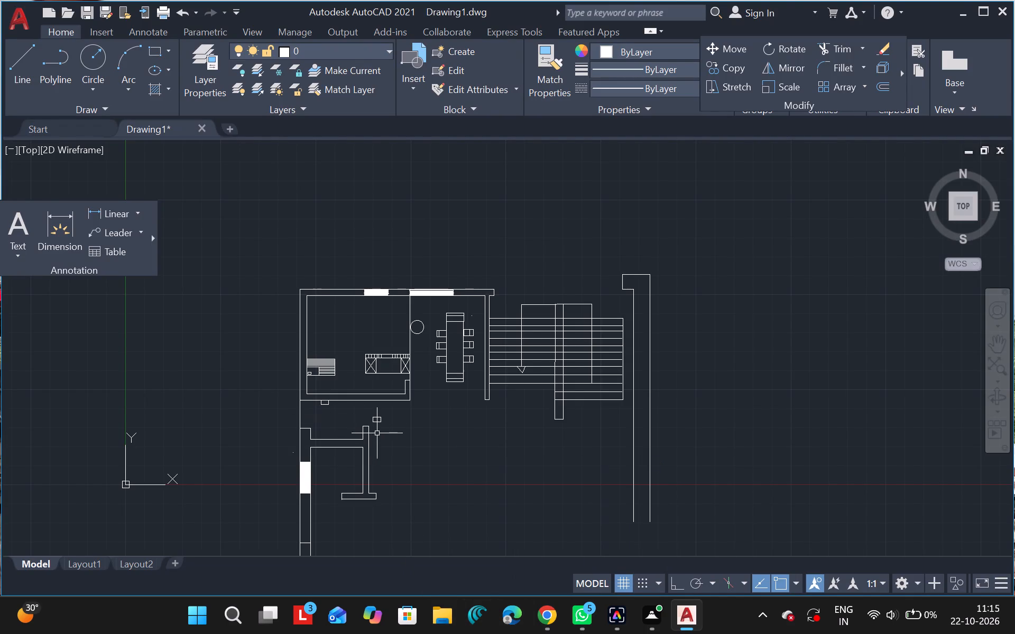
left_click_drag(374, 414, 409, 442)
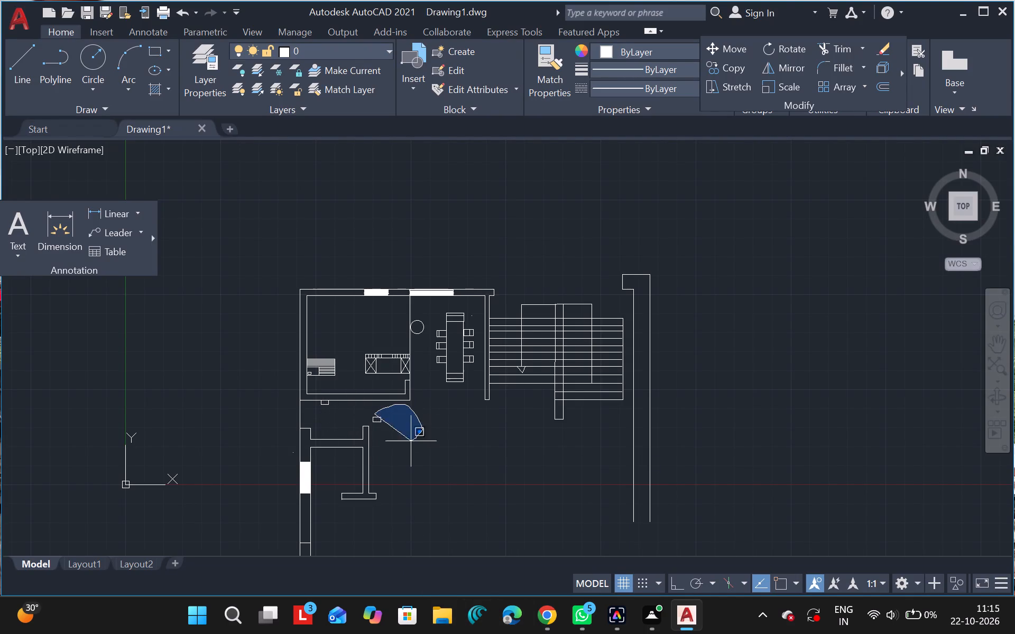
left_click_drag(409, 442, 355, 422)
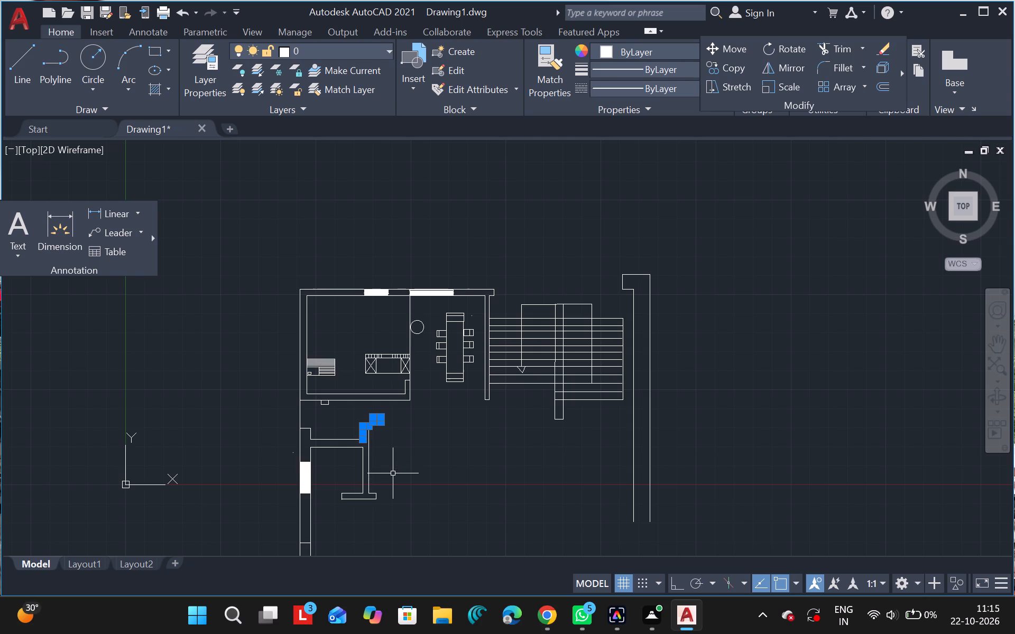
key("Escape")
Copy the small freestanding rectangle to just beneath the horizontal wall south of the kitchen, near the west wall's filled window.
left_click_drag(361, 416, 389, 412)
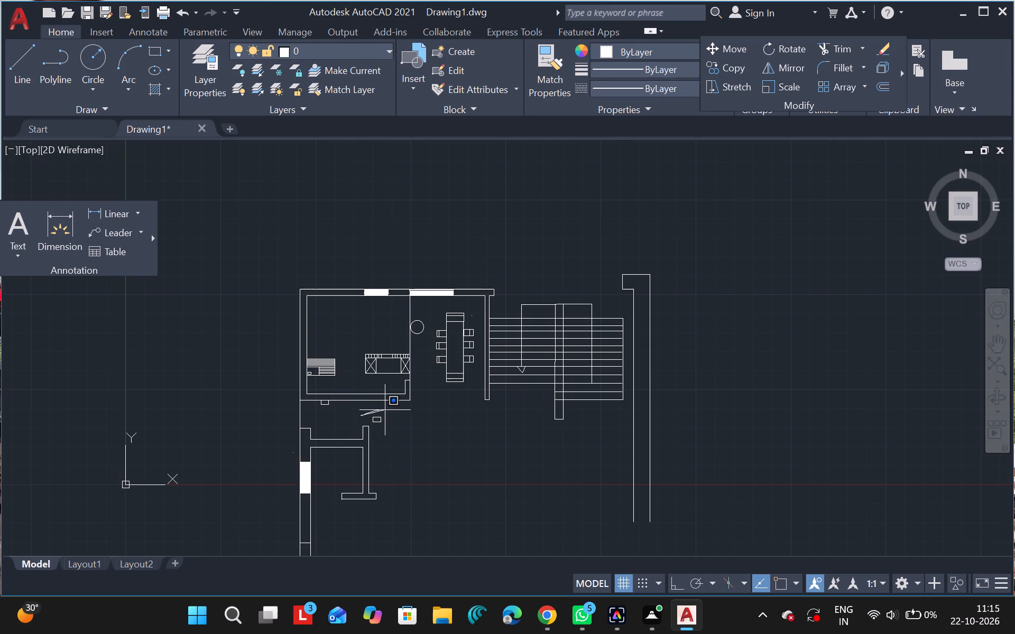
left_click_drag(389, 412, 380, 442)
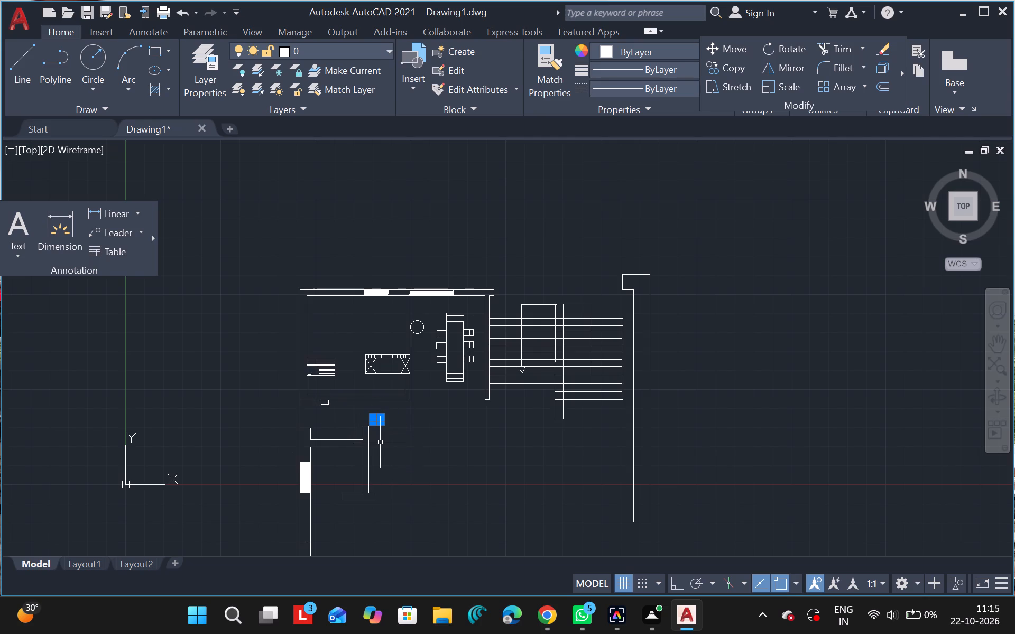
type("co")
left_click(426, 478)
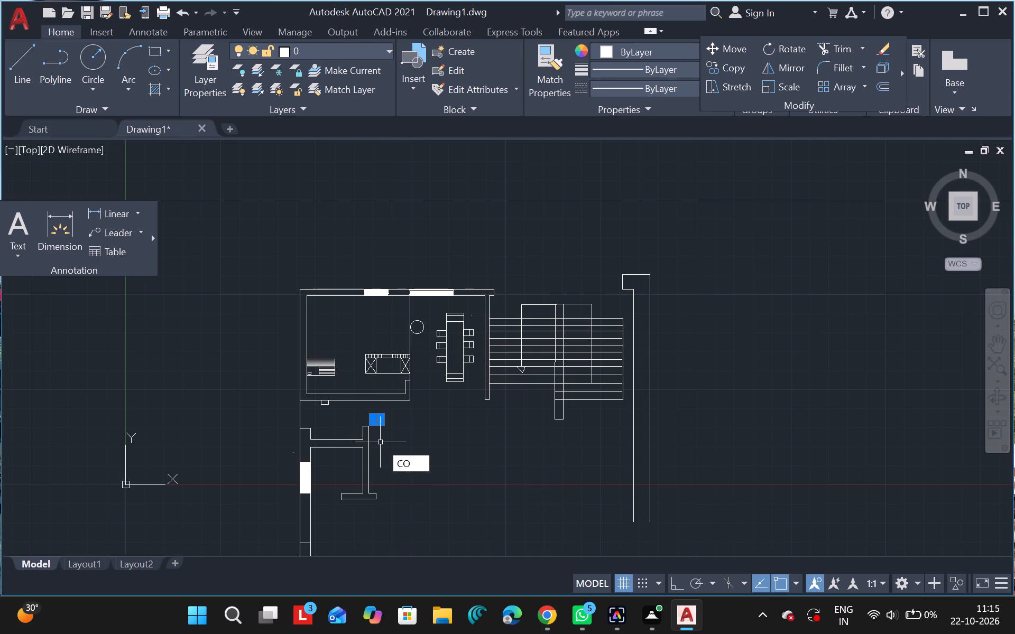
left_click(186, 505)
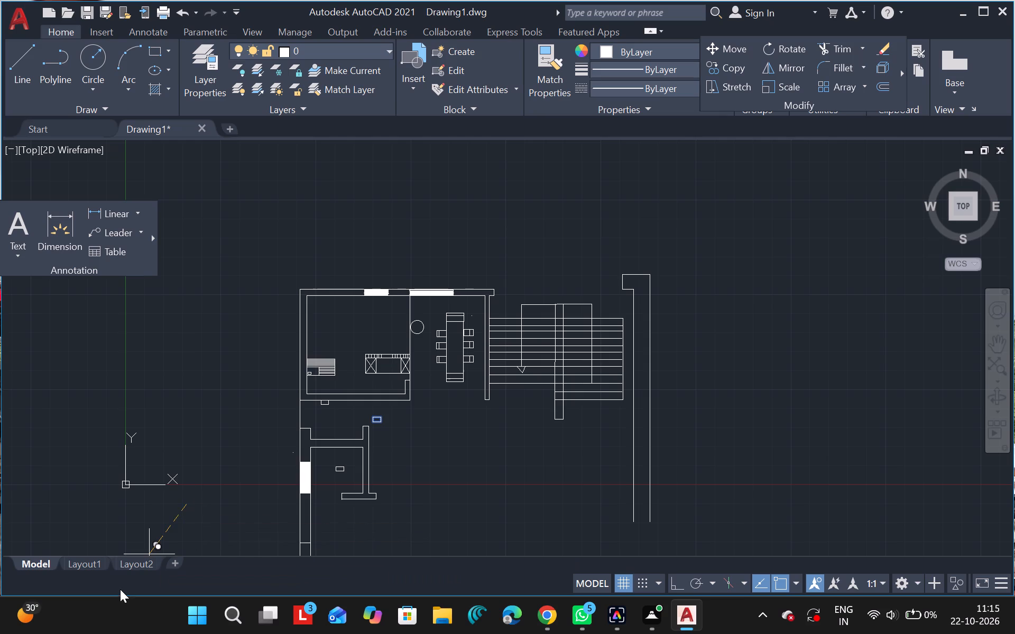
left_click(133, 536)
key("Escape")
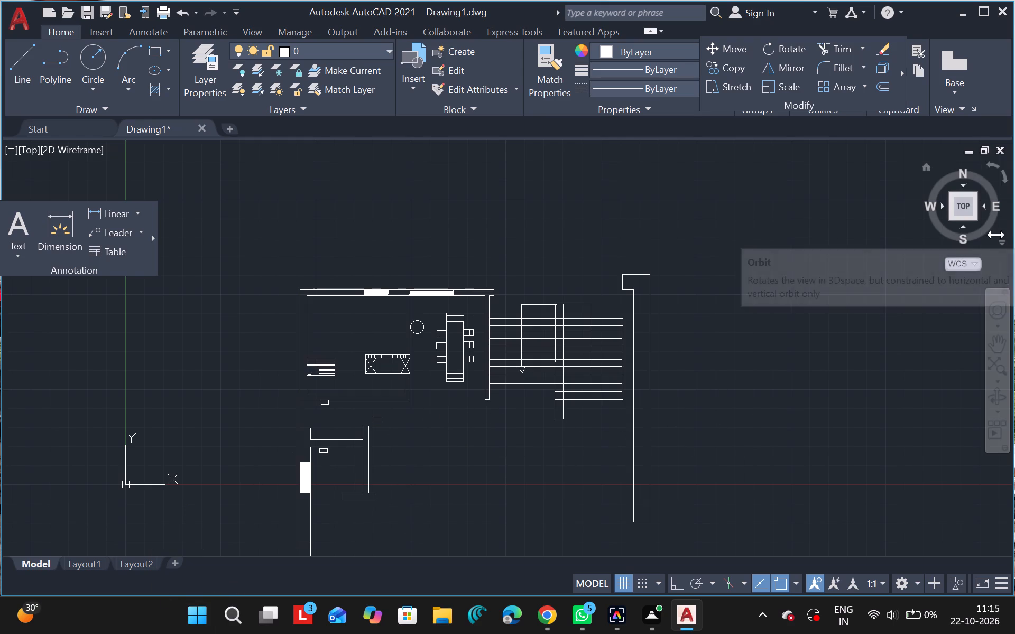
Move the new rectangle copy straight up about 11 units toward the underside of the horizontal wall.
left_click(993, 340)
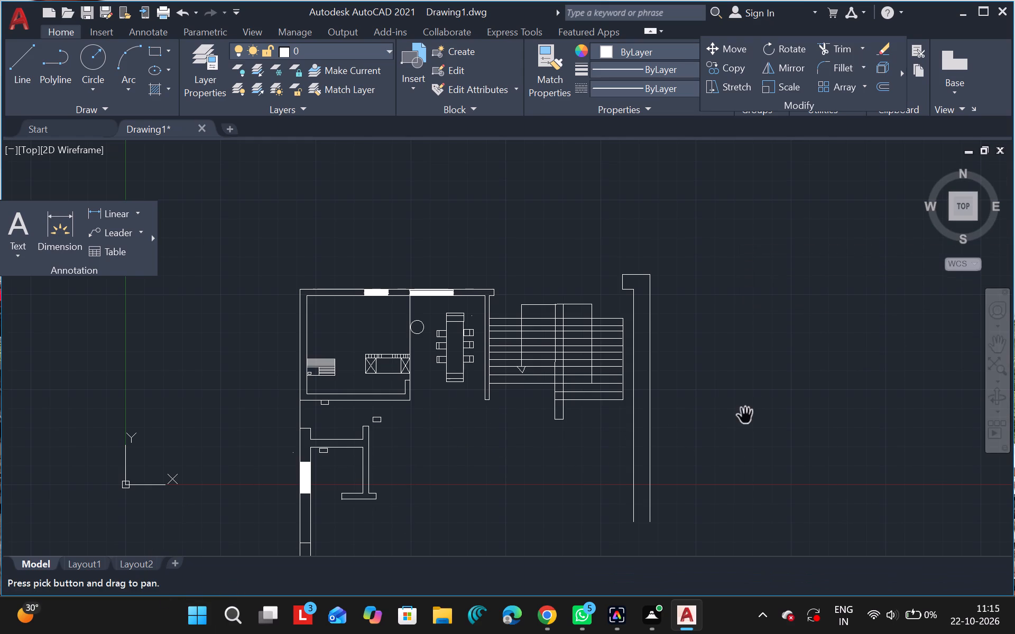
left_click_drag(495, 475, 454, 357)
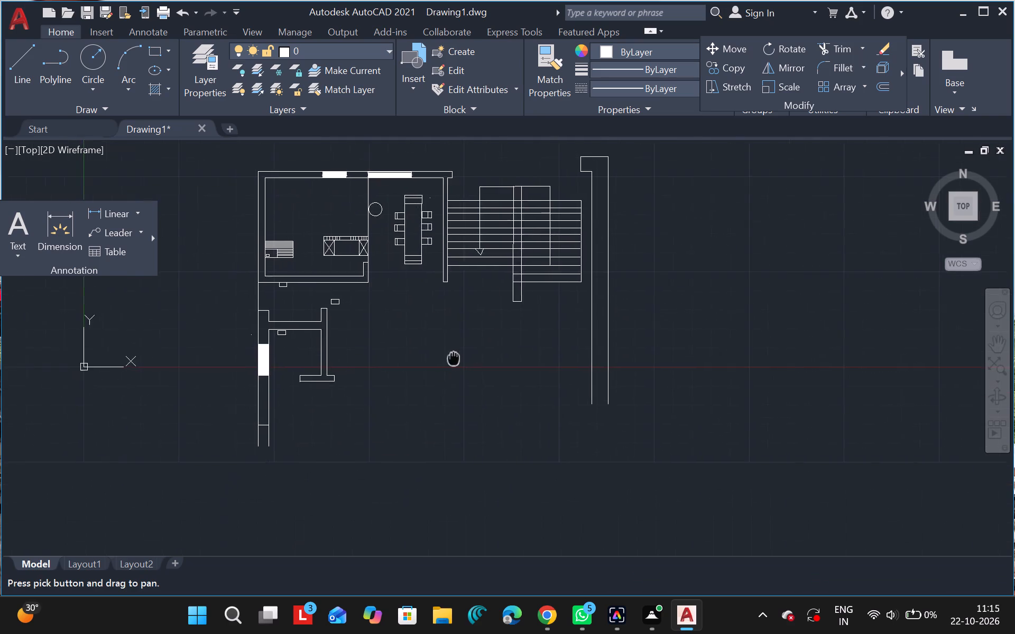
left_click_drag(454, 357, 507, 316)
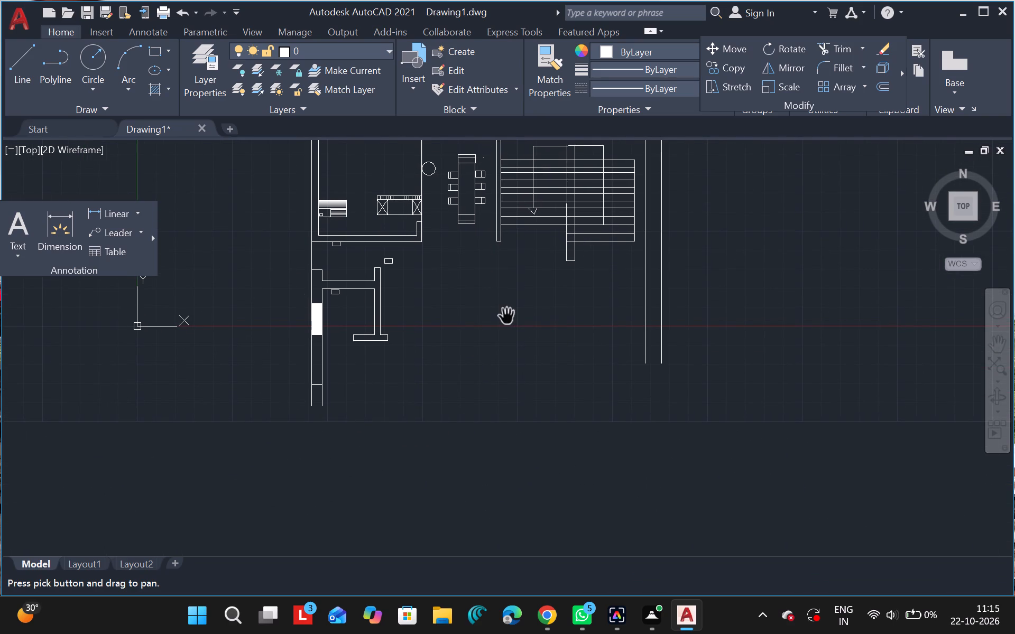
key("Escape")
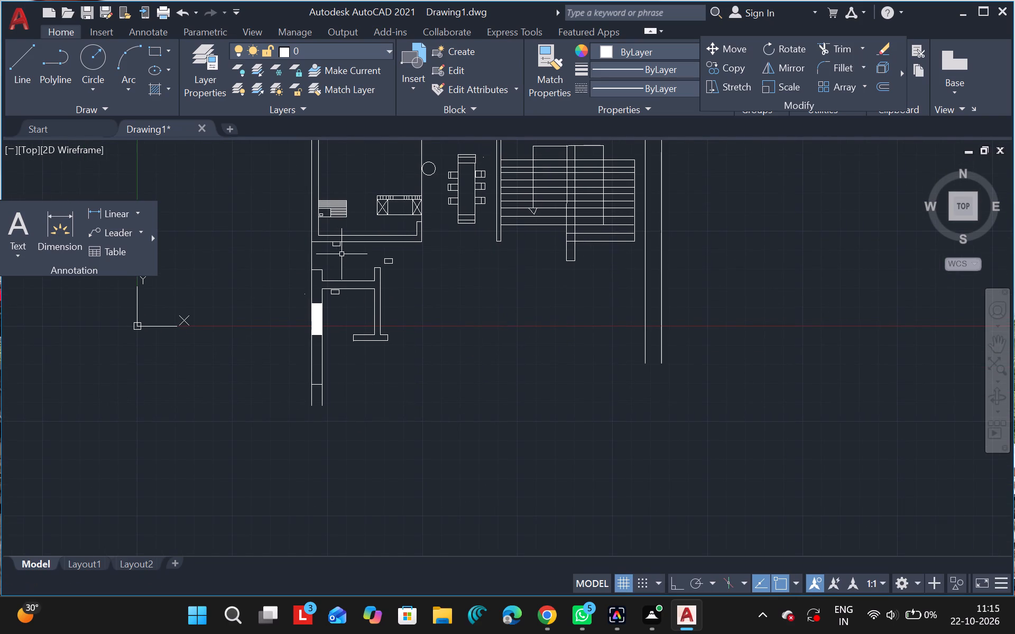
scroll(342, 254, "up", 2, "ctrl")
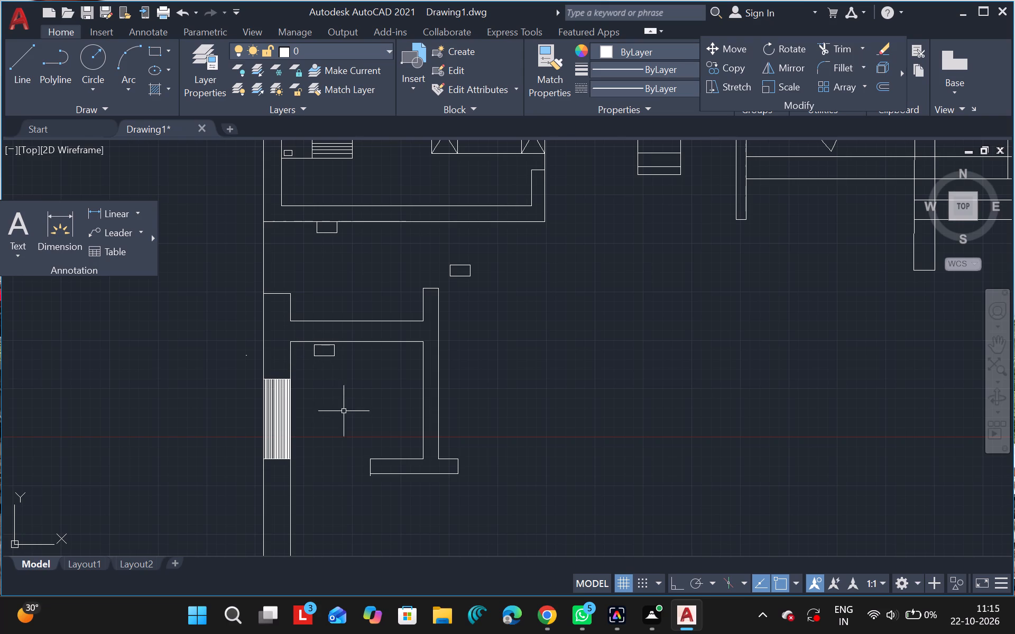
left_click(323, 353)
left_click(332, 367)
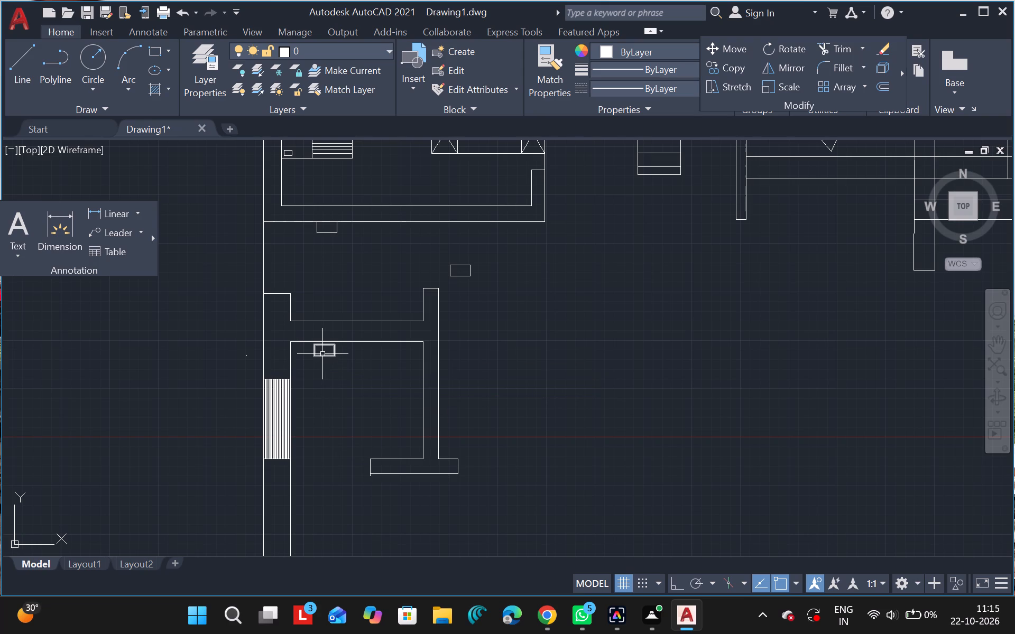
left_click(322, 356)
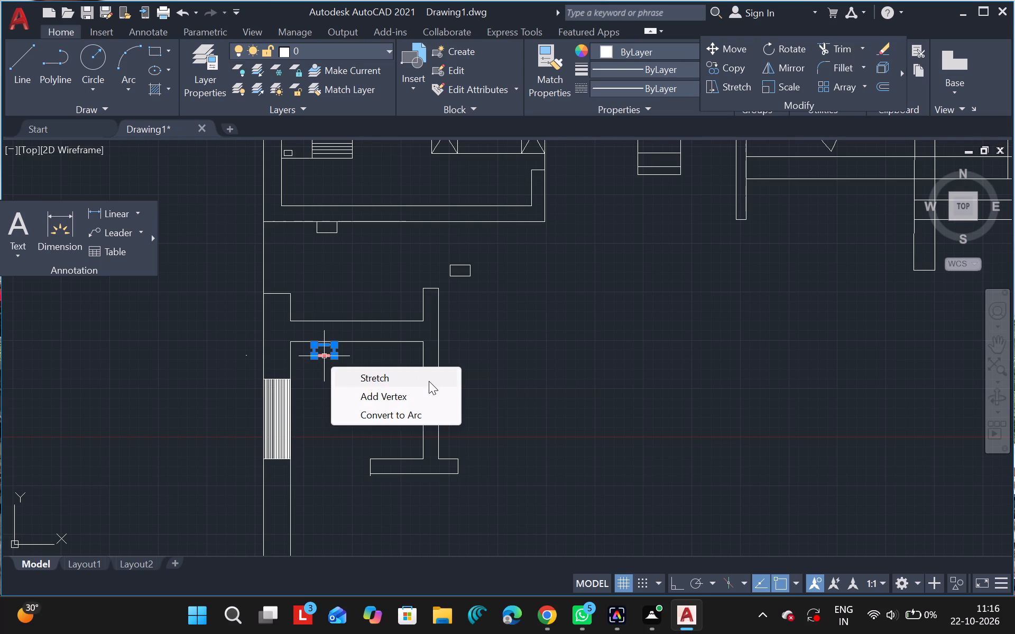
type("mo")
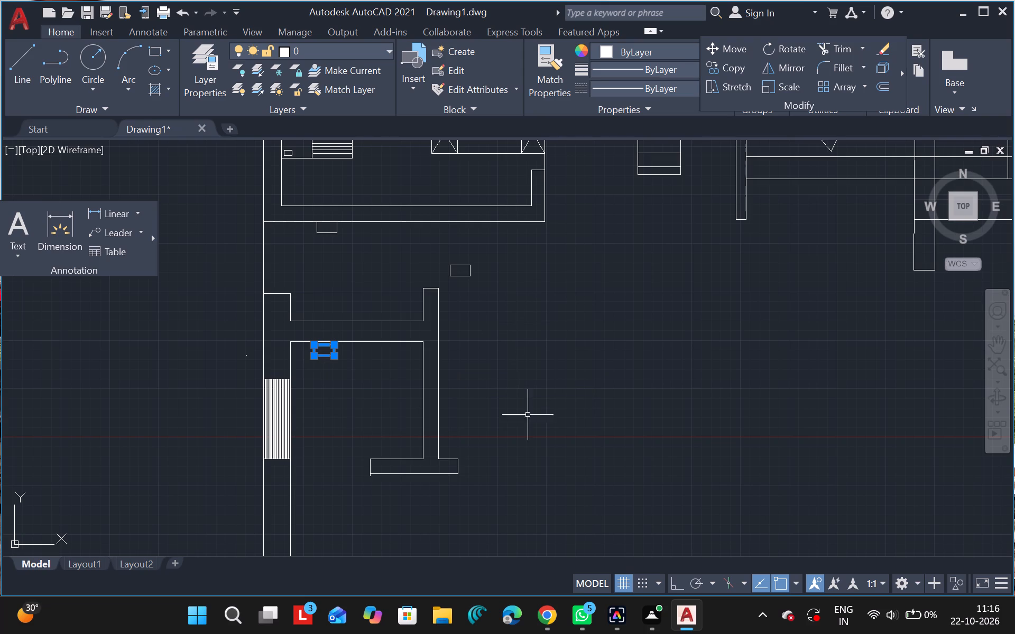
type("mo")
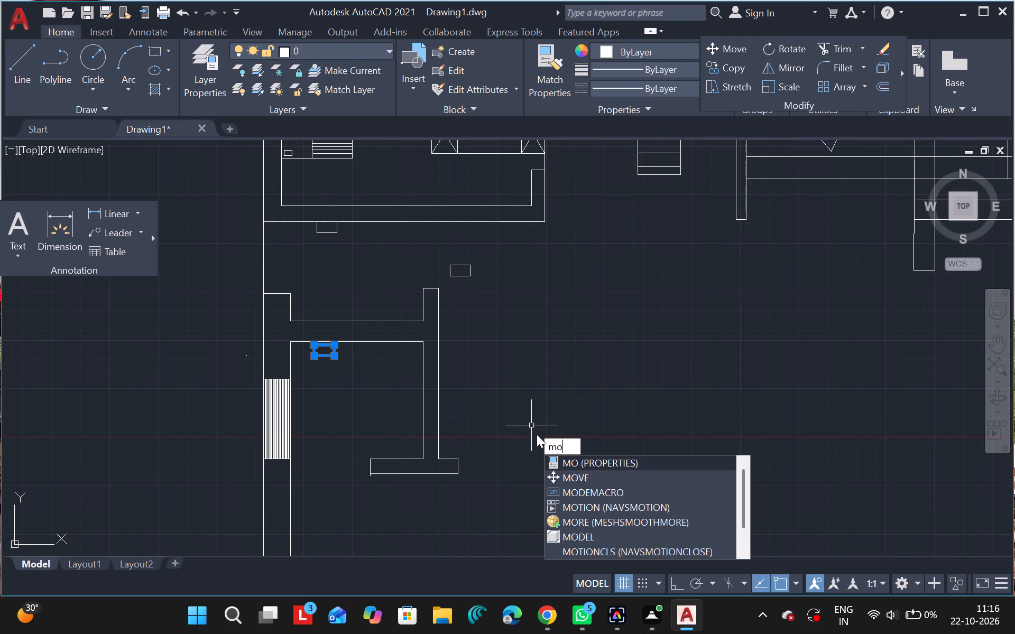
triple_click(573, 473)
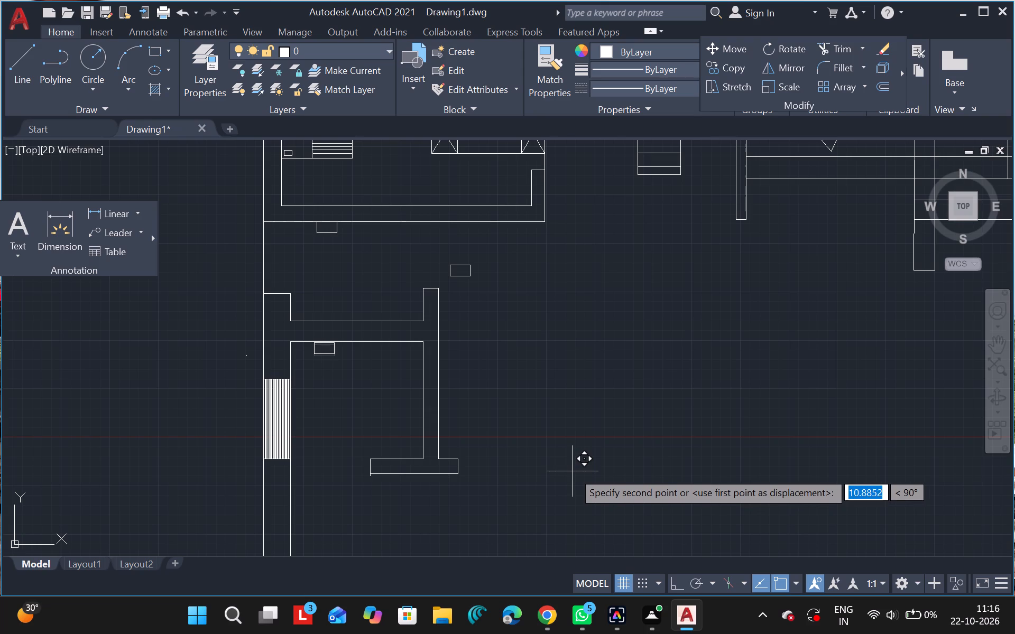
left_click(573, 471)
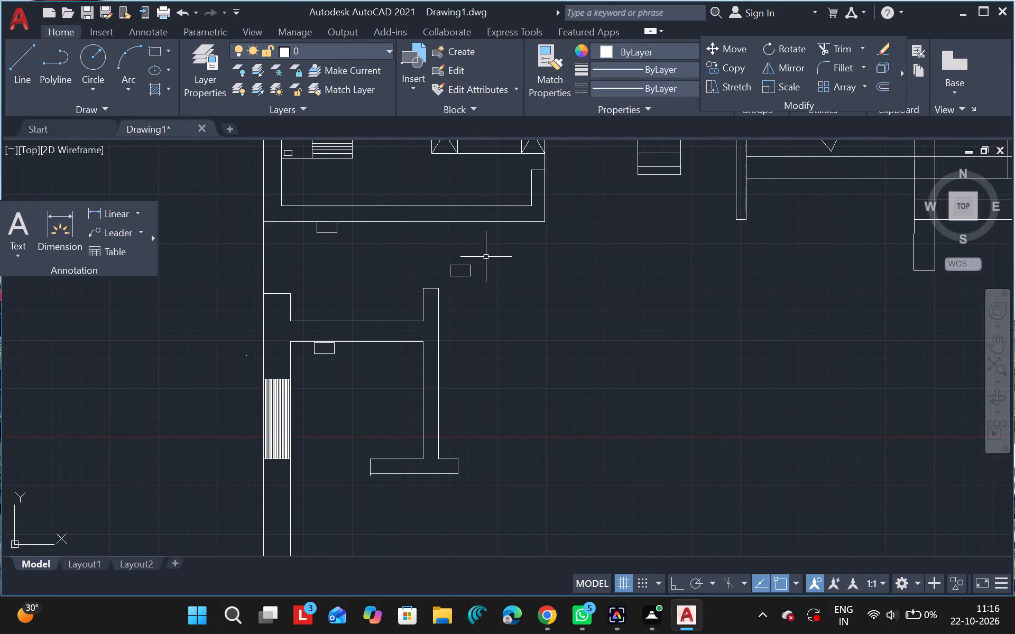
Draw two sloping lines about 95 units long from the lower rectangle fixture's bottom corners, meeting in a downward-pointing triangle below it.
left_click(154, 50)
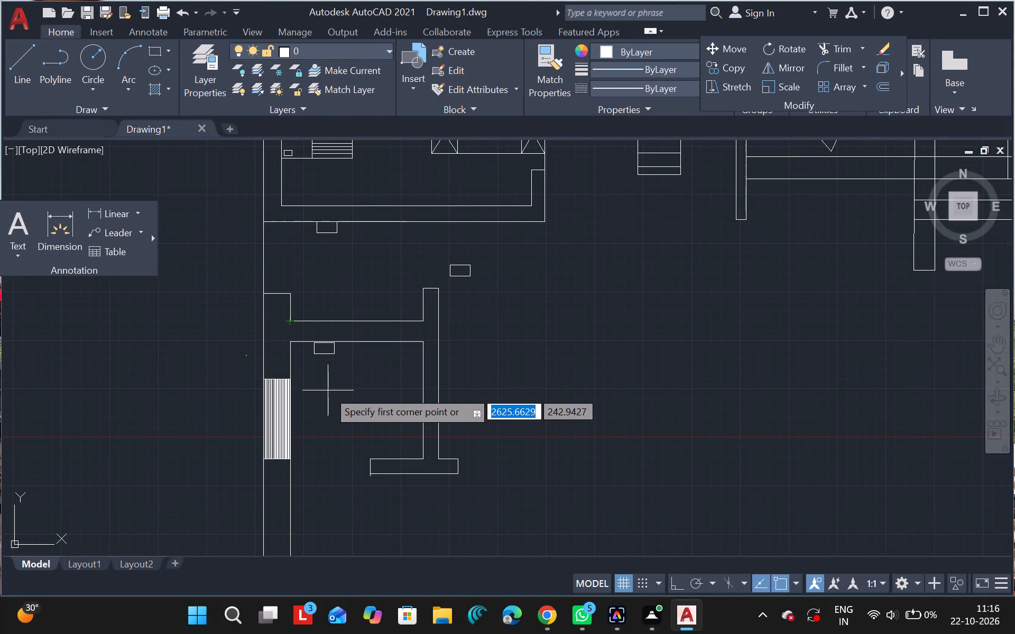
key("Escape")
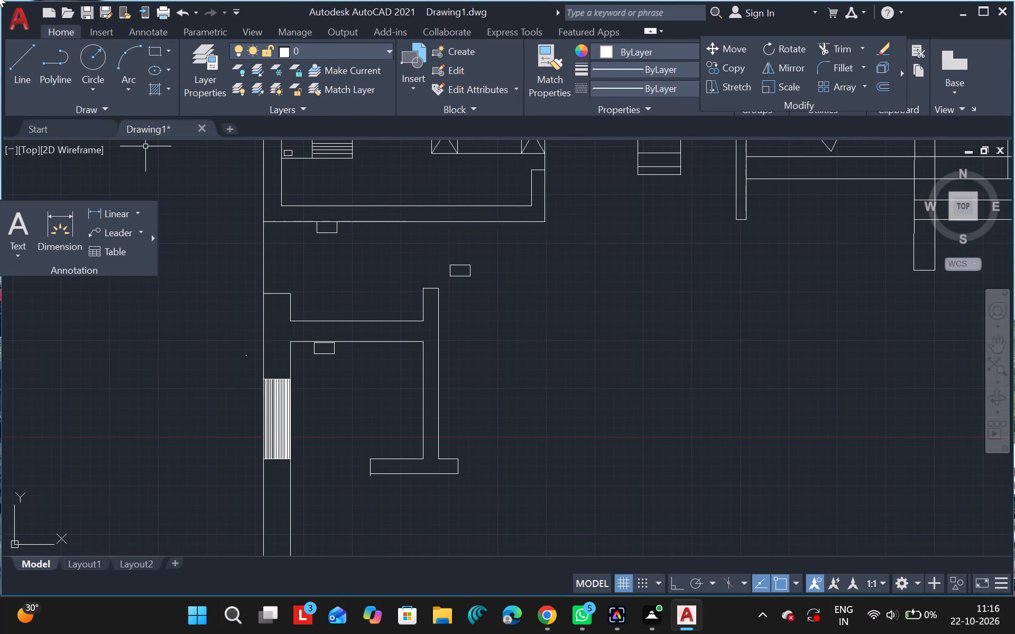
left_click(16, 71)
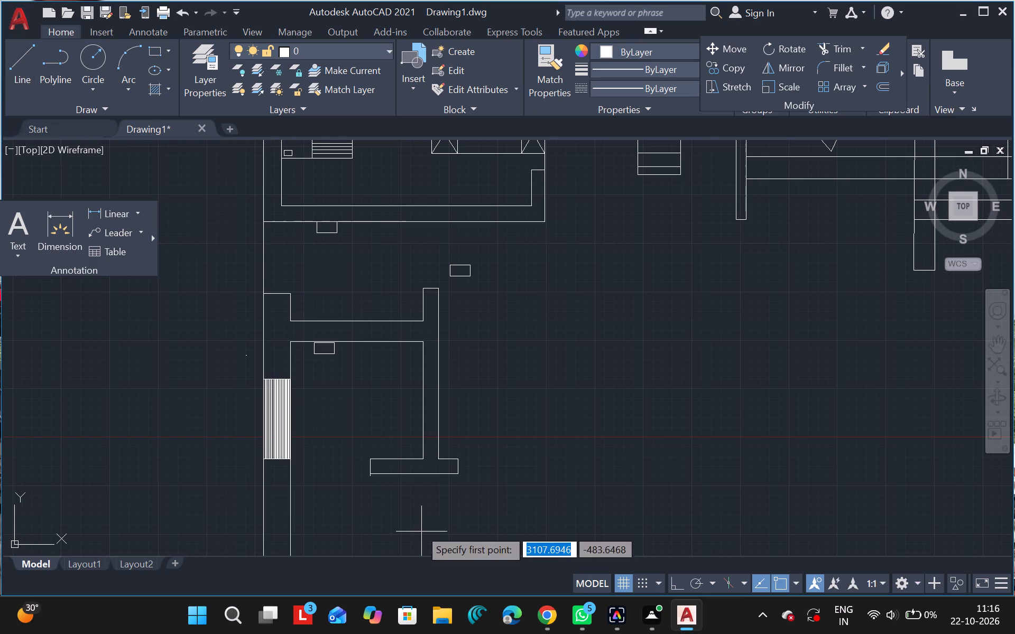
left_click_drag(316, 354, 322, 362)
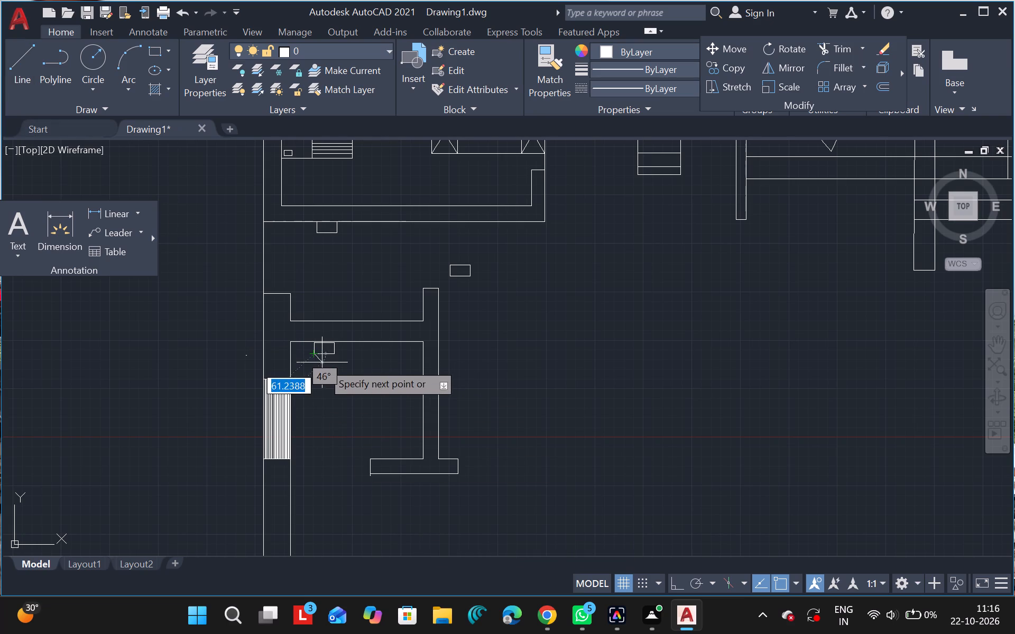
left_click_drag(322, 362, 317, 366)
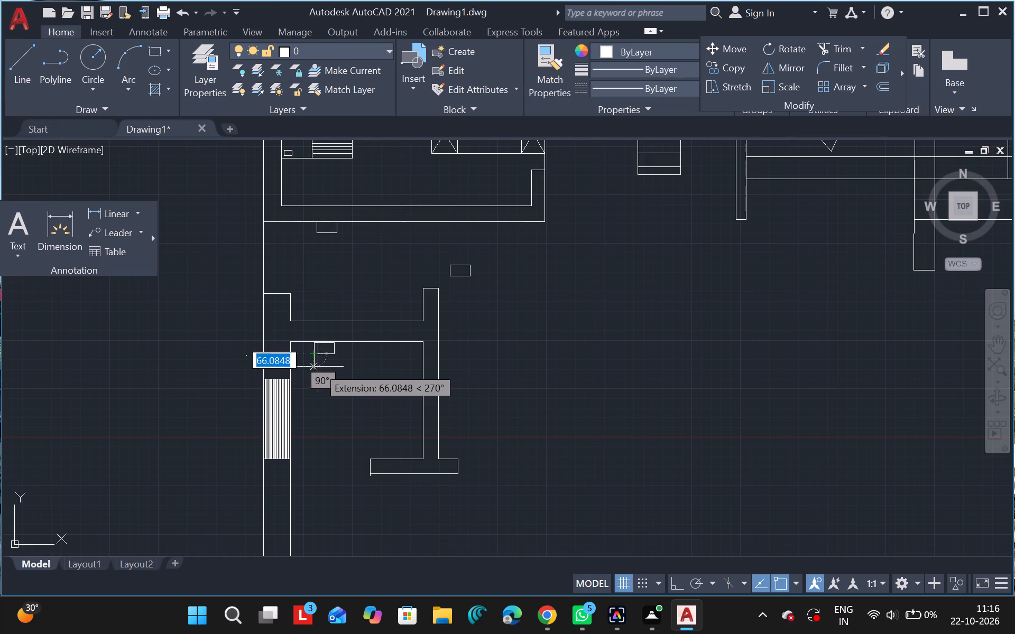
left_click_drag(317, 366, 316, 369)
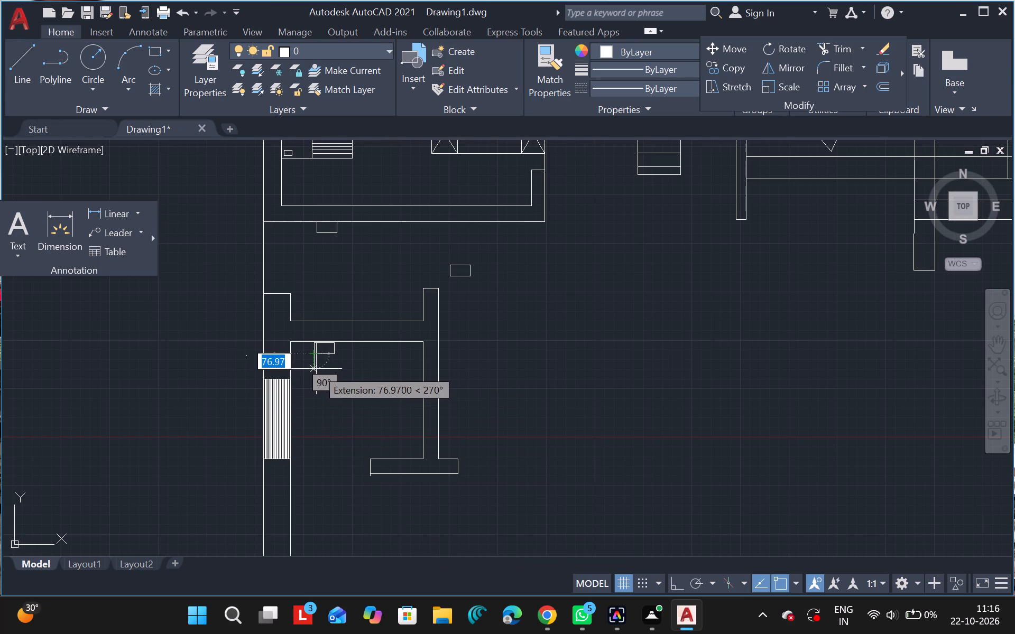
left_click_drag(316, 369, 316, 366)
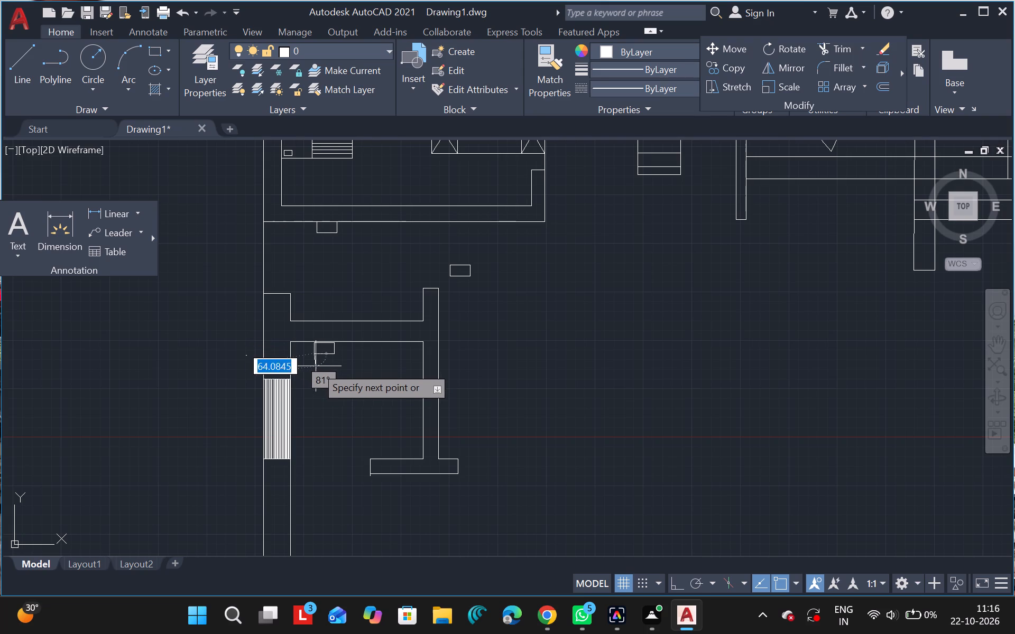
left_click_drag(316, 366, 316, 369)
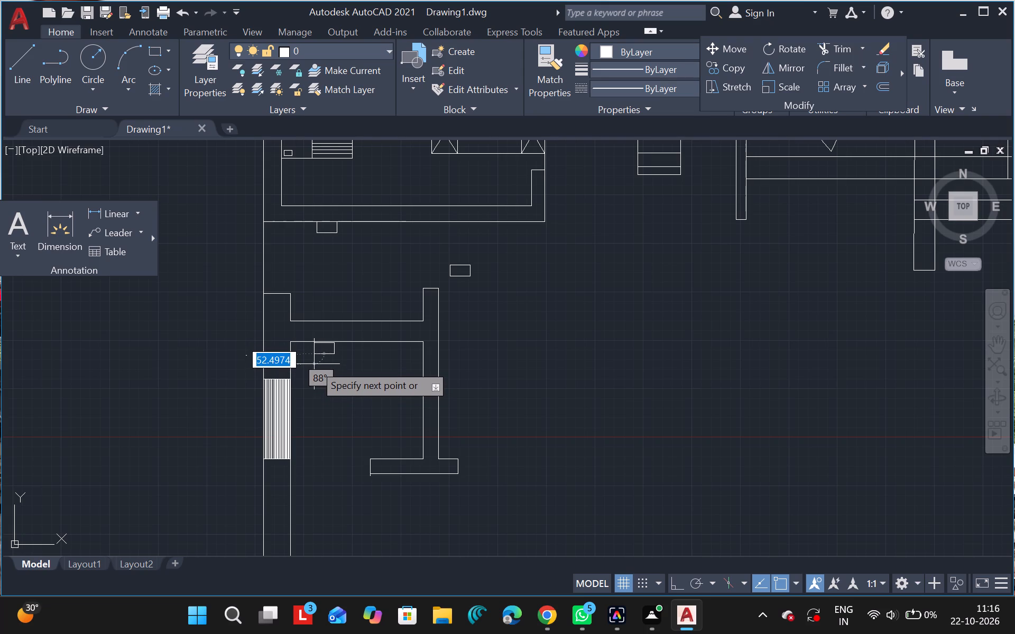
left_click_drag(314, 363, 326, 369)
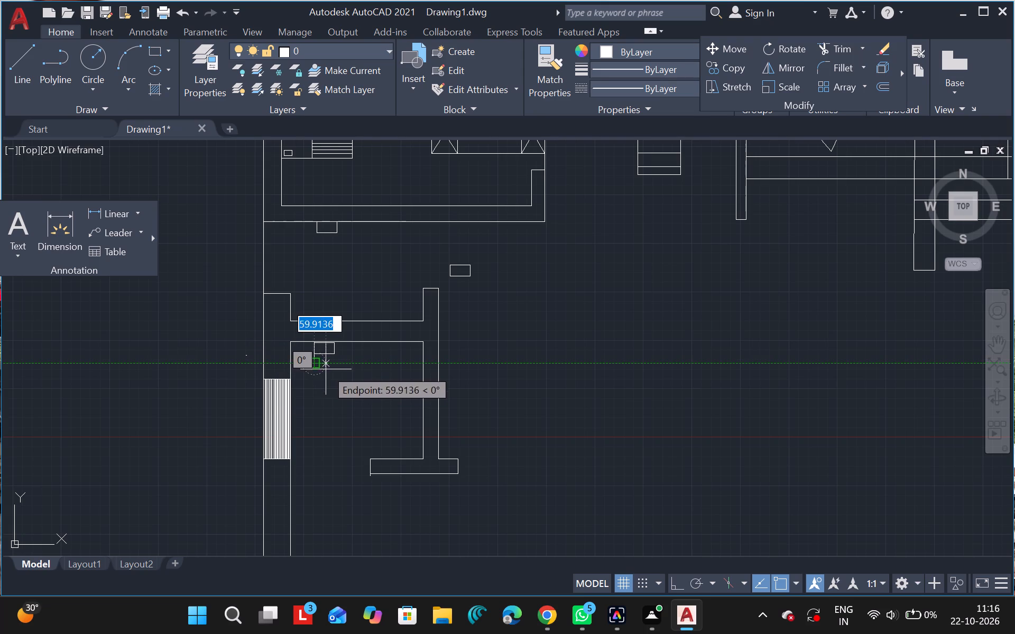
left_click_drag(326, 369, 319, 371)
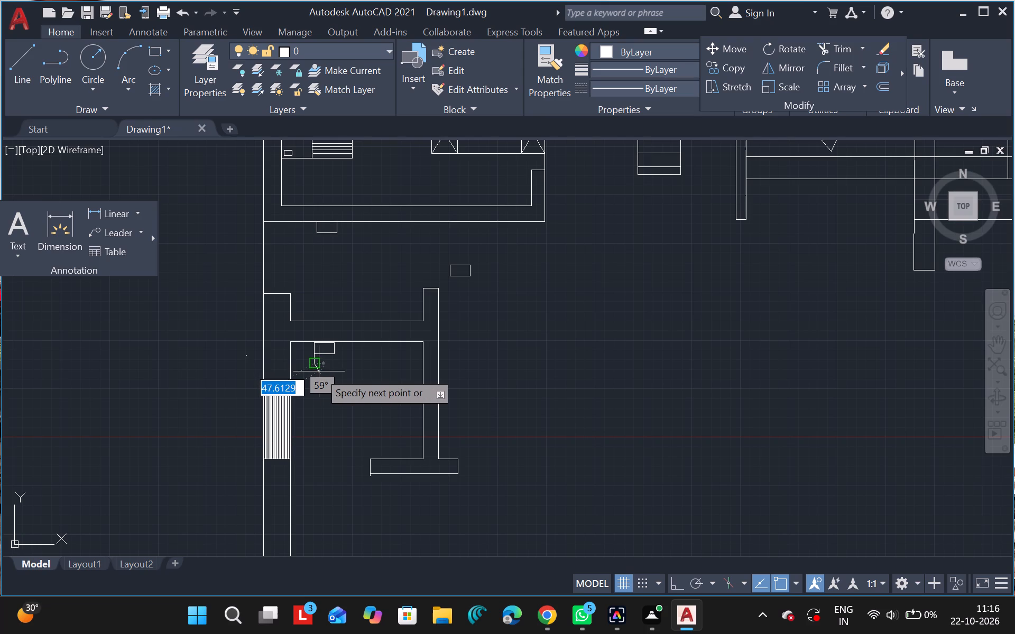
key("ctrl+z")
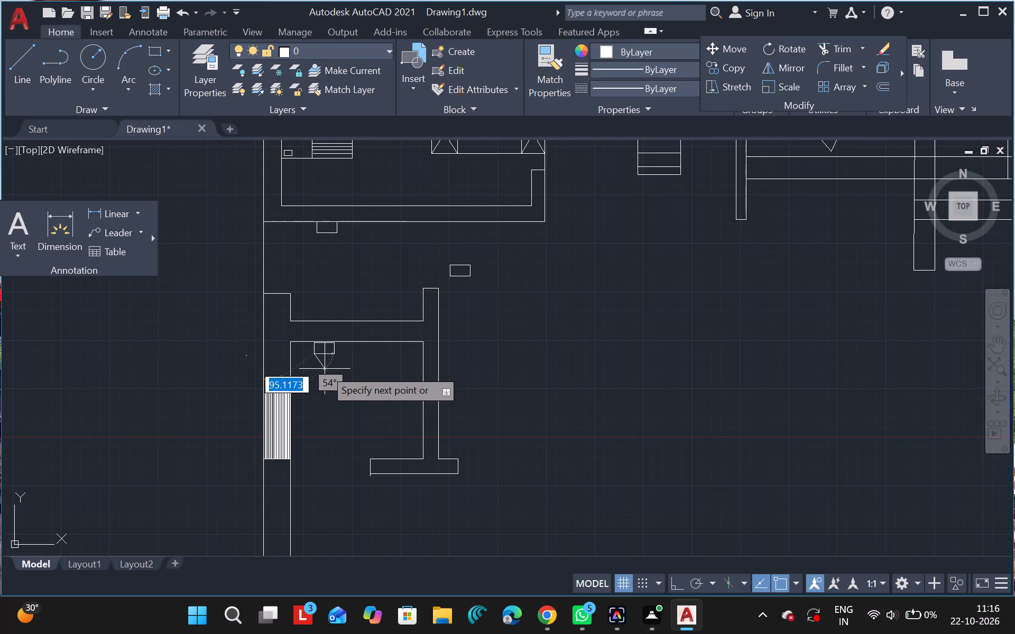
left_click_drag(325, 369, 331, 349)
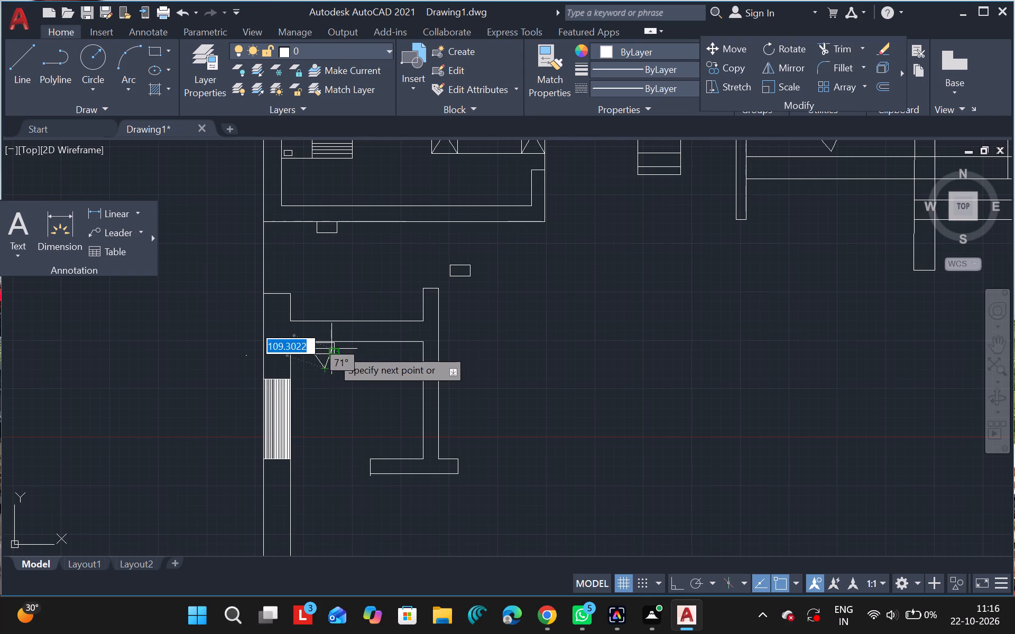
left_click_drag(331, 349, 336, 354)
left_click(336, 354)
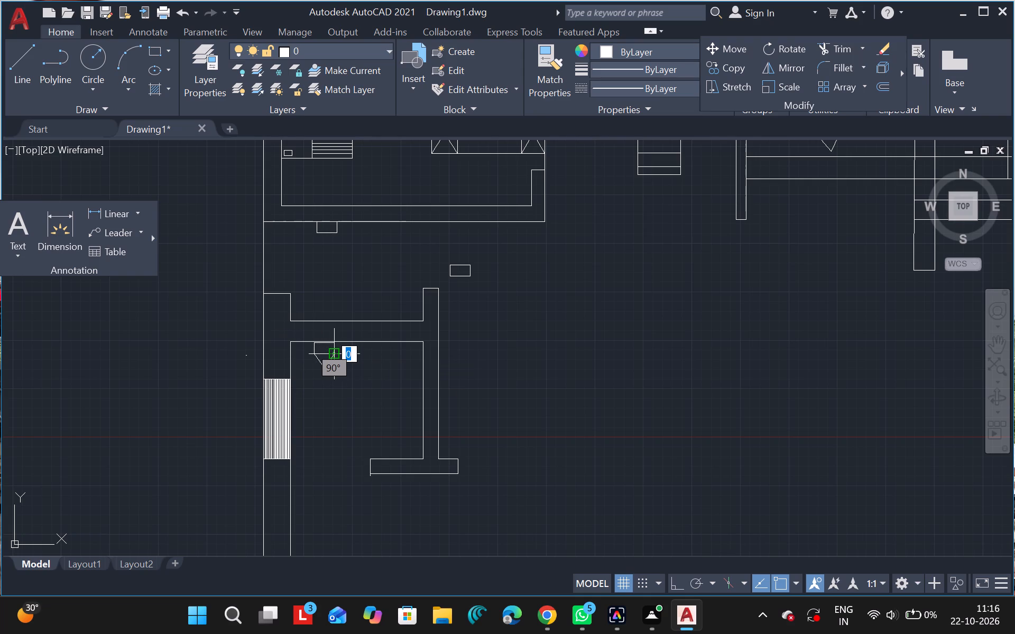
key("Escape")
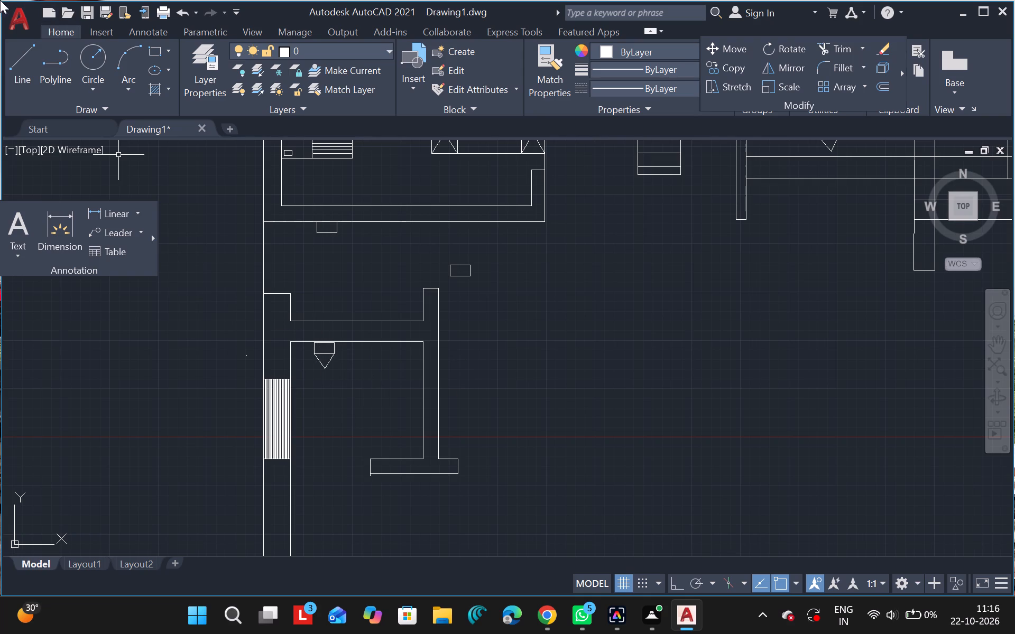
Draw a matching downward-pointing triangle with sides about 90 units long beneath the rectangle fixture on the kitchen's outer south wall line.
left_click_drag(24, 55, 169, 189)
left_click(21, 67)
left_click_drag(315, 232, 326, 239)
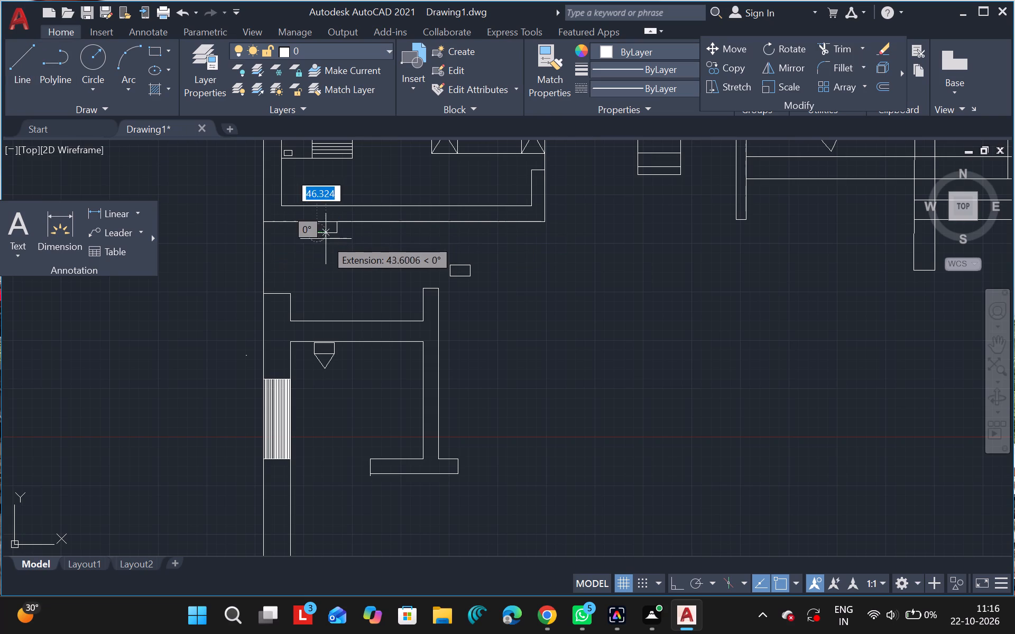
left_click_drag(326, 239, 329, 245)
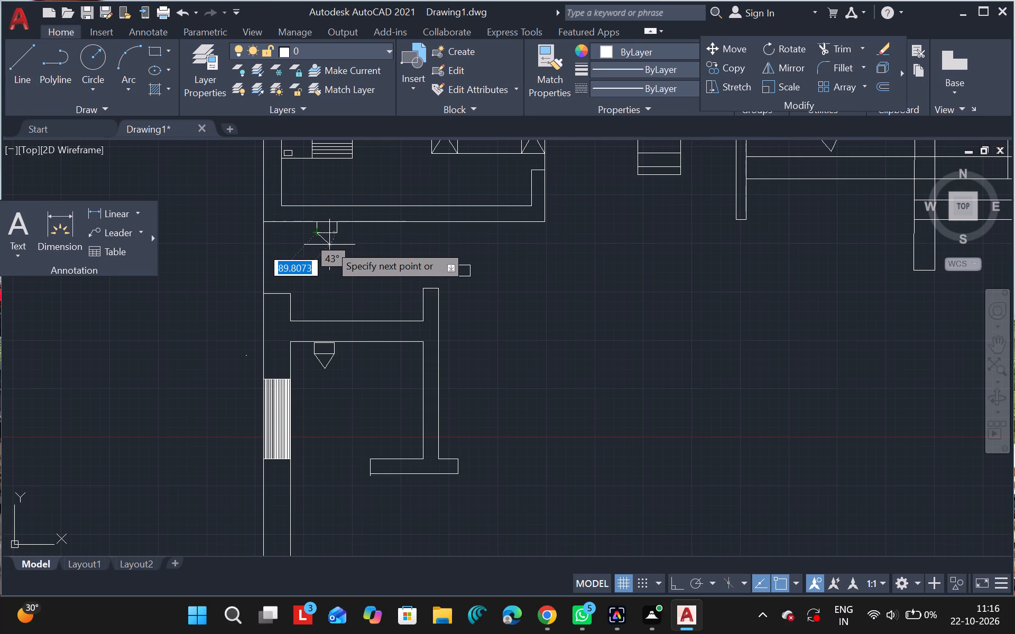
left_click_drag(329, 245, 329, 245)
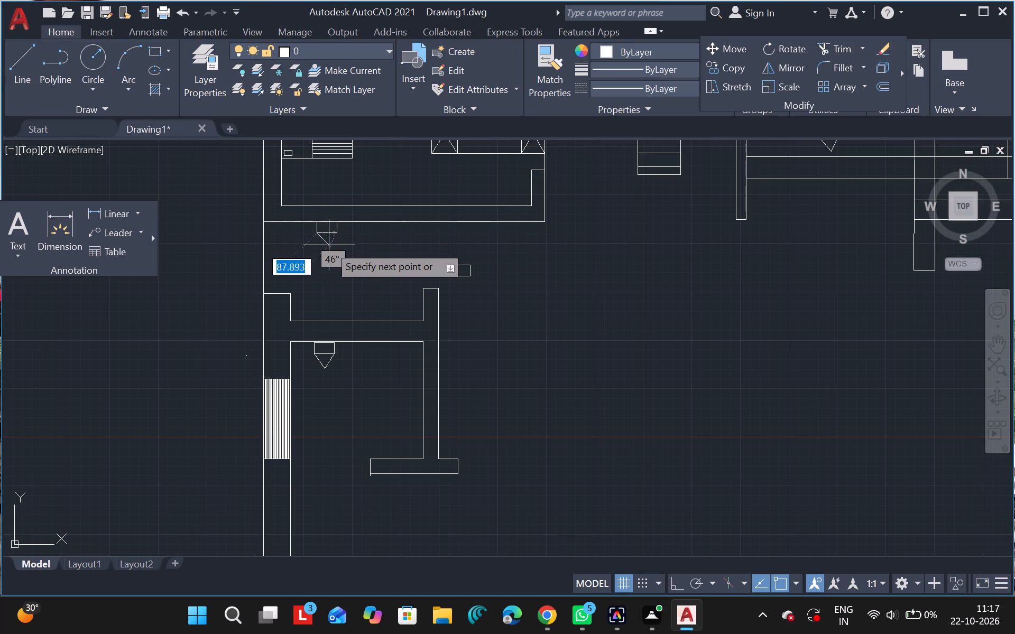
left_click_drag(329, 245, 329, 246)
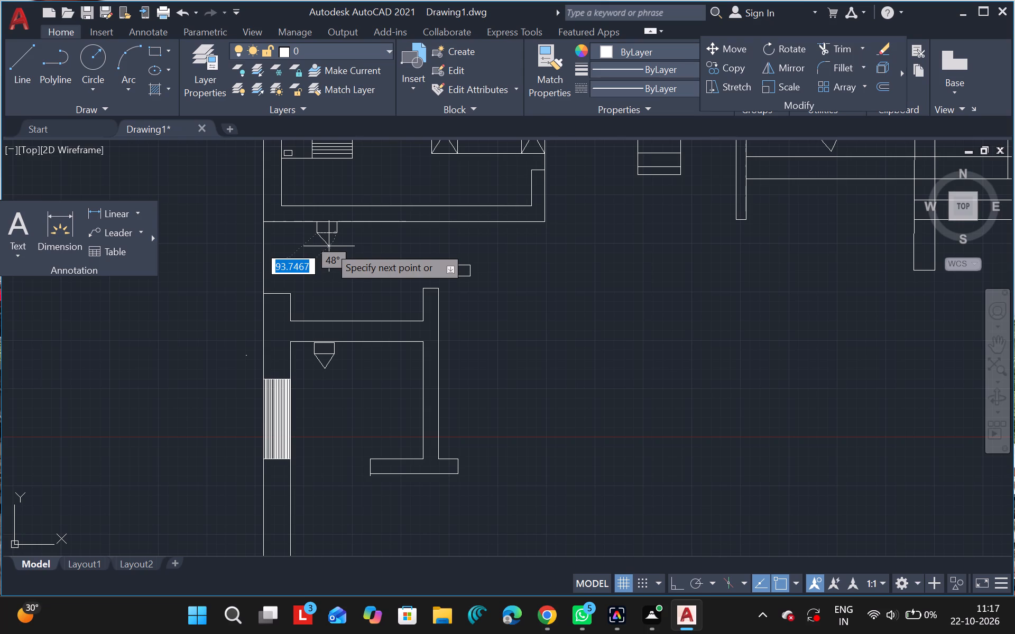
left_click_drag(329, 246, 328, 246)
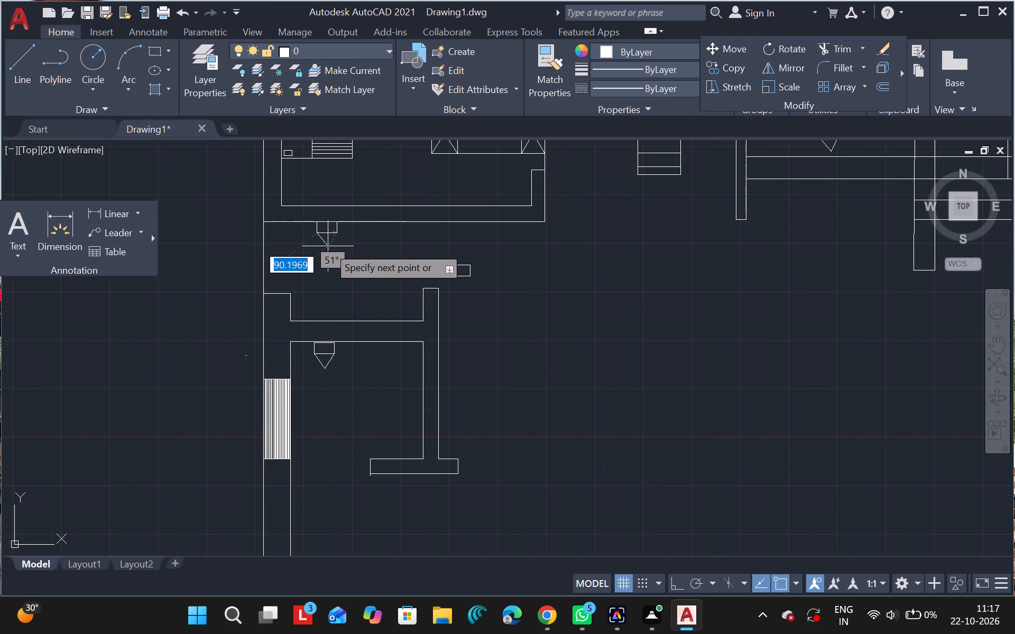
left_click_drag(328, 246, 334, 237)
left_click(334, 237)
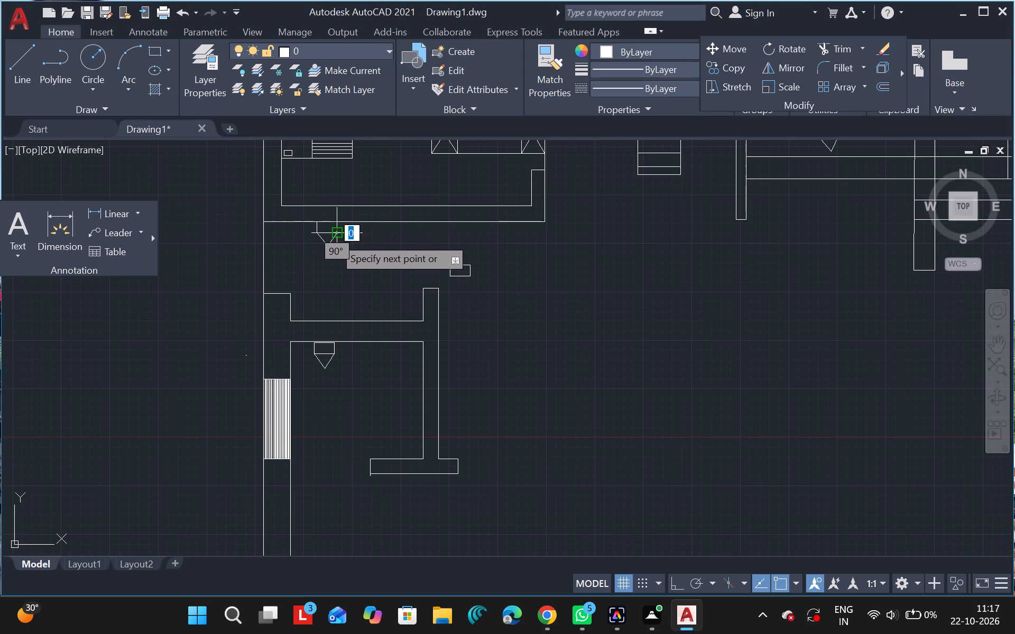
key("Escape")
Delete the original small freestanding rectangle near the short vertical wall's upper end.
scroll(377, 282, "down", 2, "ctrl")
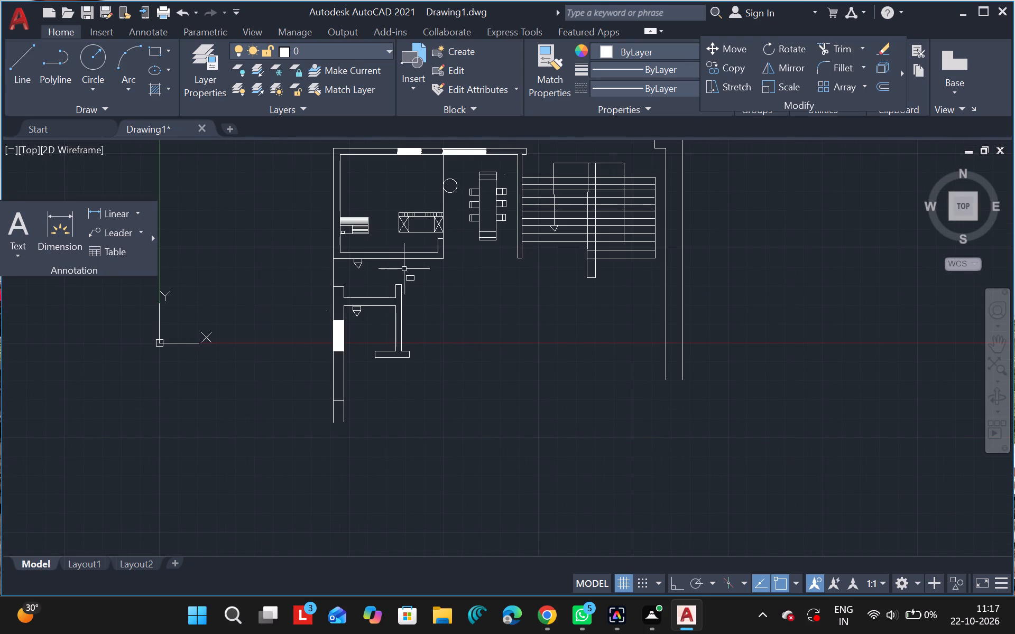
left_click(406, 279)
key("Delete")
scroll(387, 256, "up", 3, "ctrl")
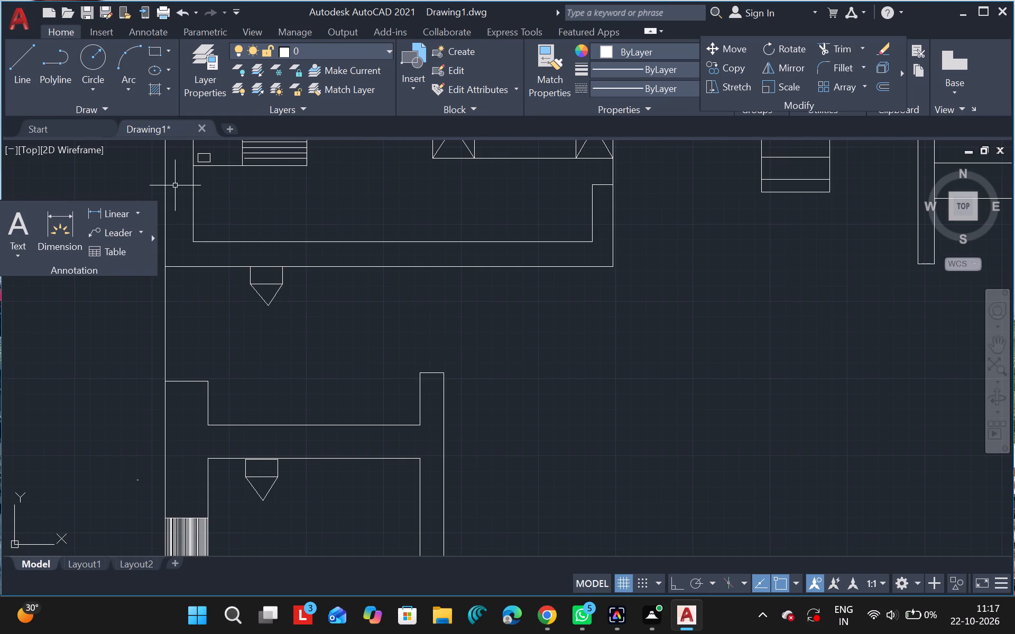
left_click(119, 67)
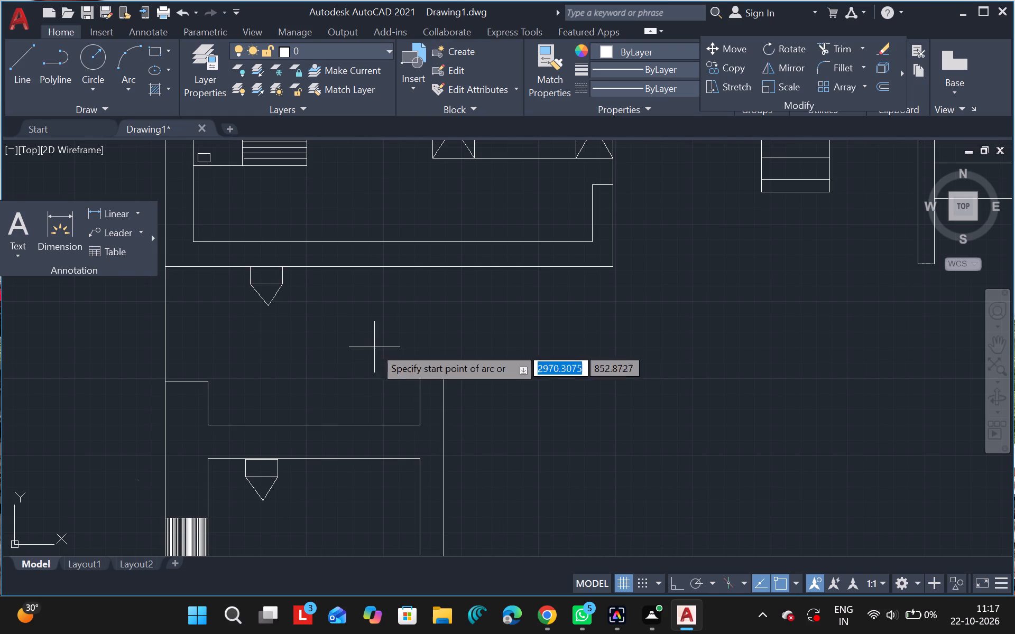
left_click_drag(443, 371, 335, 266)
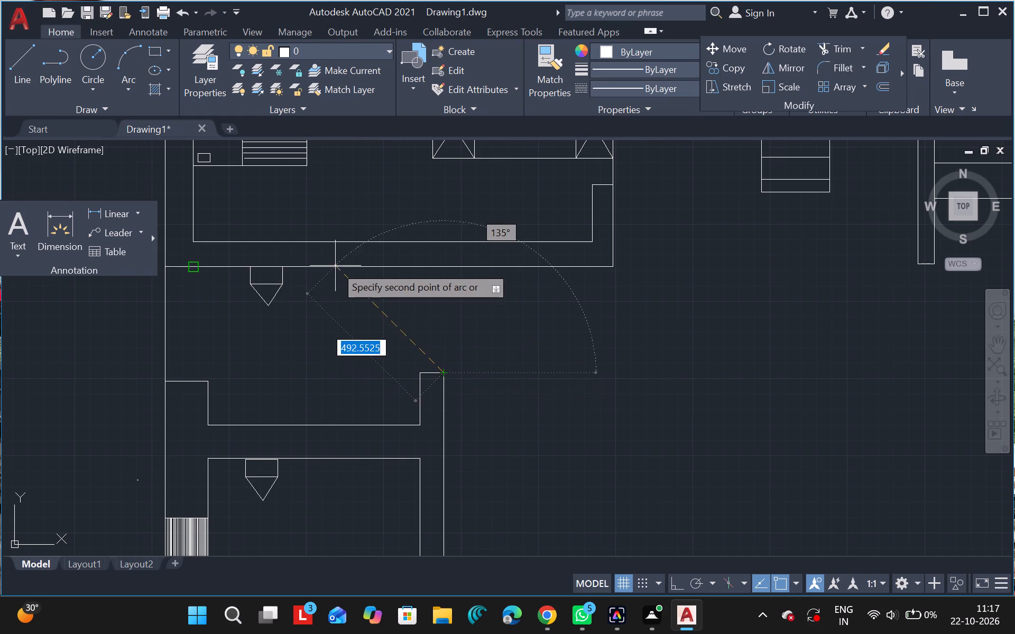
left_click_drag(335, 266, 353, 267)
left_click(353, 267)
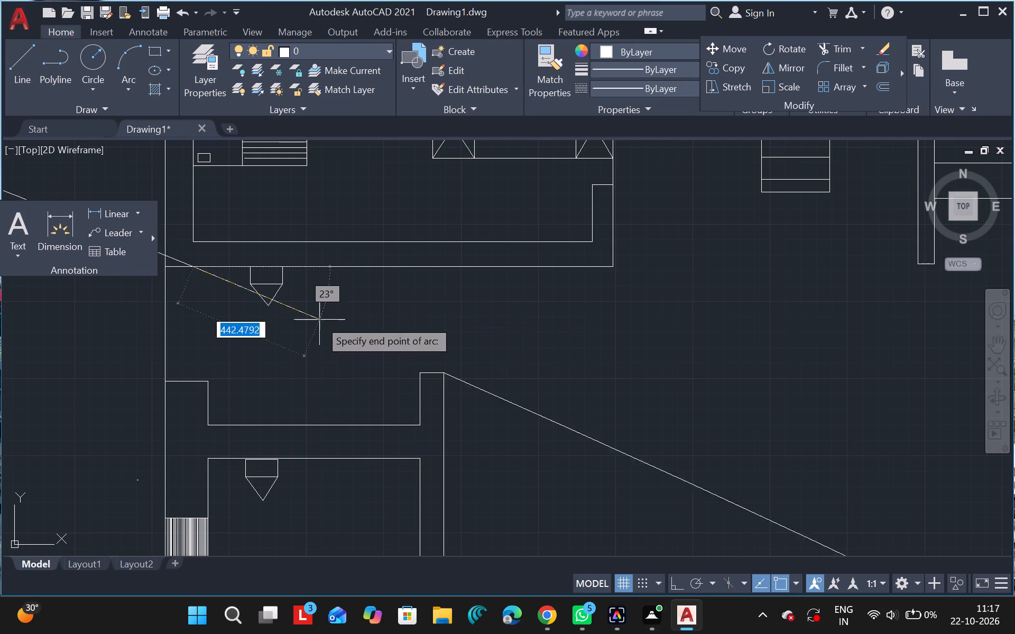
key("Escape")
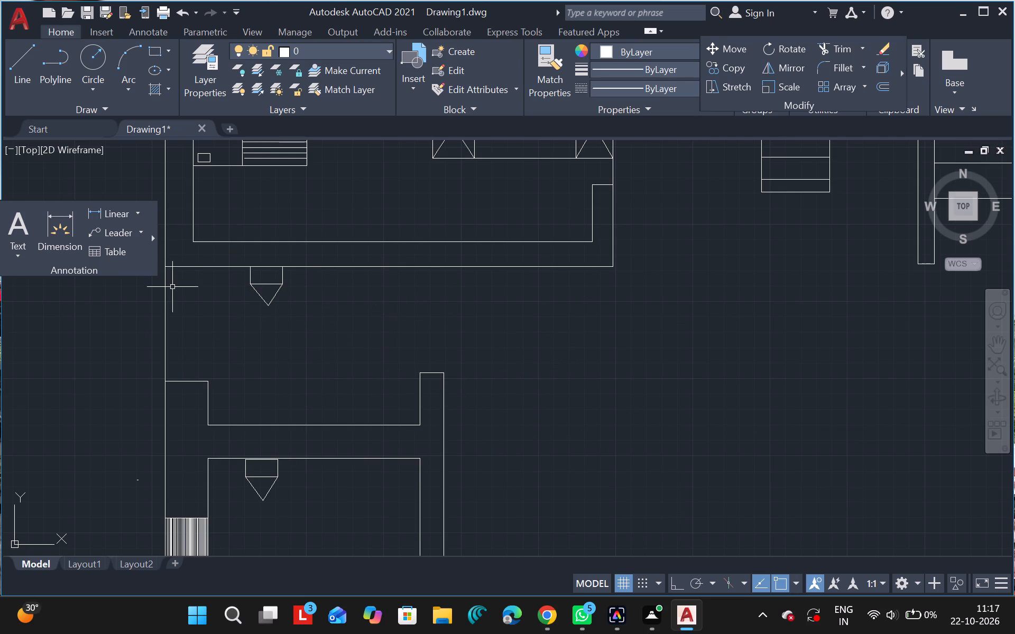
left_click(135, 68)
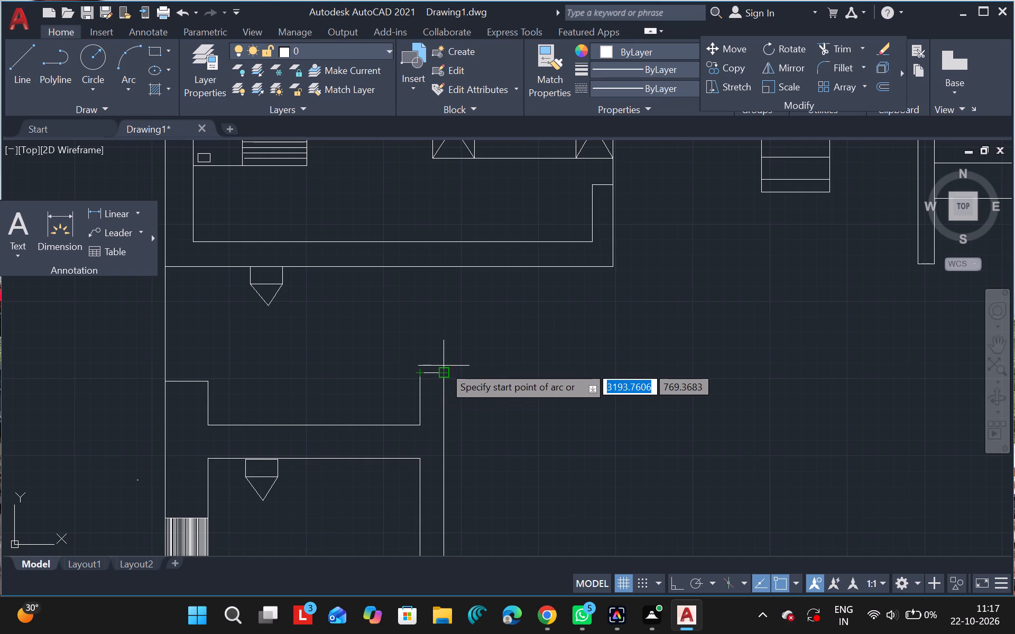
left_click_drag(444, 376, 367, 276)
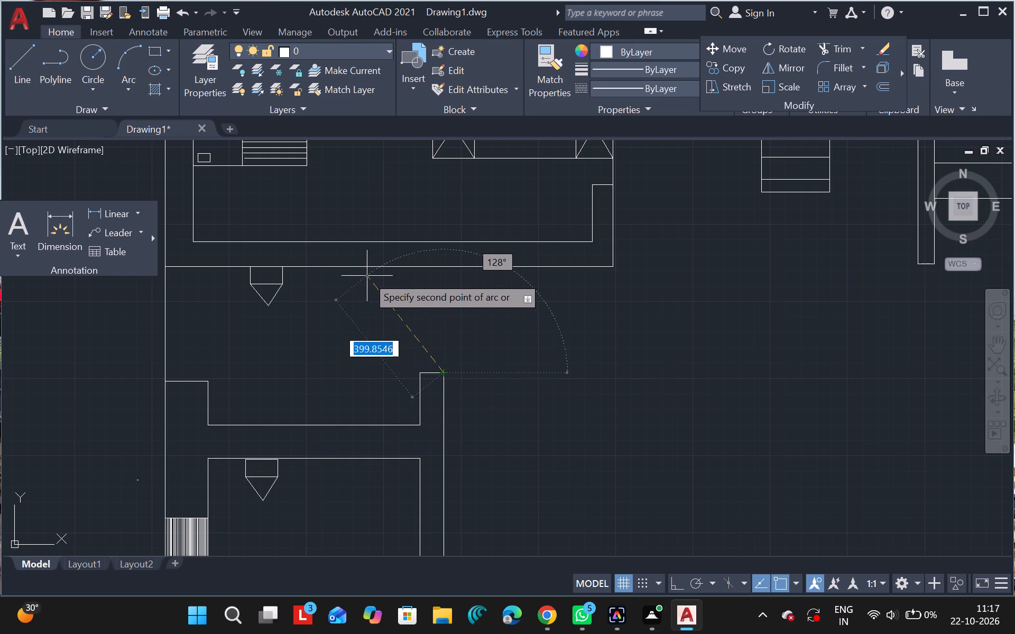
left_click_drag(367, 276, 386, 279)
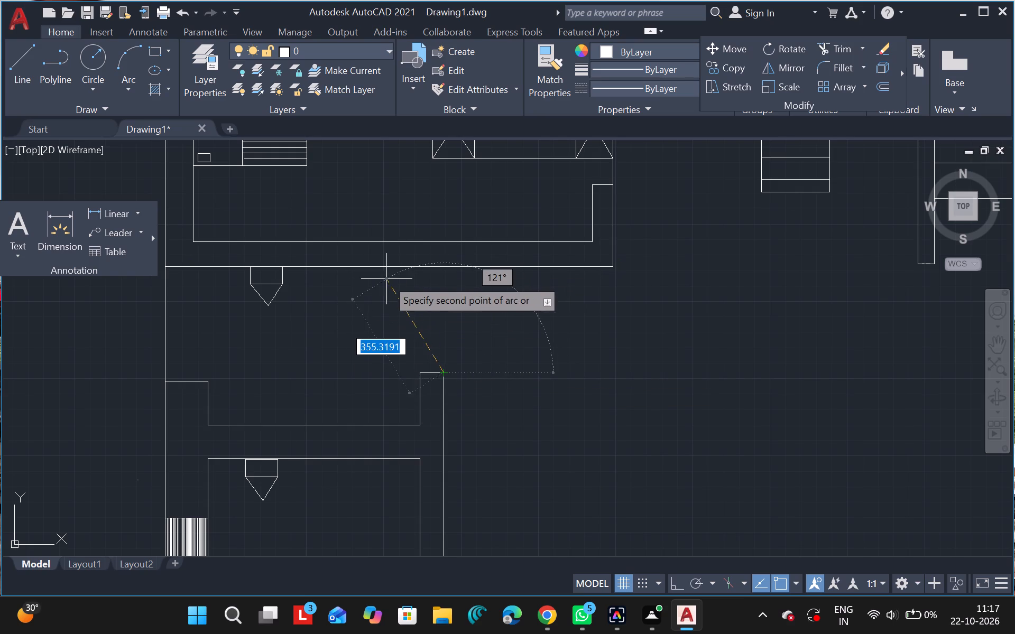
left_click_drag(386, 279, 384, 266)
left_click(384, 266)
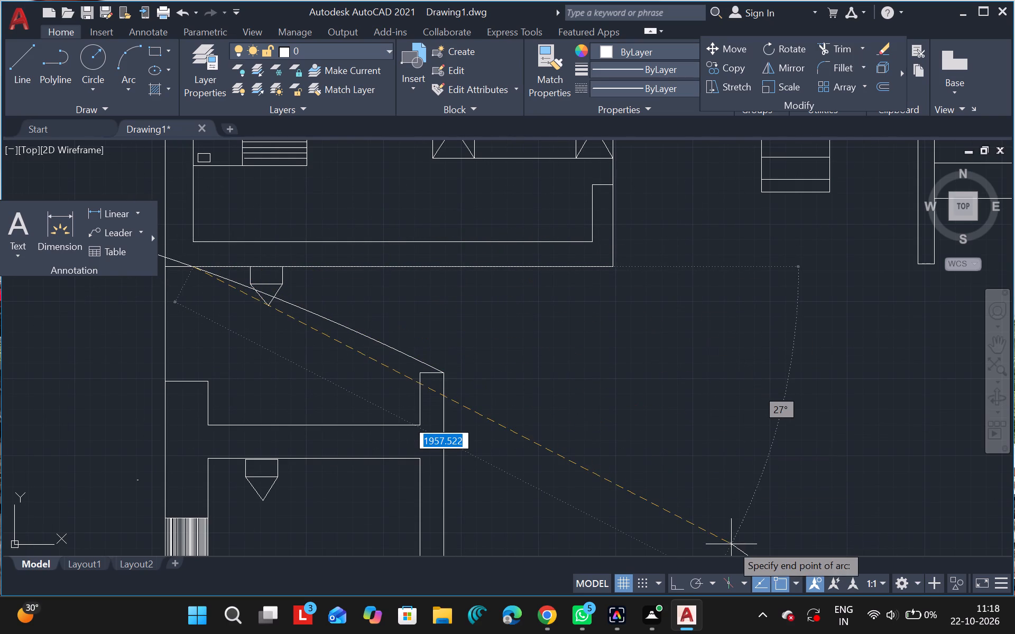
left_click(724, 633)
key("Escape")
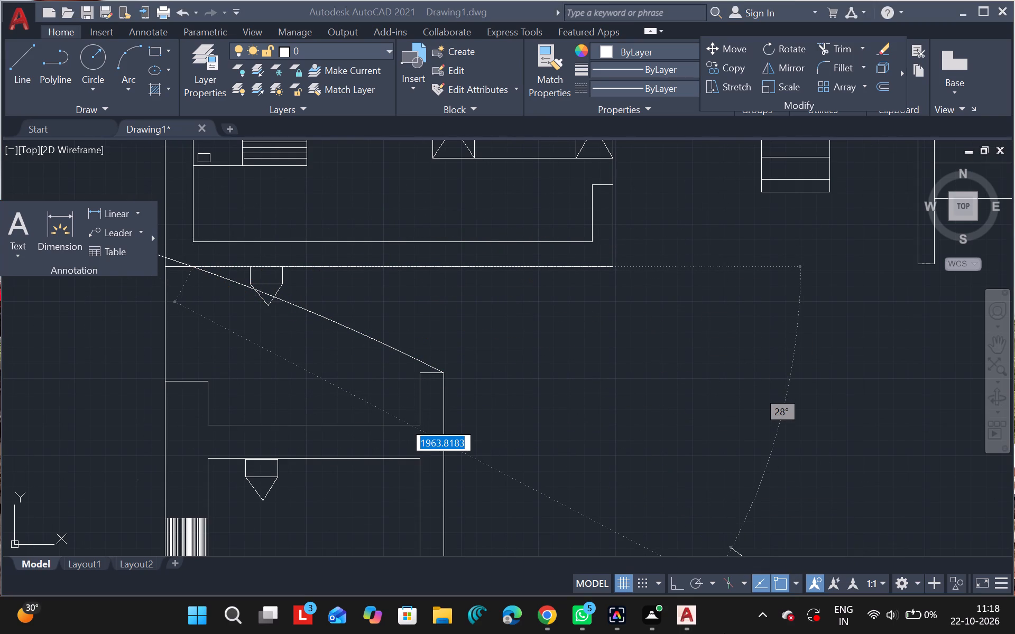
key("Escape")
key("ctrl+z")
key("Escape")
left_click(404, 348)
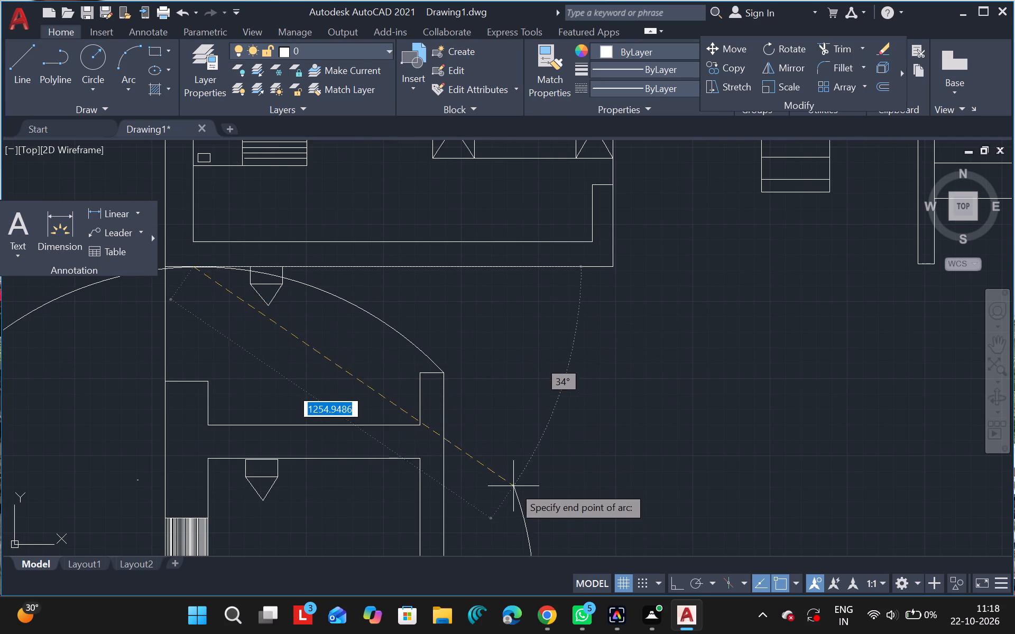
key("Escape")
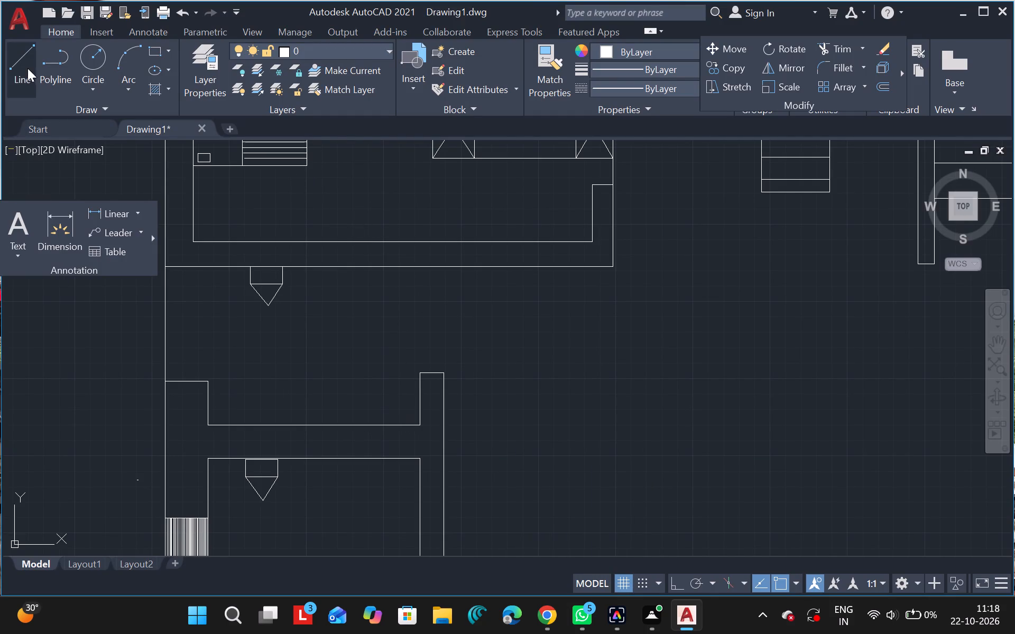
Draw a near-vertical guide line about 795 units long from the lower horizontal wall's midpoint up past the kitchen's south wall.
left_click(11, 64)
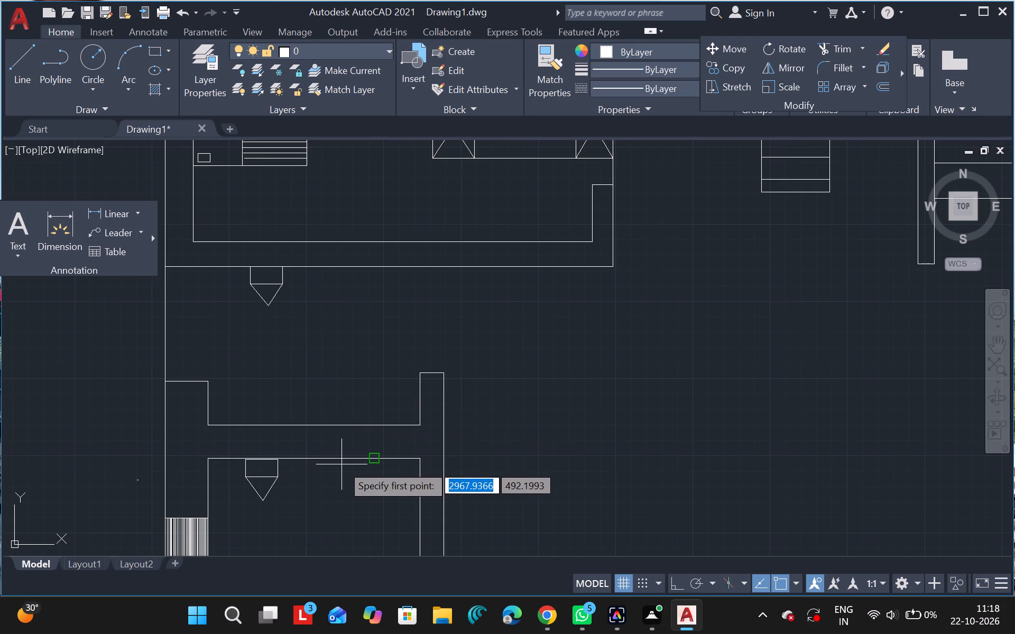
left_click_drag(337, 464, 350, 247)
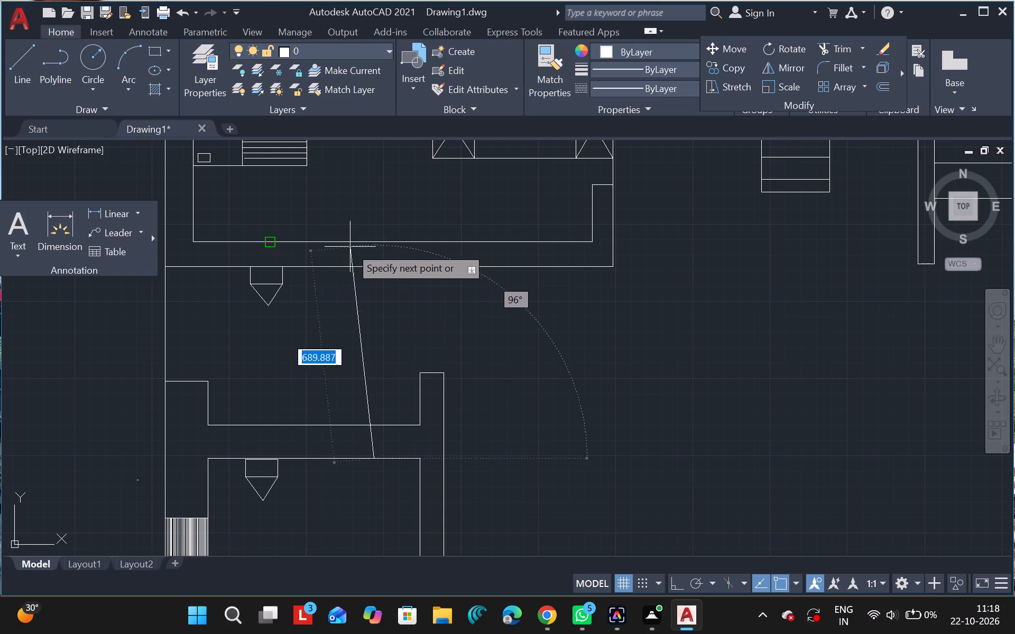
left_click_drag(350, 247, 379, 211)
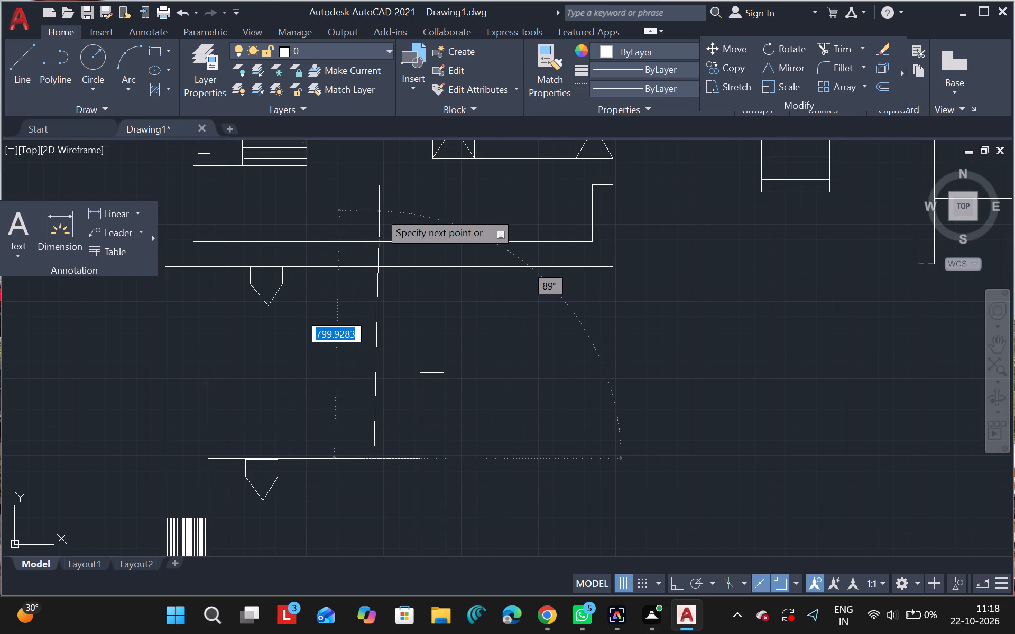
left_click_drag(379, 211, 372, 215)
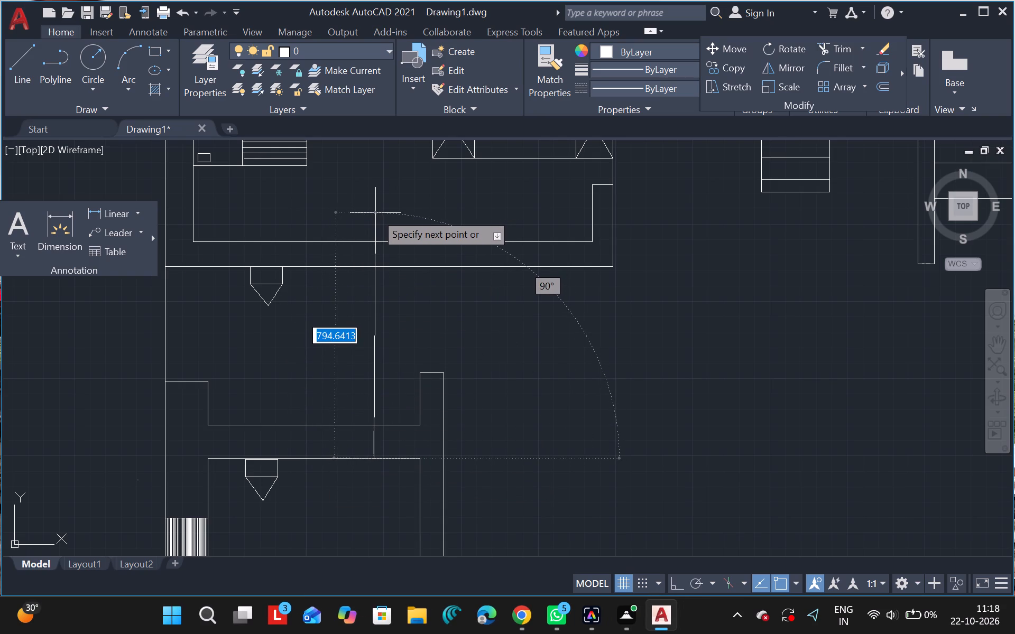
left_click(375, 213)
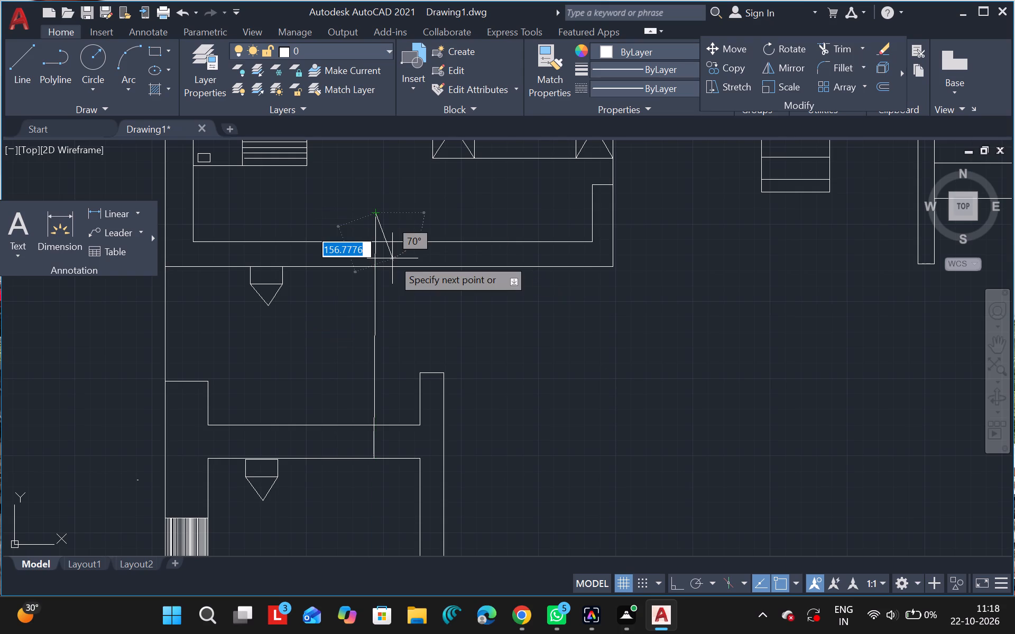
key("Escape")
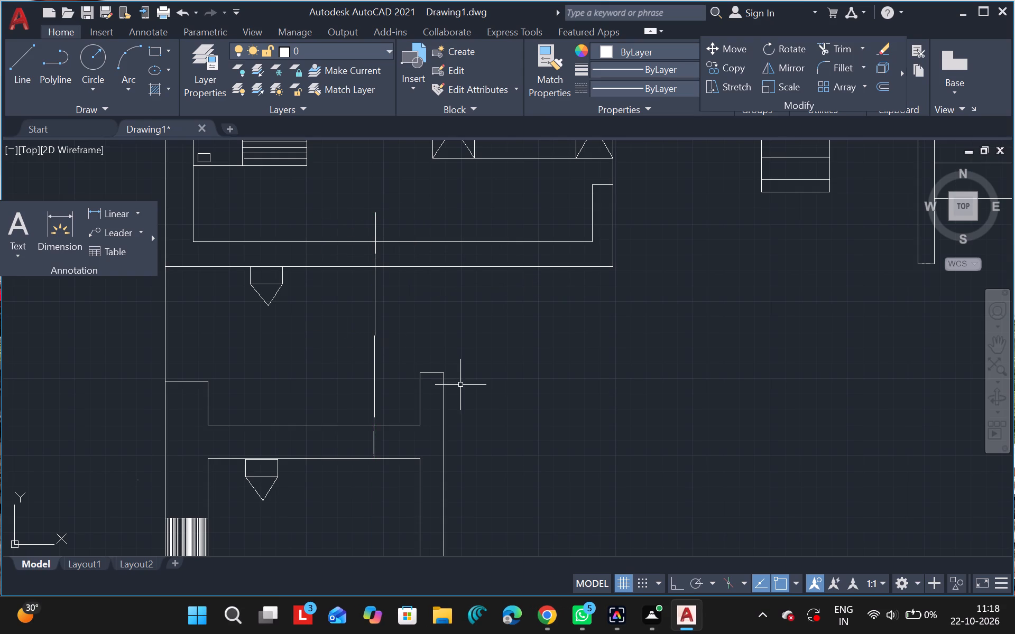
Draw a three-point arc from the short vertical wall's top outer corner through the guide line's crossing with the kitchen's outer south wall line, ending inside the kitchen.
left_click(31, 51)
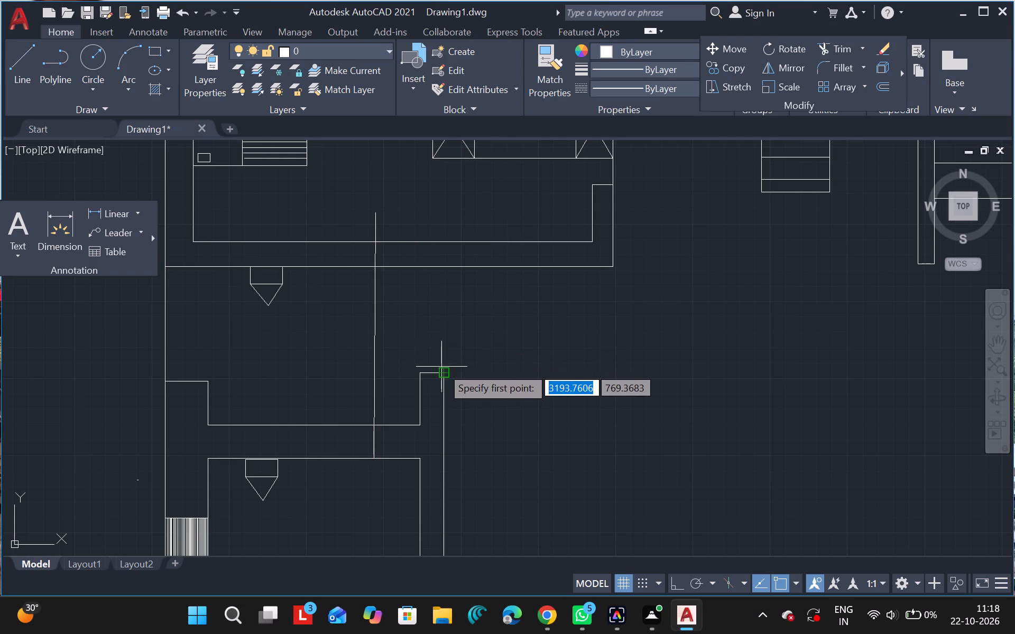
key("Escape")
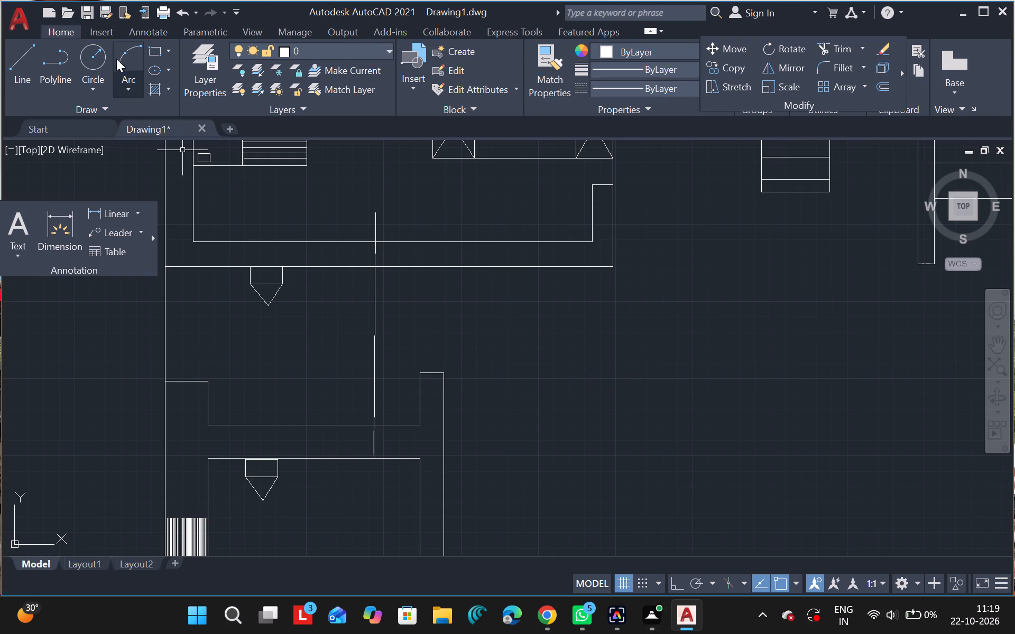
left_click(128, 55)
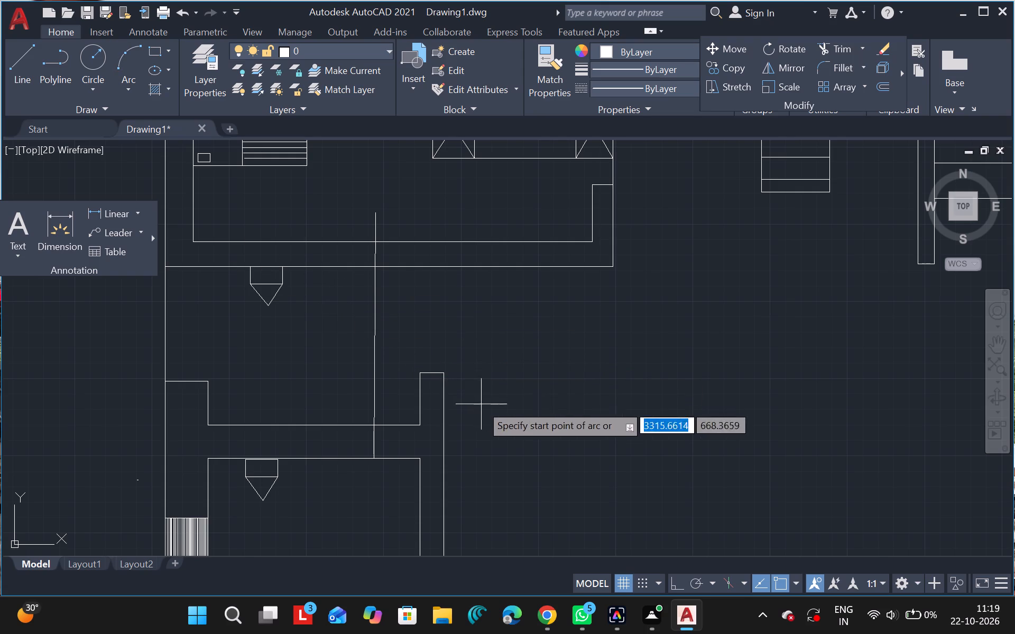
left_click_drag(439, 377, 361, 273)
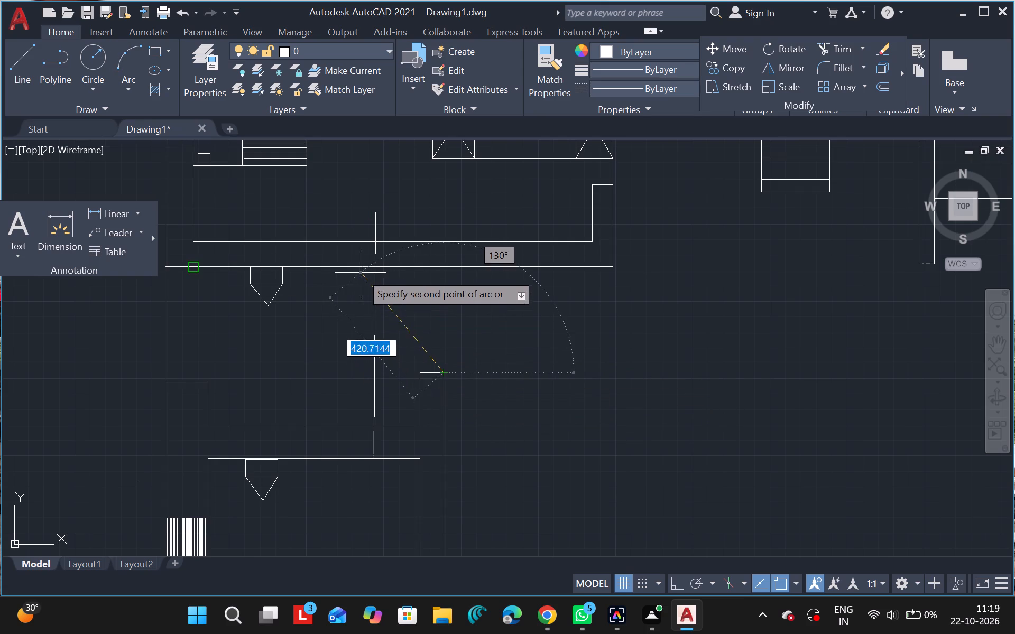
left_click_drag(361, 273, 373, 267)
left_click(373, 267)
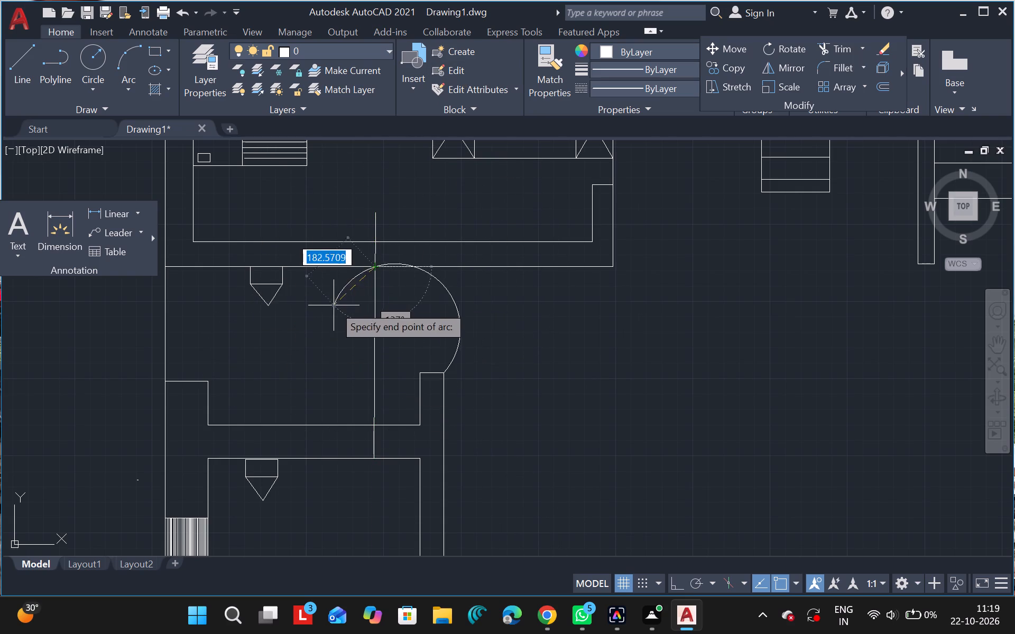
left_click(398, 196)
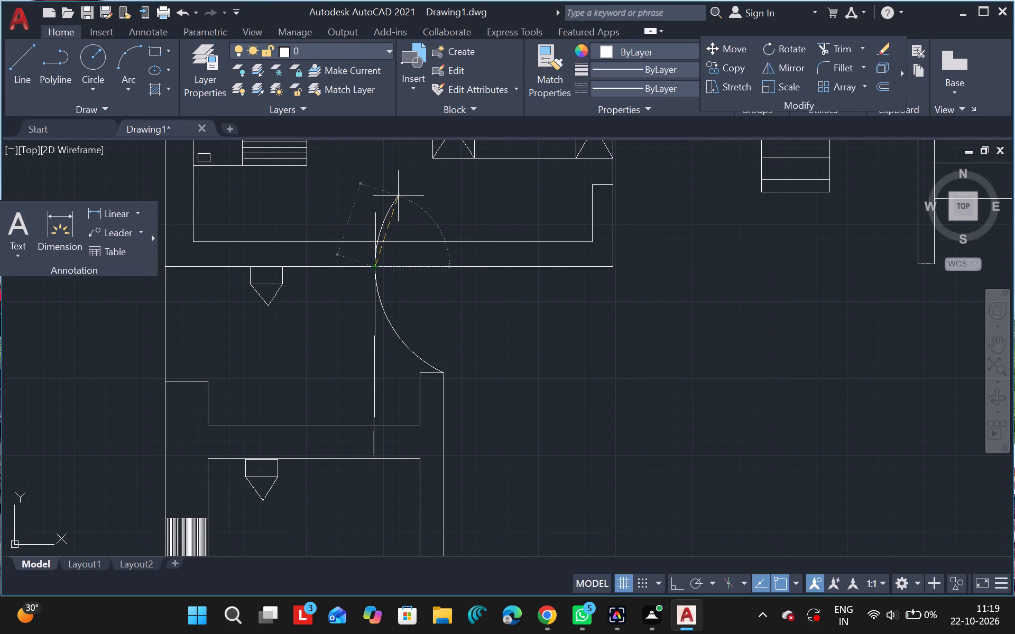
key("Escape")
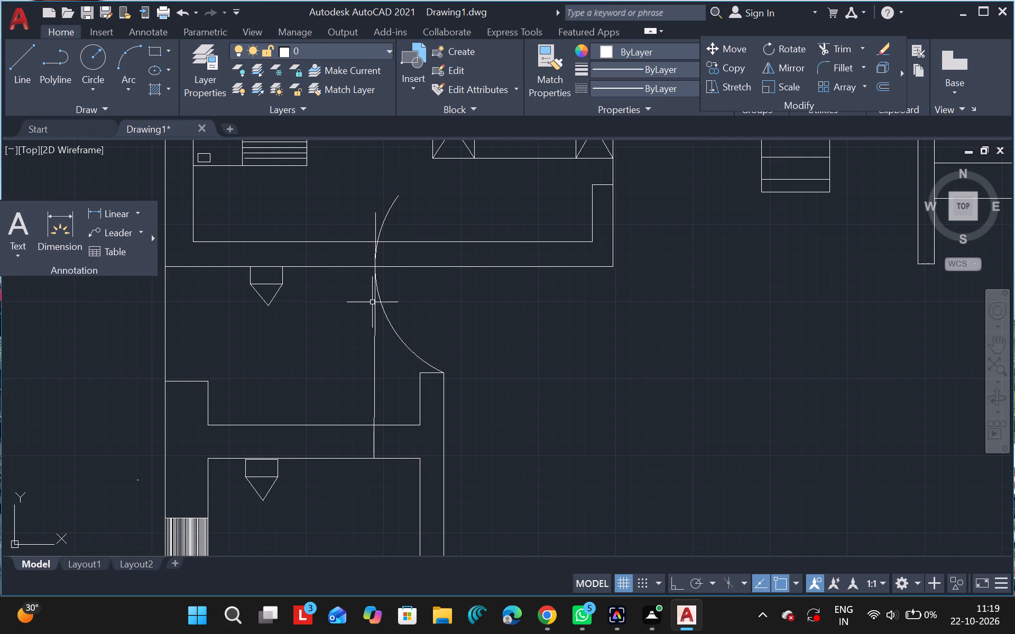
Delete the vertical guide line running between the lower wall and the kitchen.
left_click(376, 309)
key("Delete")
Trim the arc's portions above the kitchen's outer south wall line, both within the wall thickness and inside the kitchen.
key("t")
left_click(448, 423)
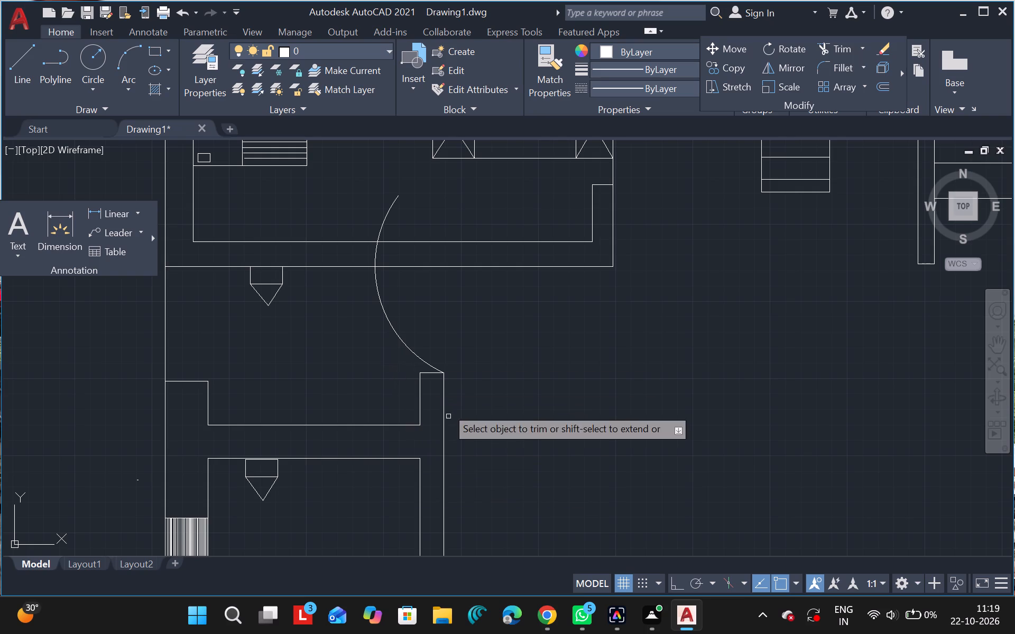
left_click_drag(374, 258, 376, 251)
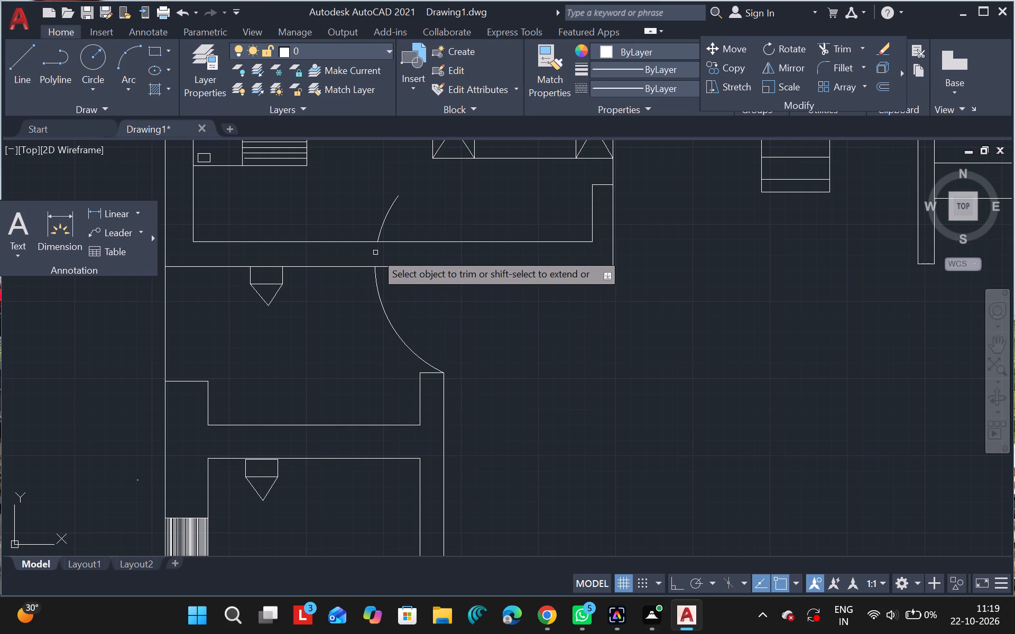
left_click_drag(376, 251, 385, 222)
left_click(385, 222)
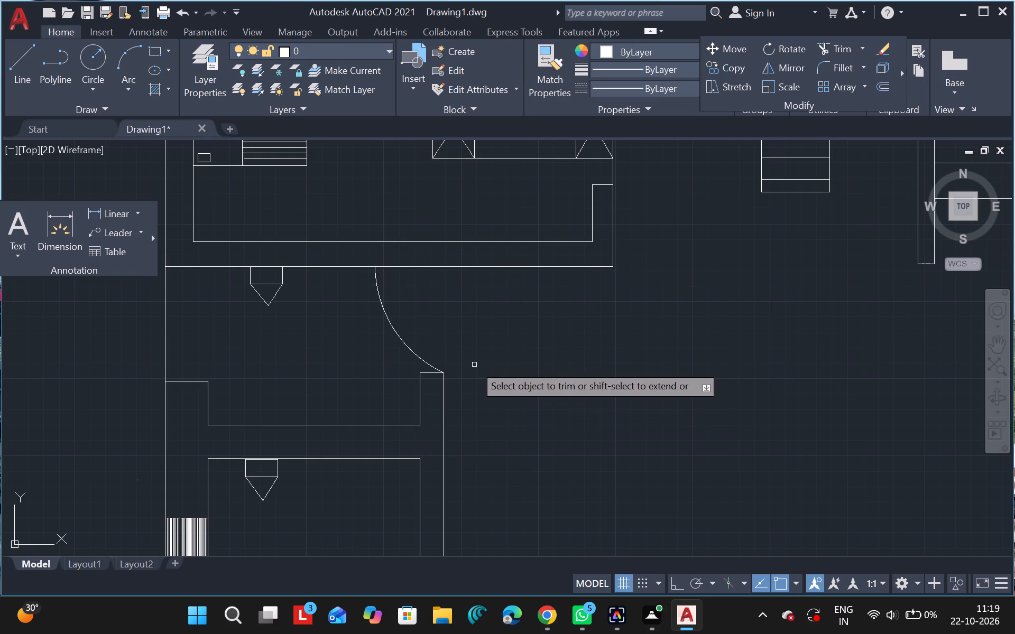
key("Escape")
Extend the west wall's outer face with a vertical line about 1388 units long, drawn straight down from its lower end.
scroll(473, 363, "down", 2, "ctrl")
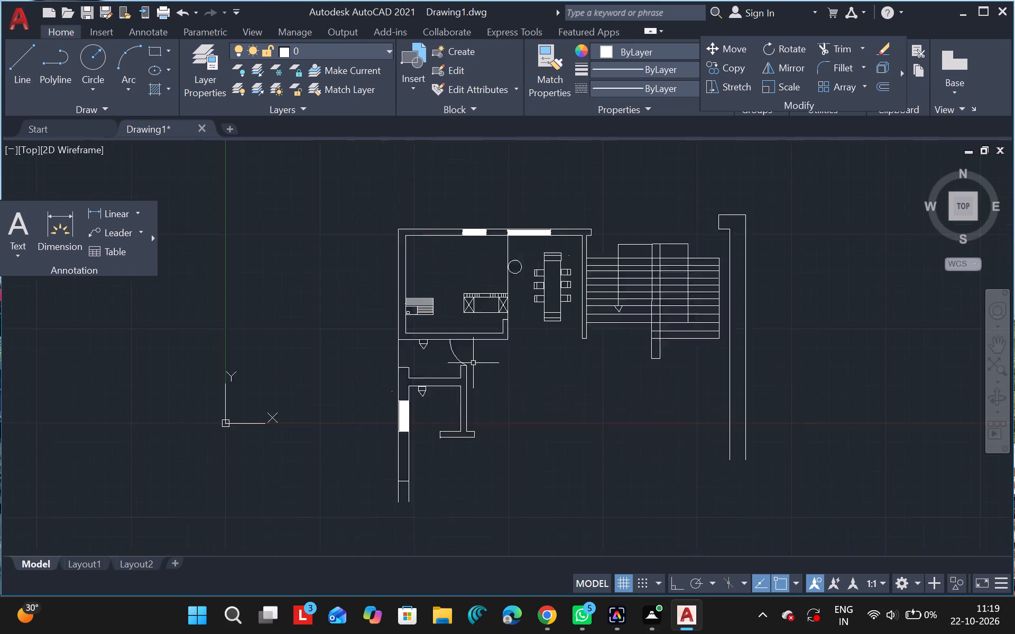
scroll(473, 363, "down", 2, "ctrl")
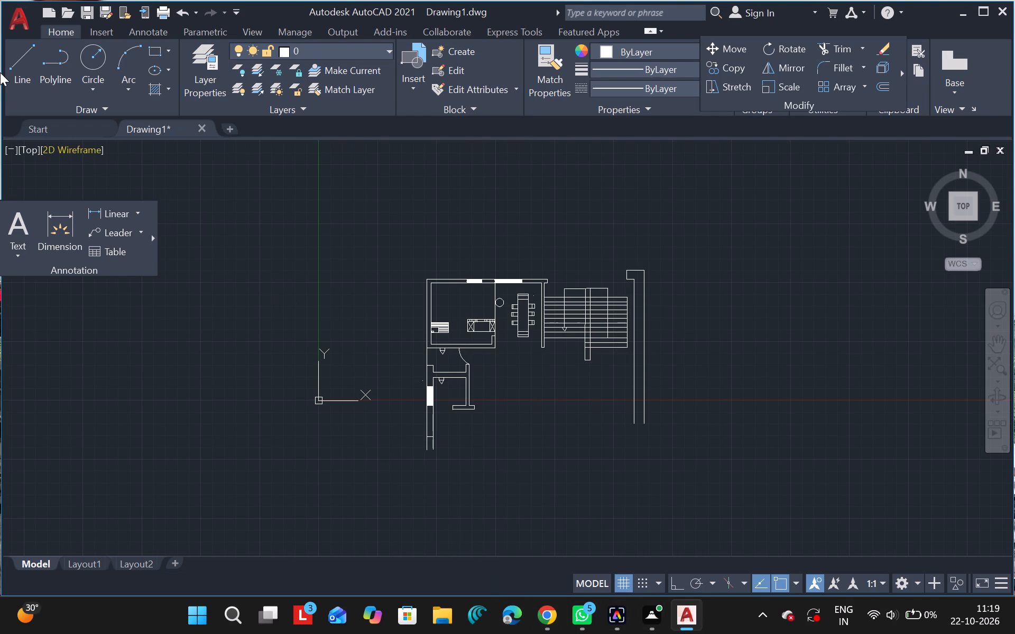
left_click(14, 66)
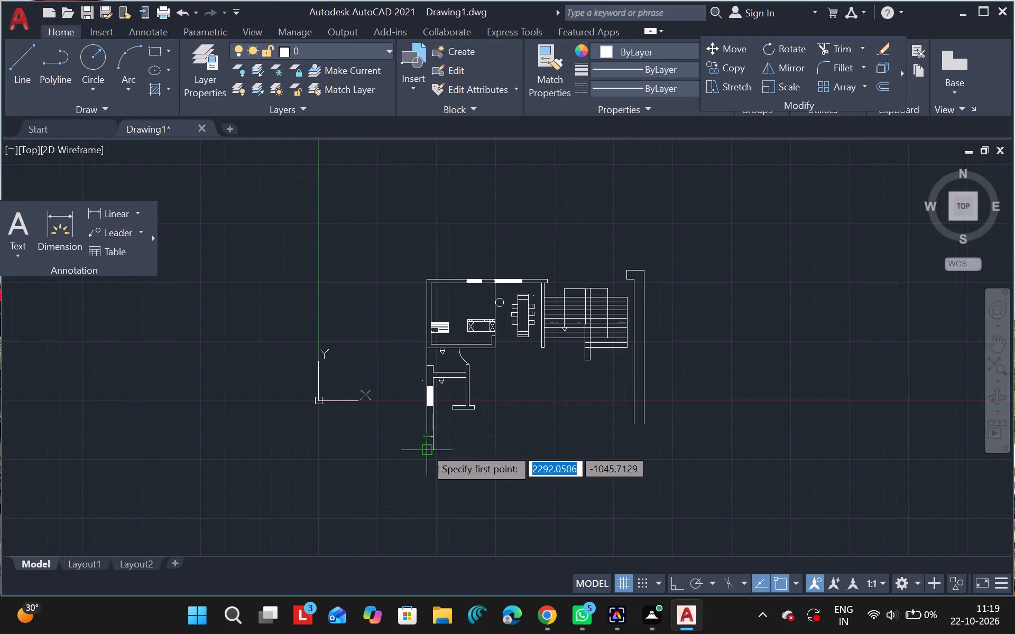
left_click_drag(425, 447, 437, 489)
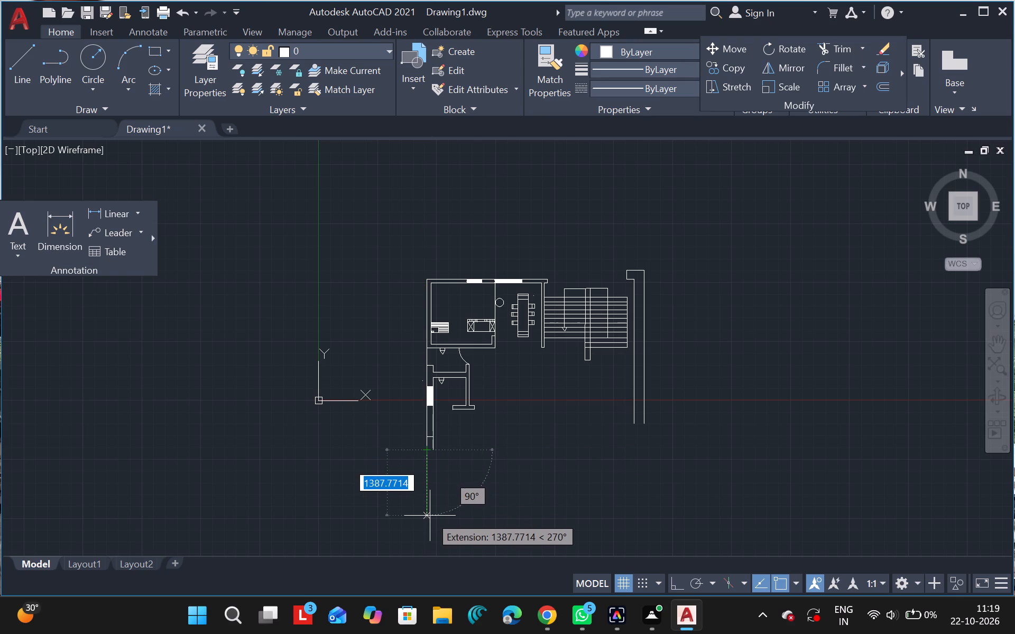
left_click_drag(430, 516, 437, 517)
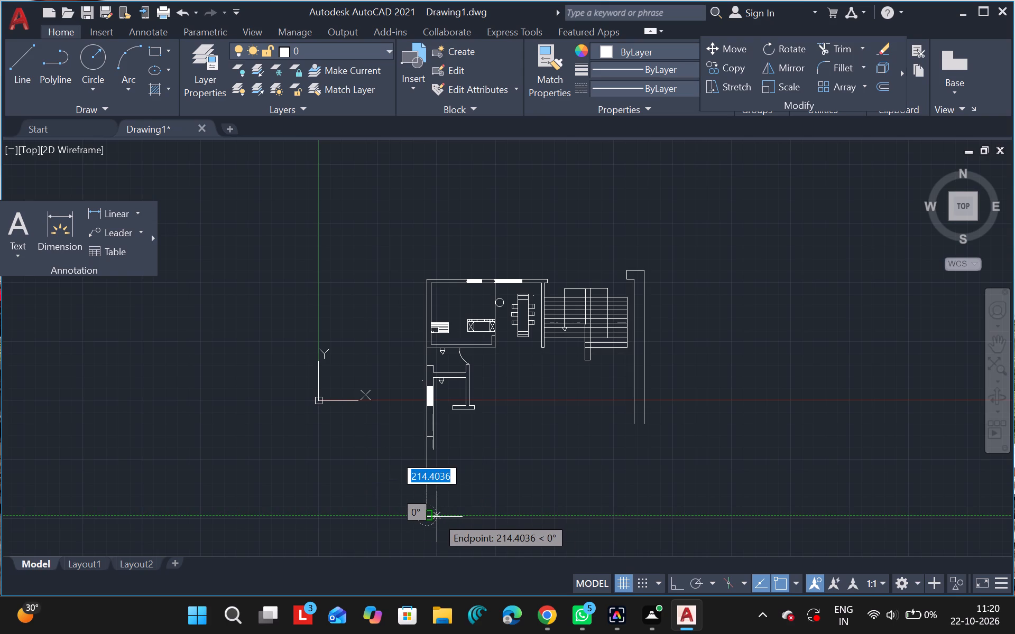
key("Escape")
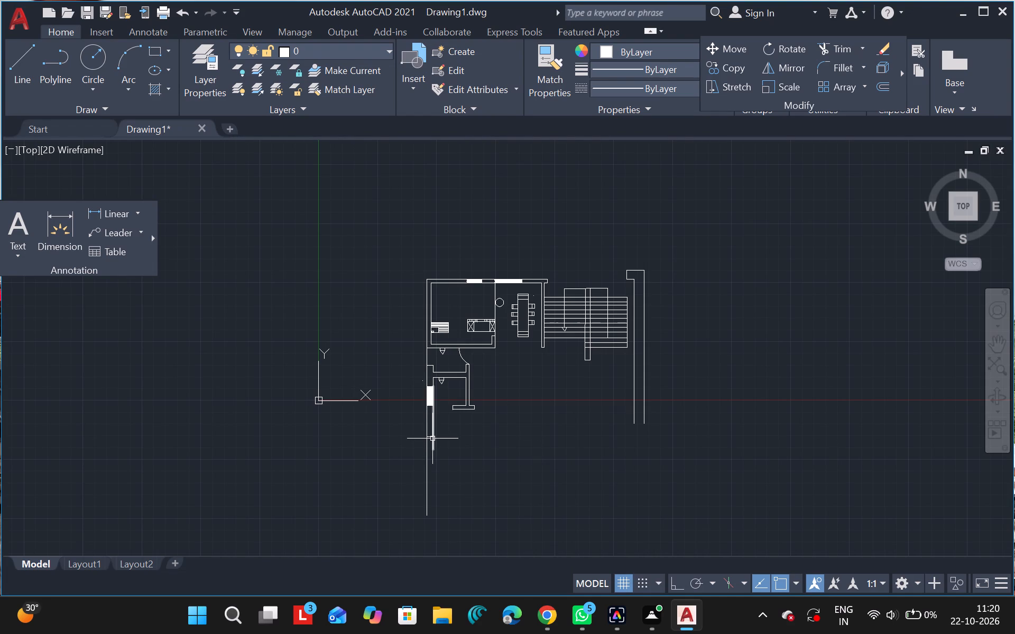
Trim away the short horizontal line crossing between the west wall's two faces below the window.
scroll(432, 439, "up", 3, "ctrl")
type("tr")
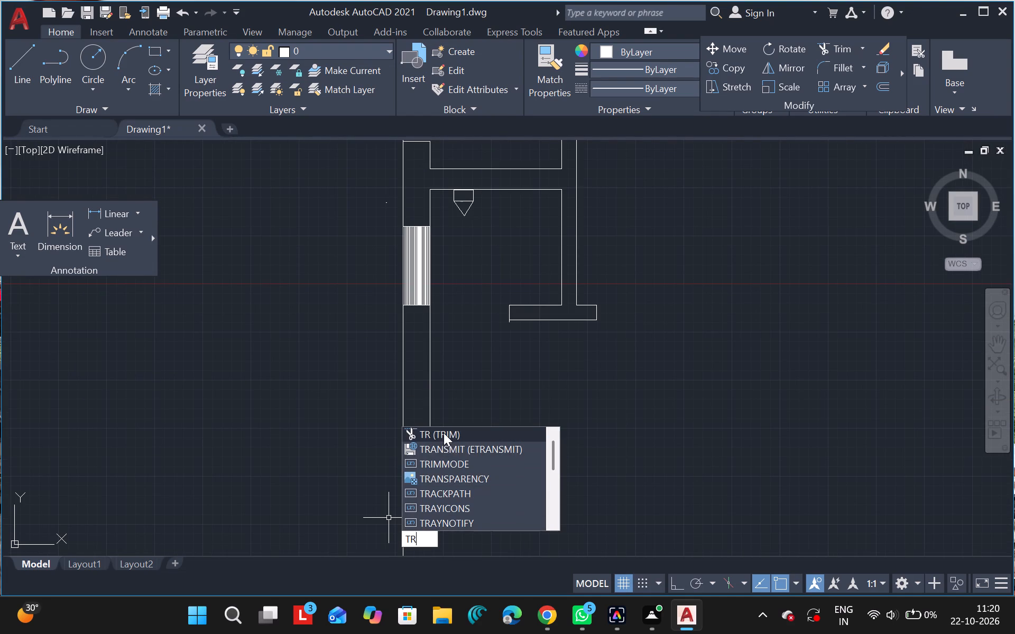
left_click(444, 433)
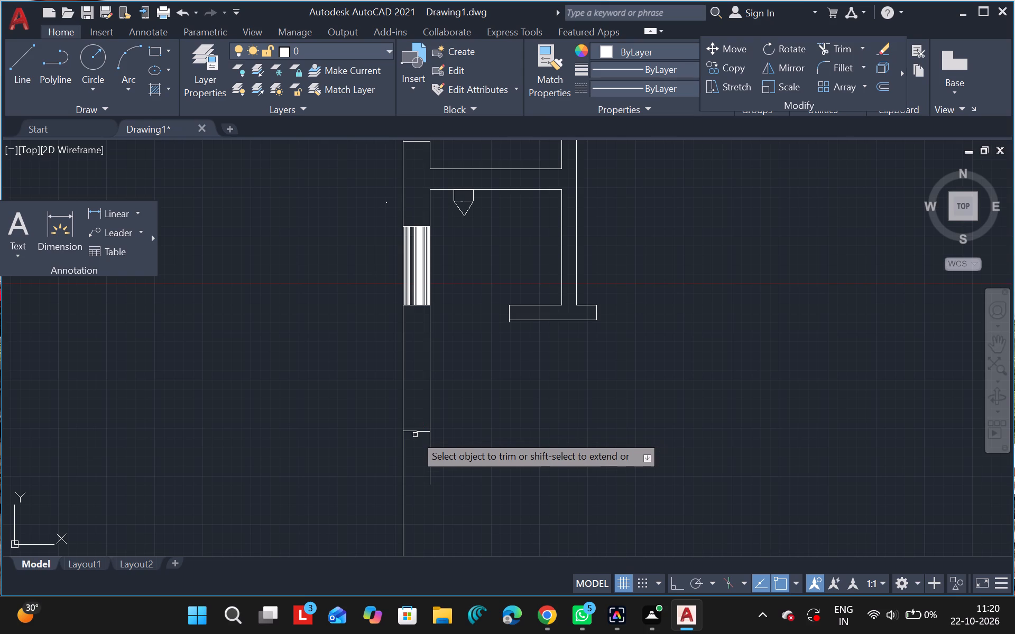
left_click_drag(415, 435, 415, 428)
left_click(415, 428)
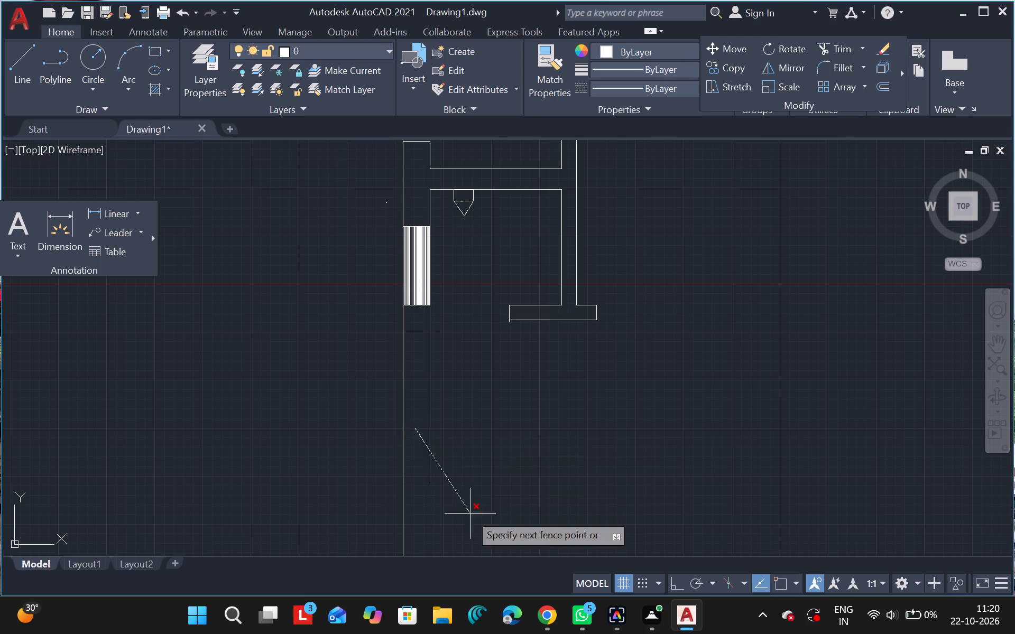
key("Escape")
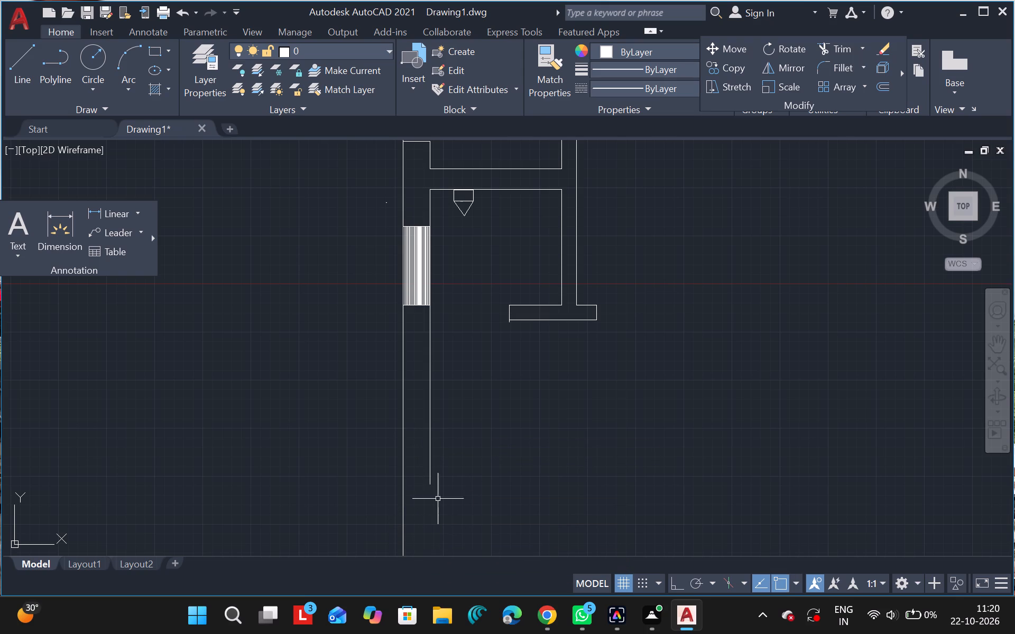
Close the lower west wall with a horizontal line from the inner face's lower end, trimming its overhang beyond the outer face.
left_click(11, 75)
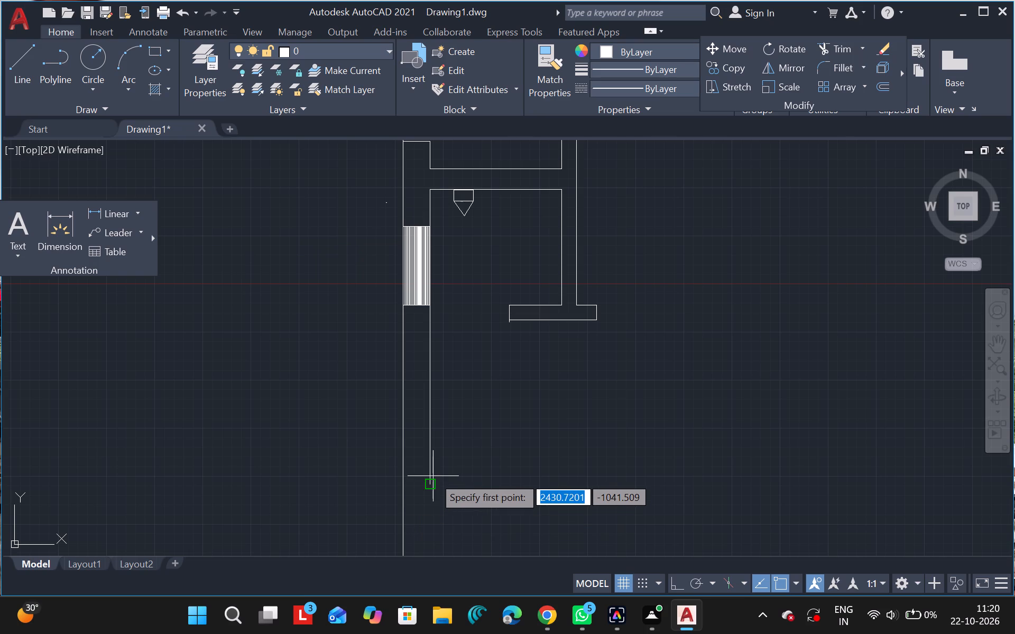
left_click_drag(430, 485, 389, 491)
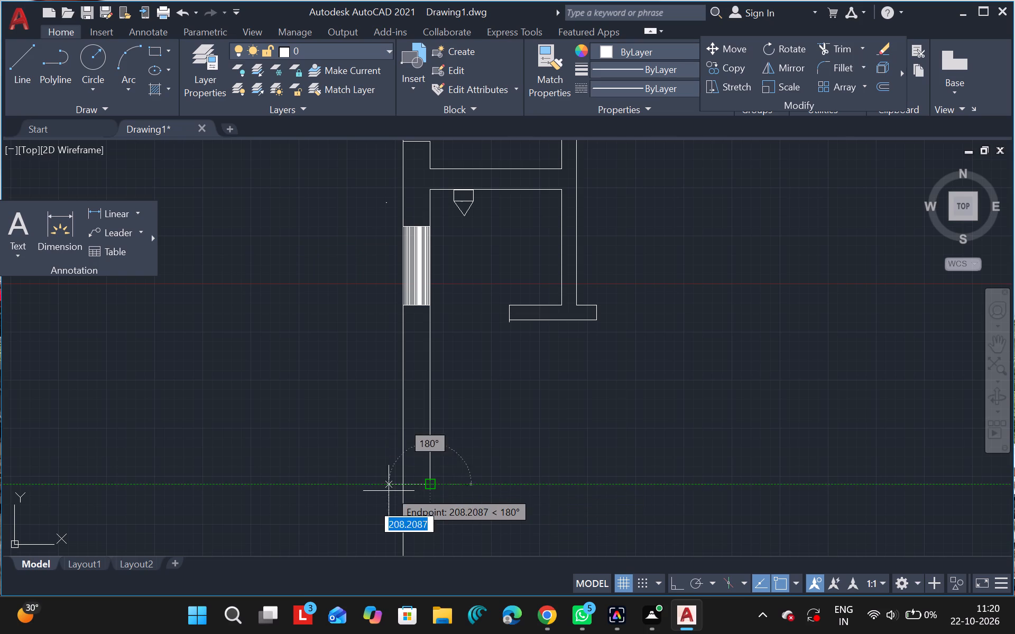
left_click_drag(389, 491, 376, 492)
left_click(376, 492)
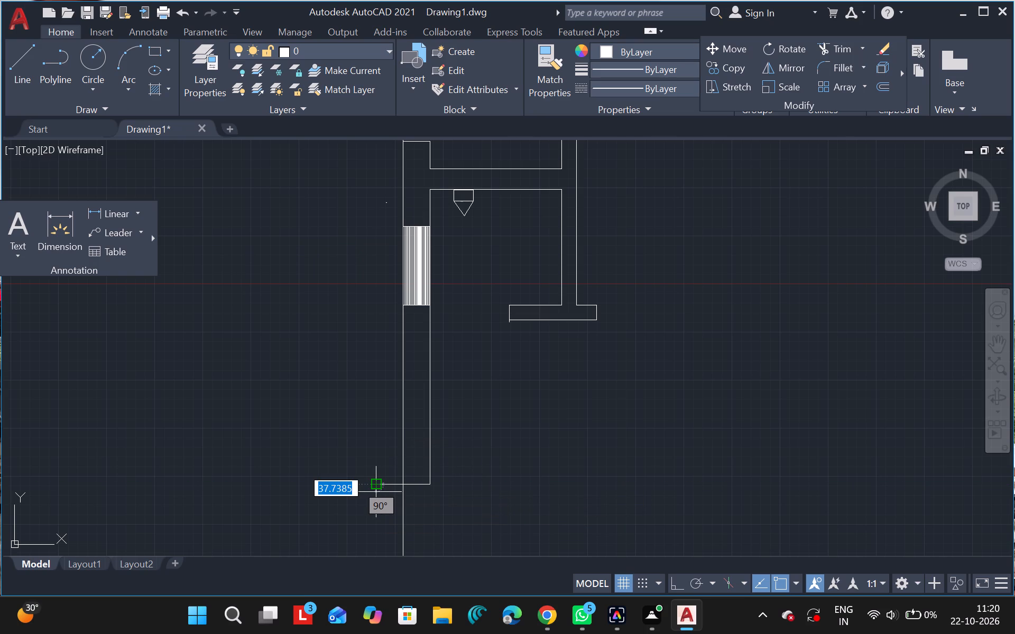
key("Escape")
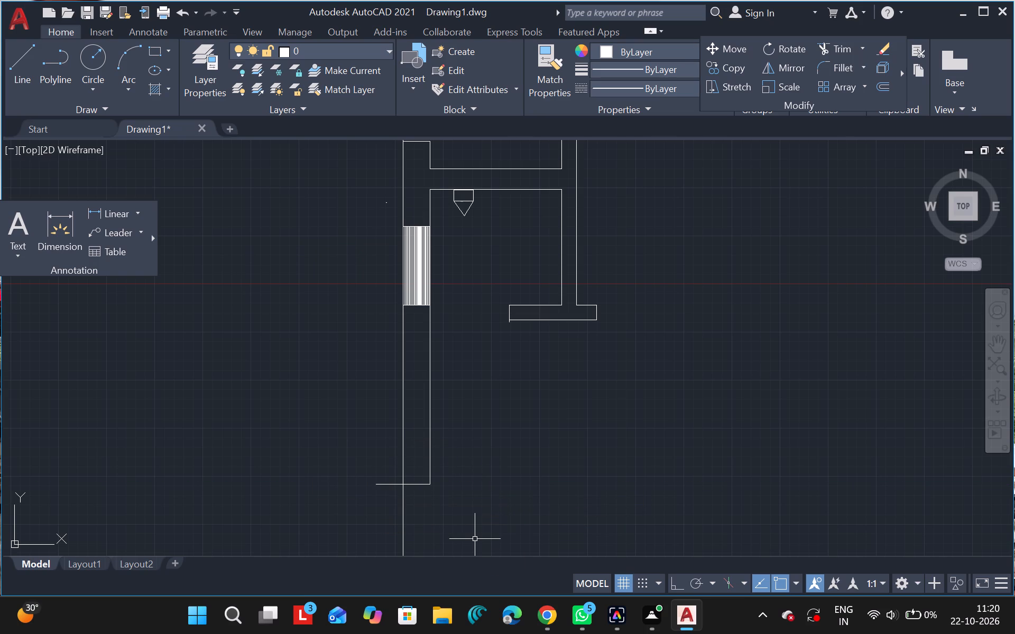
type("tr")
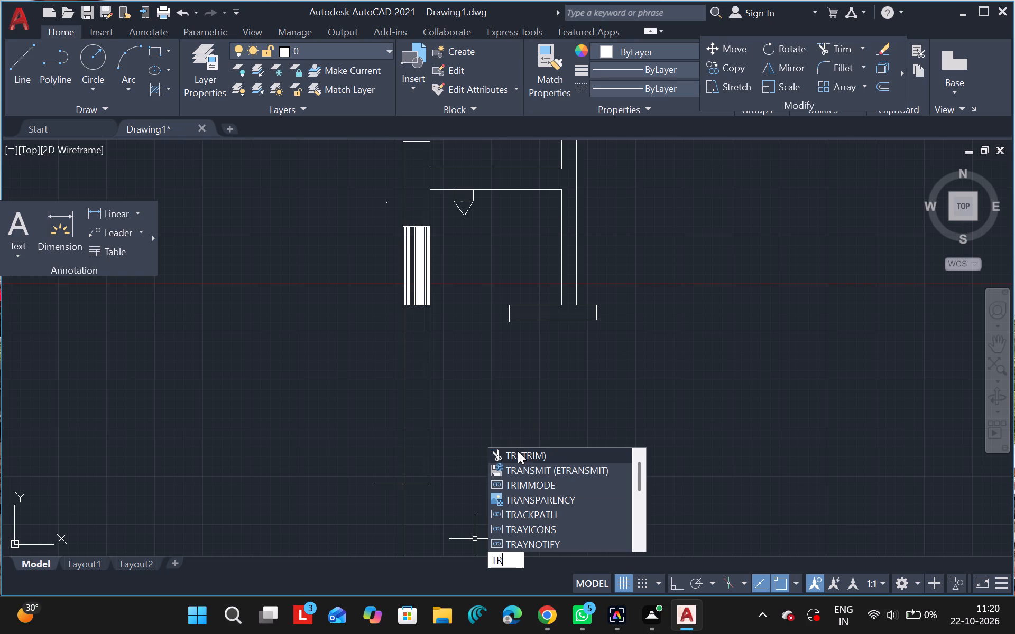
left_click(518, 451)
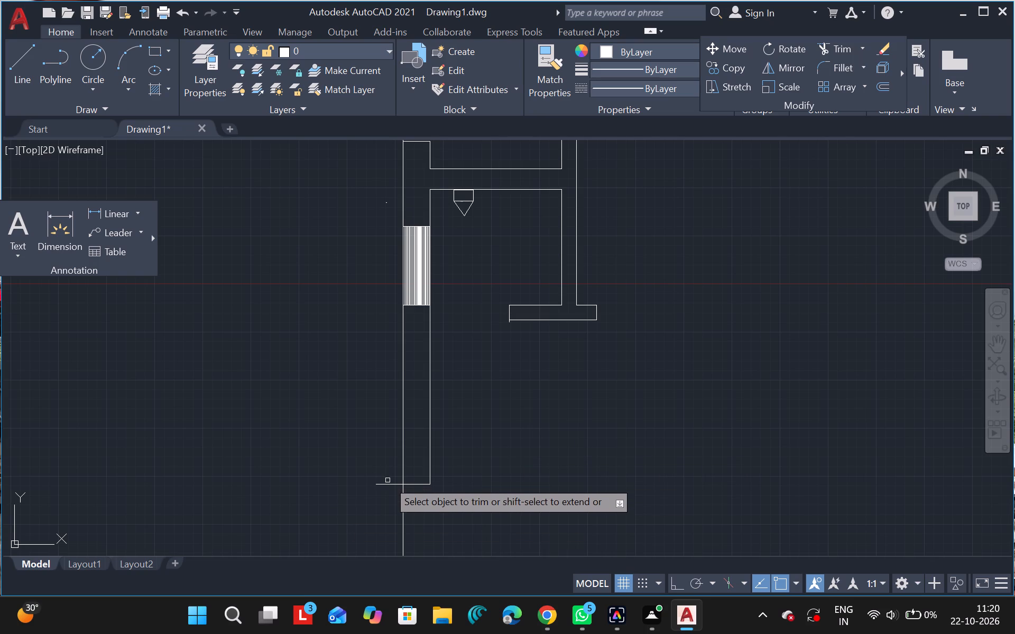
left_click(387, 481)
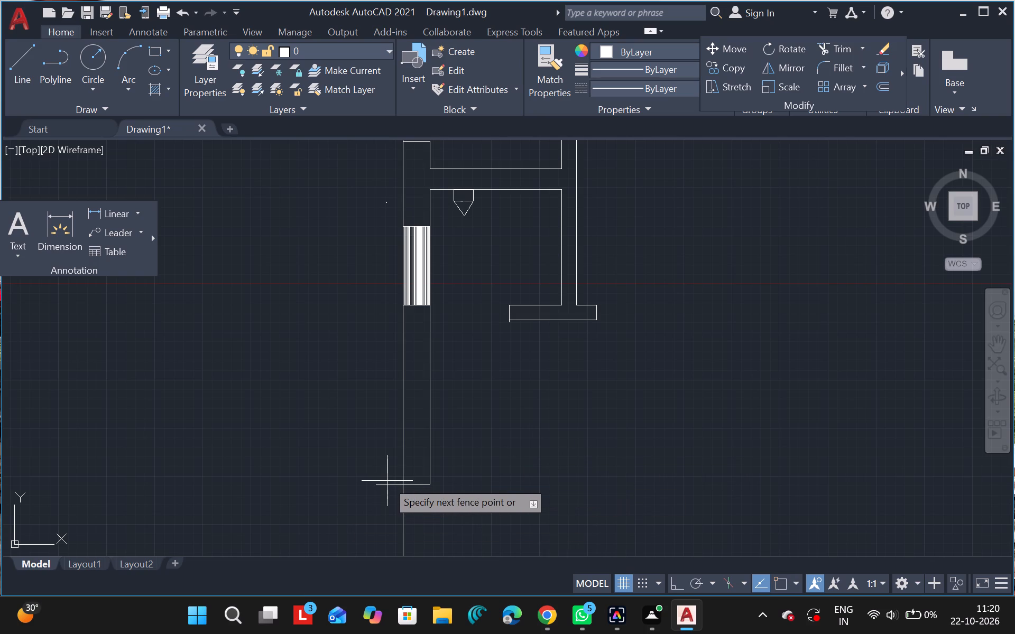
left_click(387, 486)
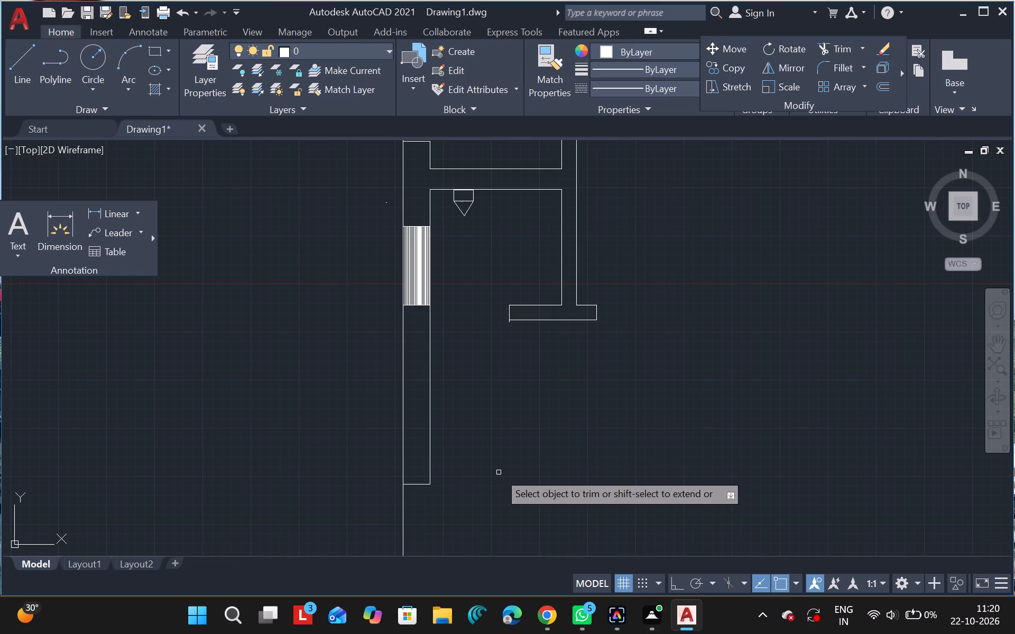
key("Escape")
Delete the outer face line that continues below the west wall's closing line.
scroll(576, 389, "down", 1, "ctrl")
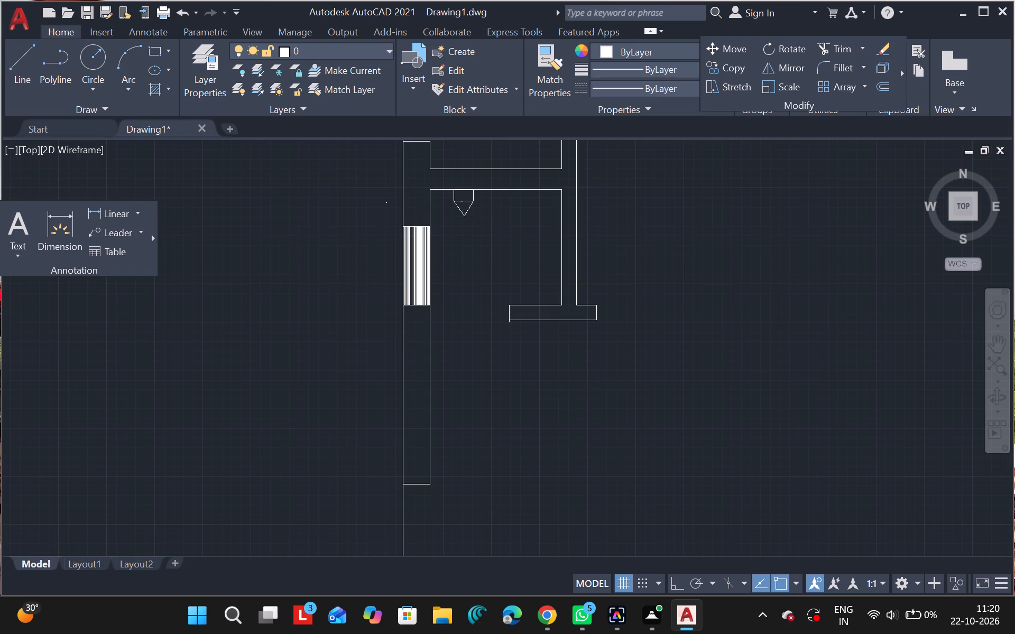
scroll(576, 389, "down", 3, "ctrl")
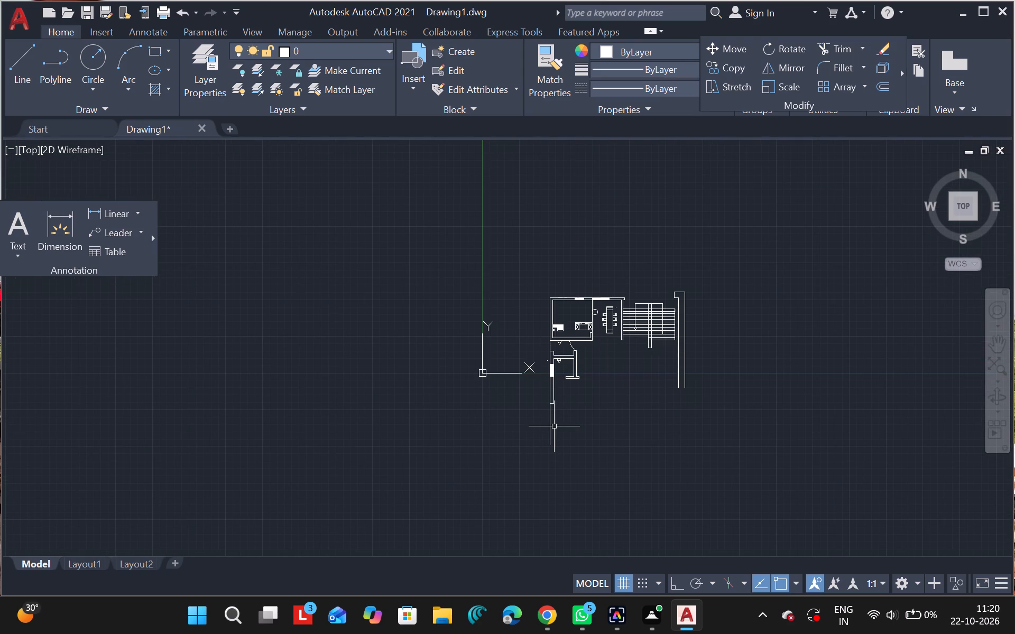
left_click_drag(549, 425, 668, 465)
key("Delete")
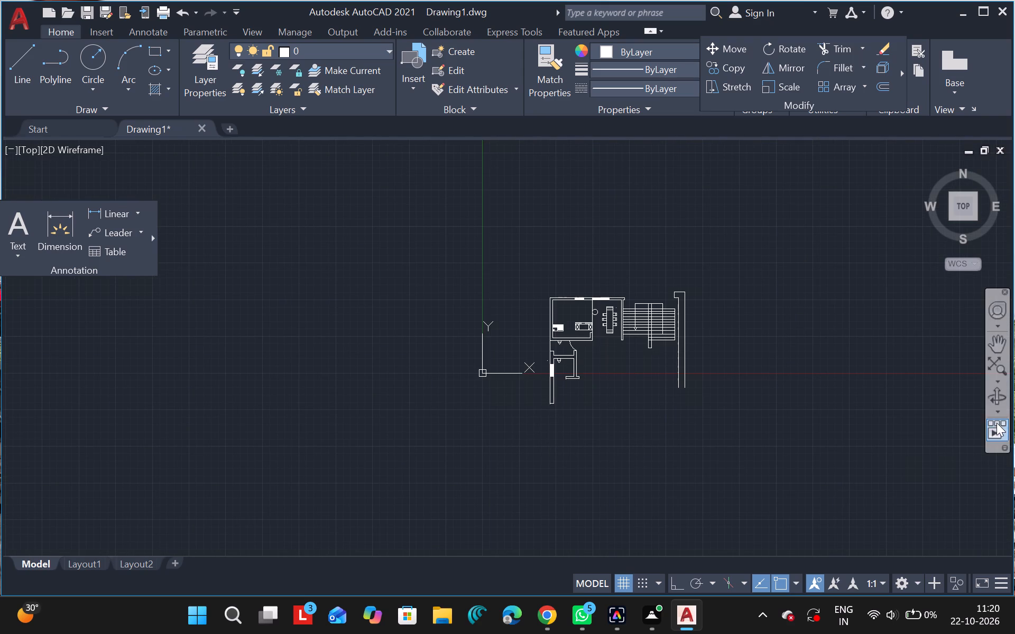
Draw a rectangular wall segment below the closing line, going down from the outer corner, across the wall thickness and up to the inner corner.
left_click(993, 347)
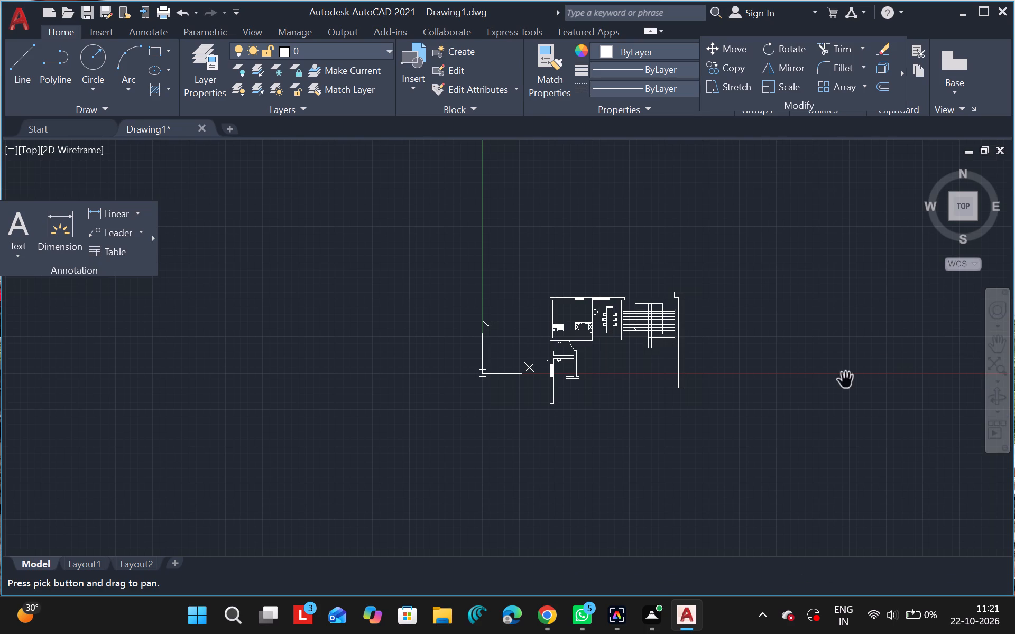
left_click_drag(846, 380, 674, 255)
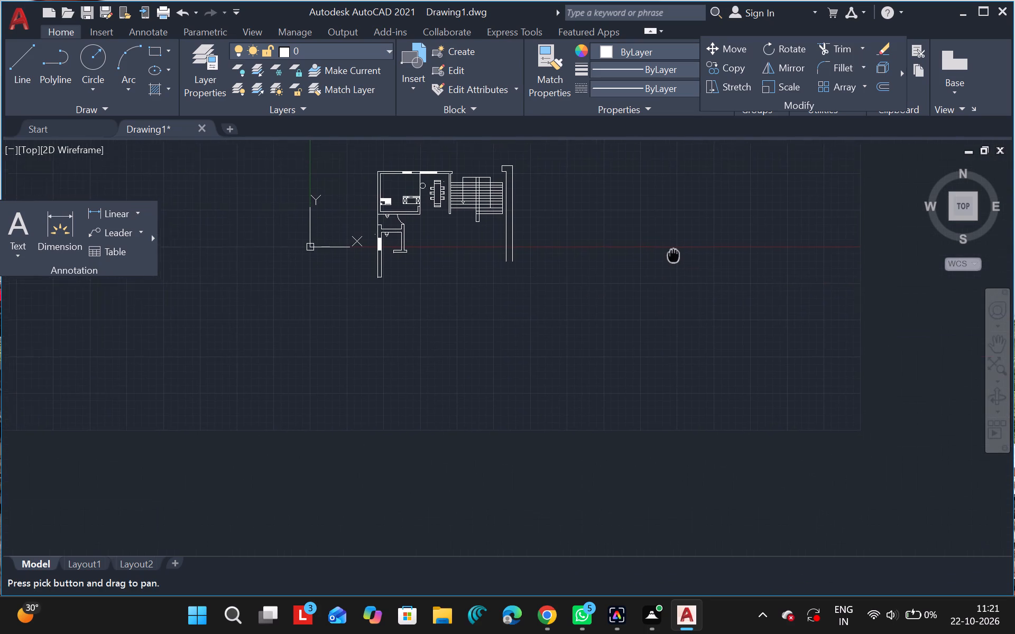
left_click_drag(674, 255, 694, 296)
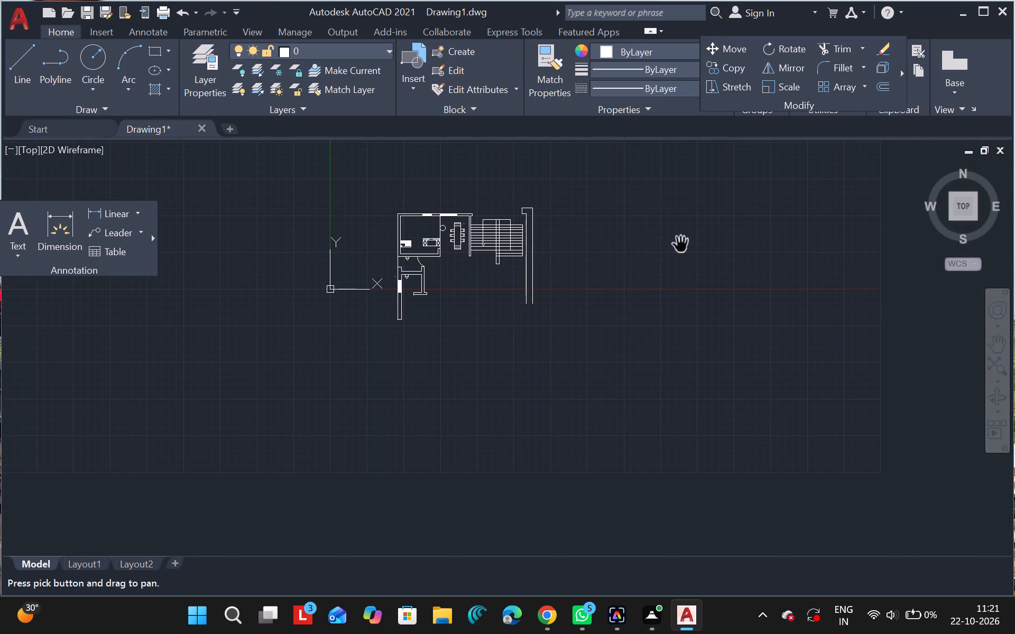
key("Escape")
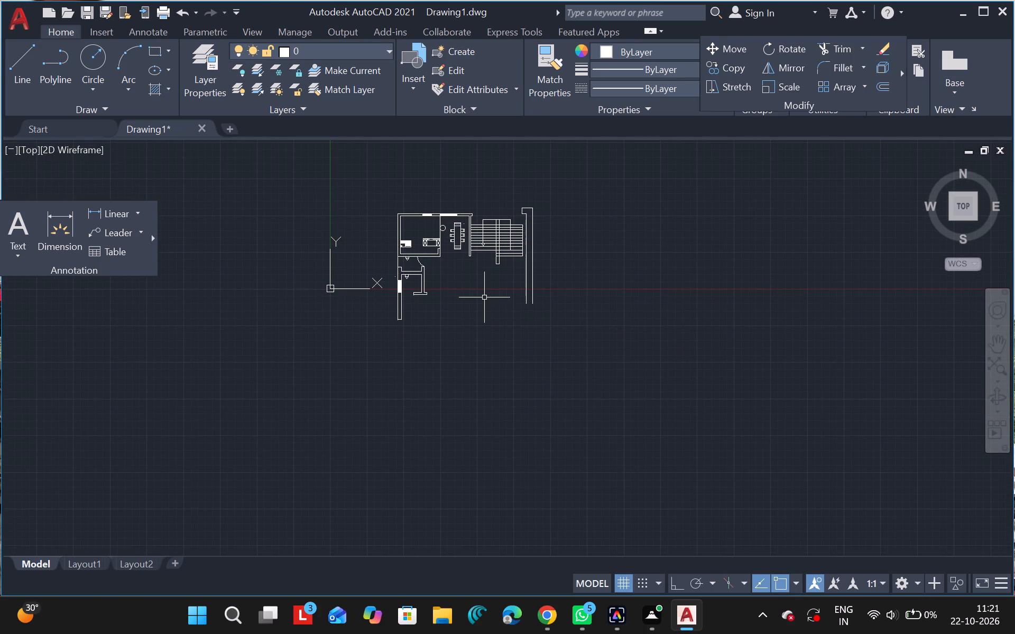
scroll(483, 295, "up", 2, "ctrl")
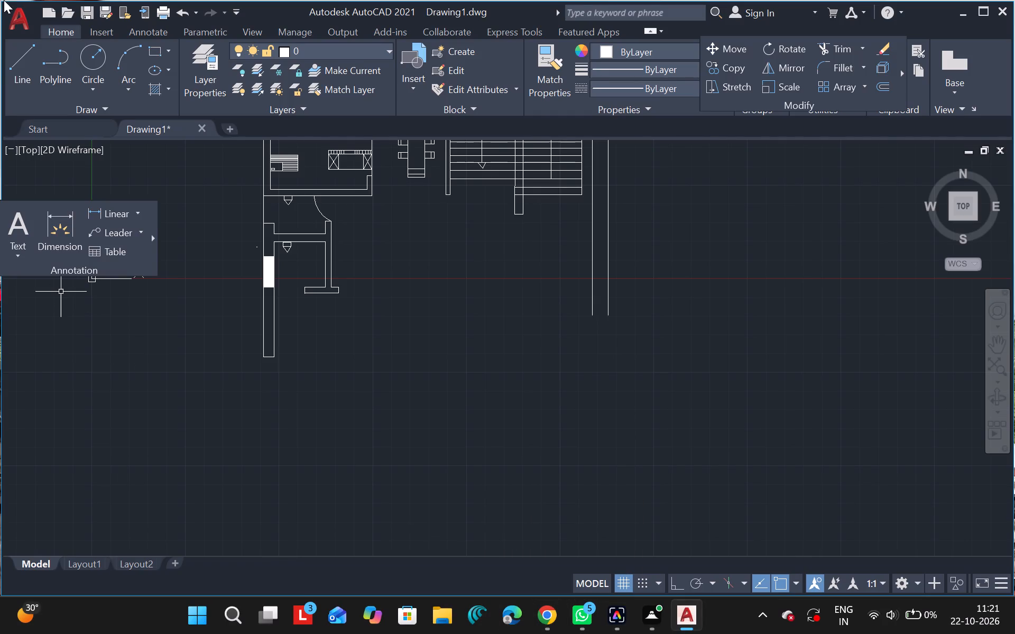
left_click(16, 82)
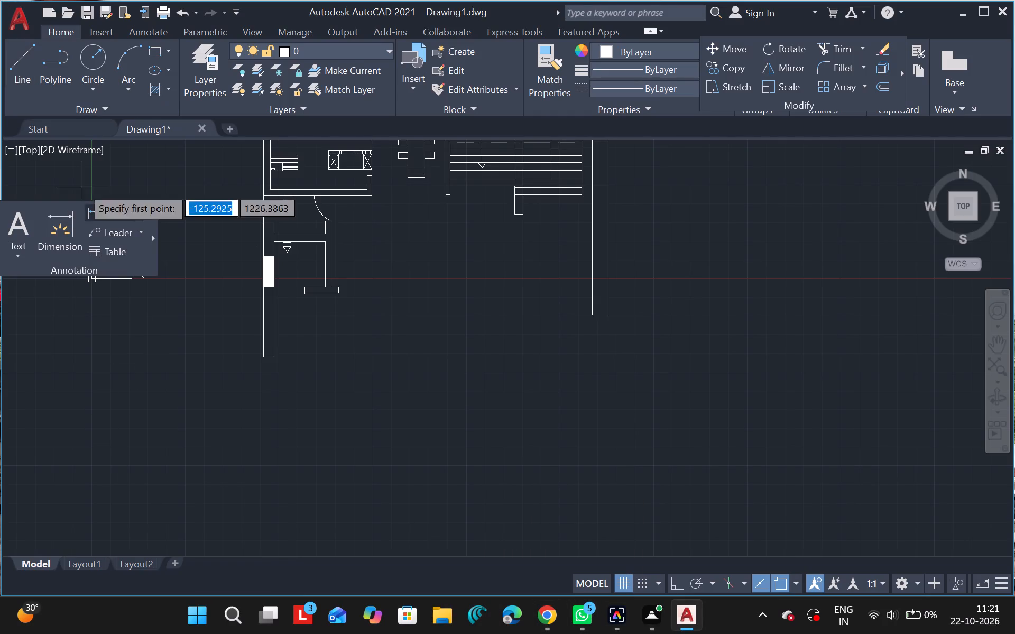
left_click_drag(264, 357, 267, 375)
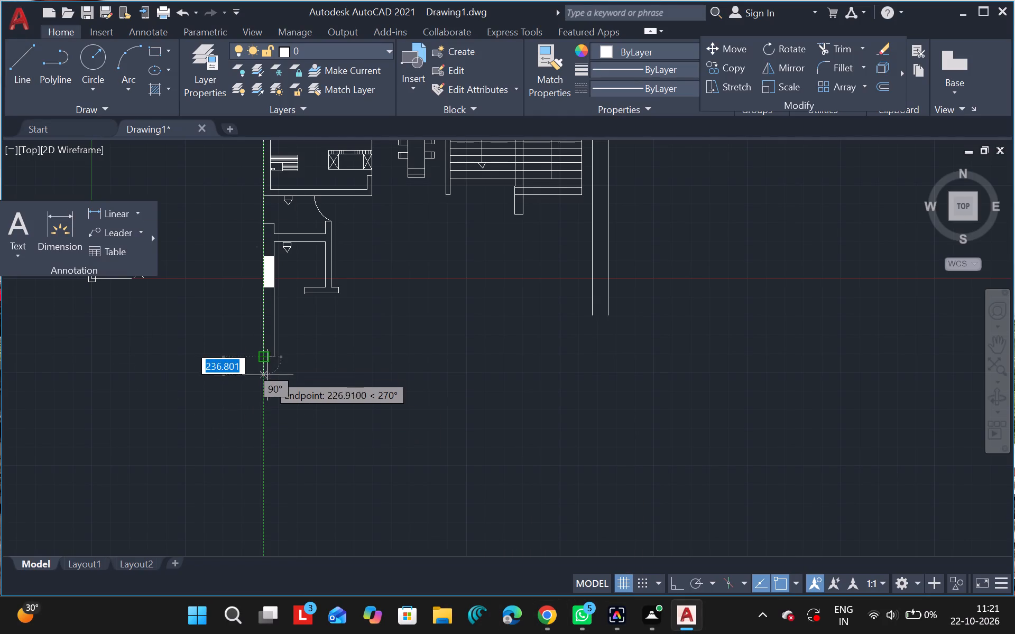
left_click_drag(267, 375, 268, 415)
left_click(268, 415)
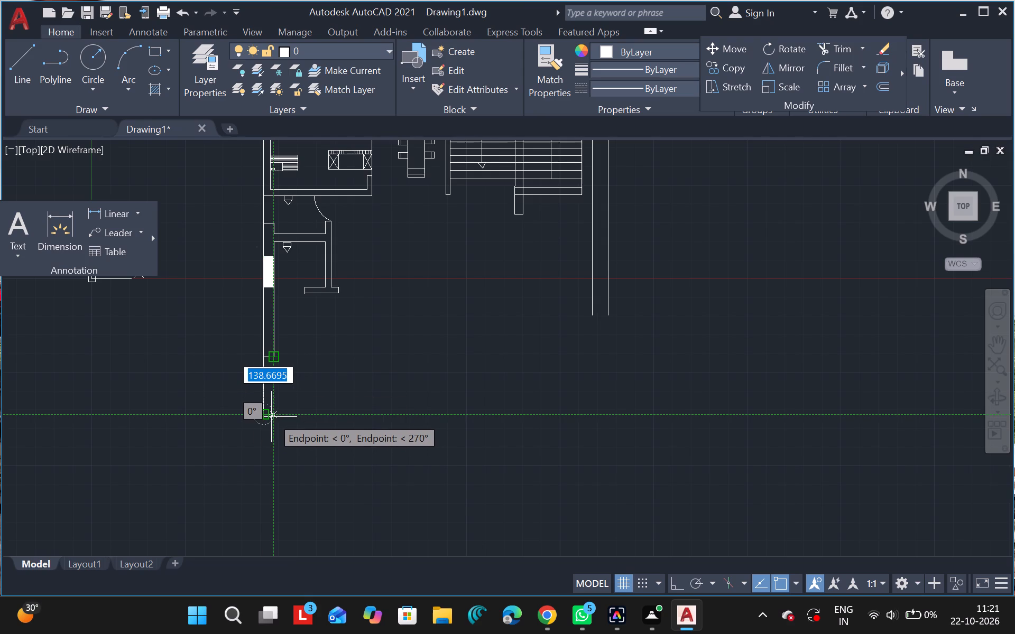
left_click_drag(272, 415, 269, 362)
left_click(269, 362)
key("Escape")
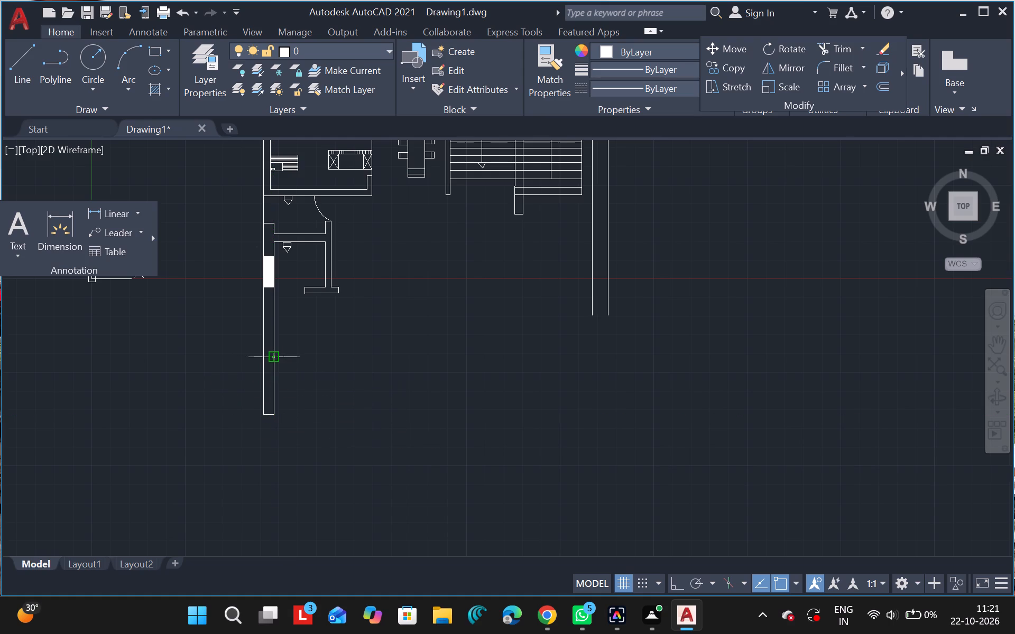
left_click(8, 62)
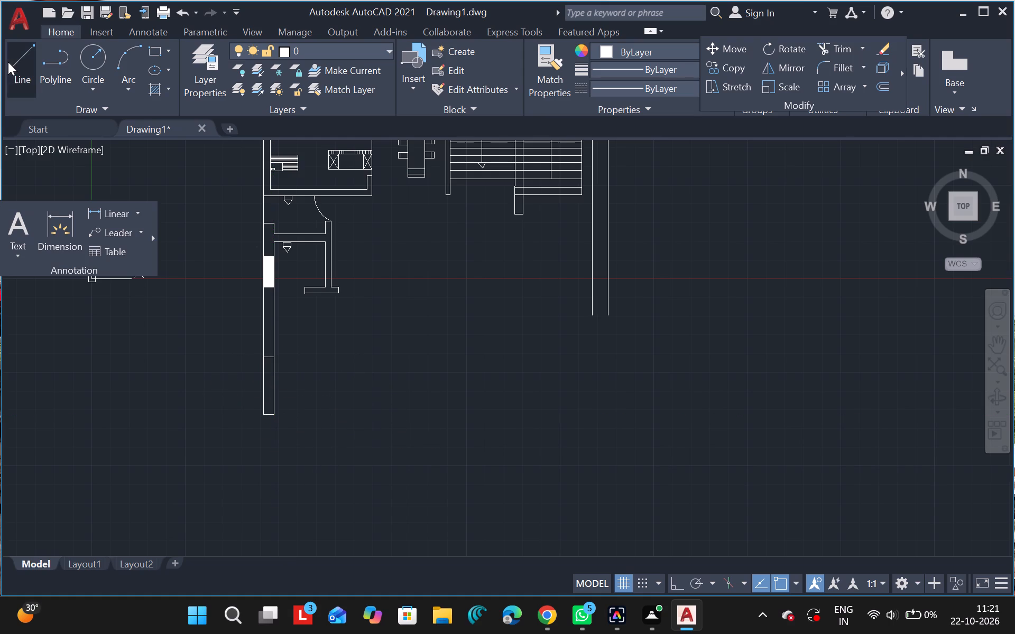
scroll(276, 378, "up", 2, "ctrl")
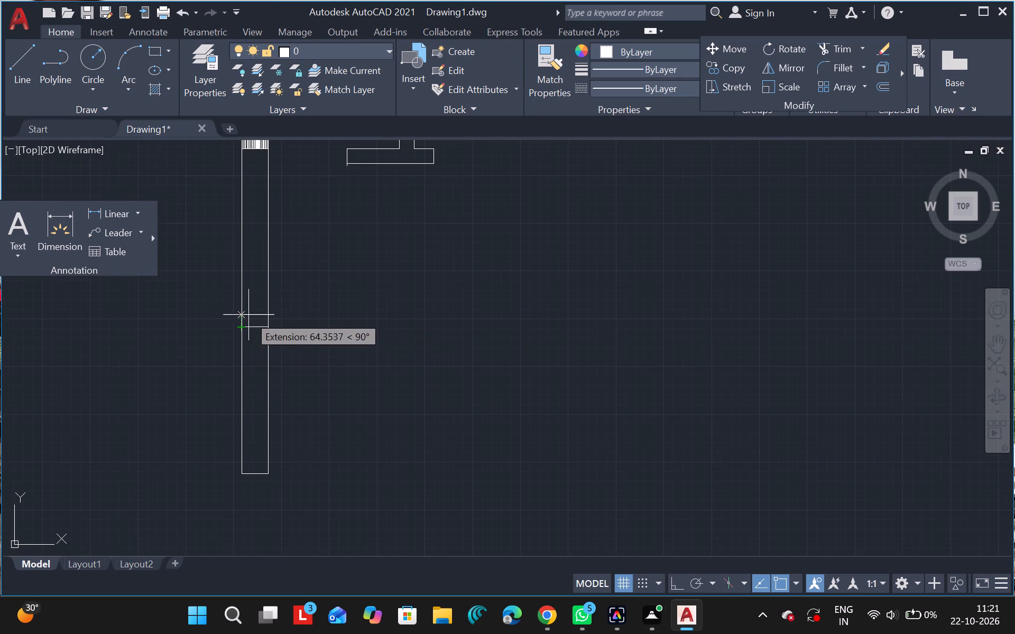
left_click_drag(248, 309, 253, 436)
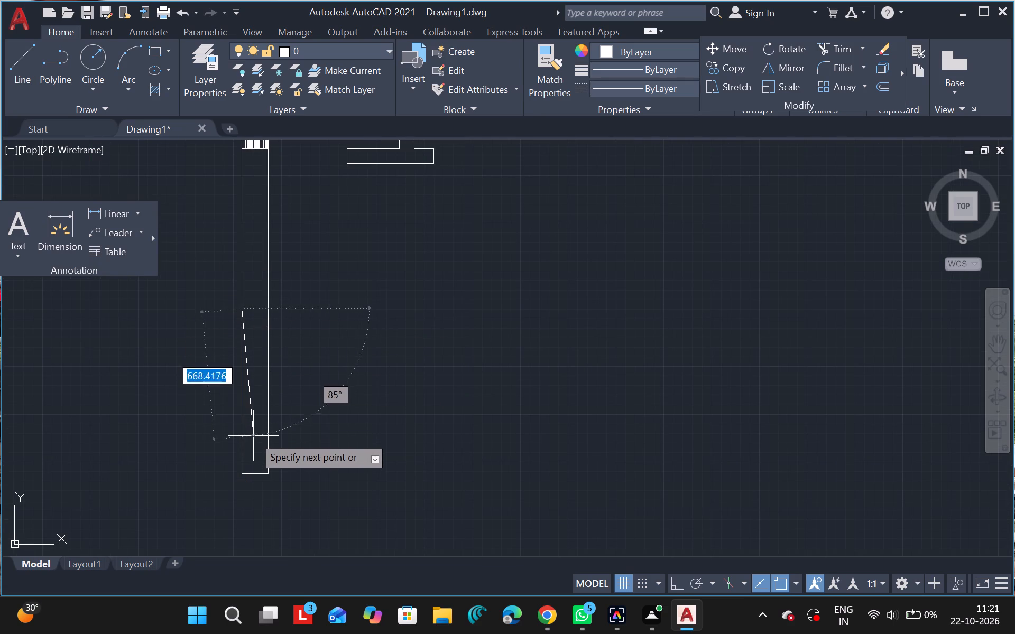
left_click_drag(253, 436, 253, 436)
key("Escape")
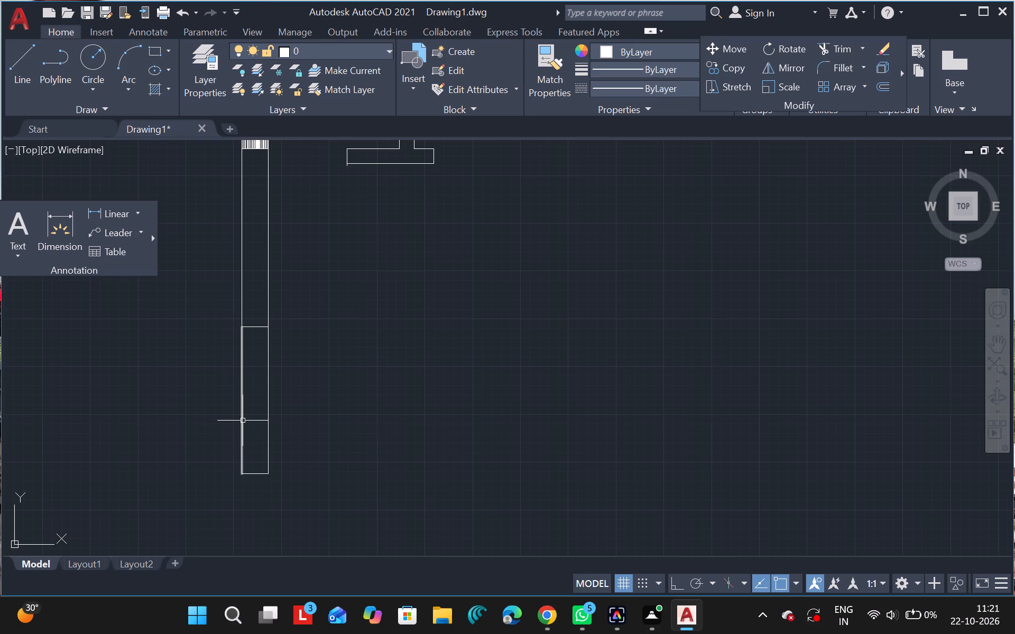
Copy the lower segment's outer face line repeatedly across the wall thickness, at increasing horizontal offsets up to about 110 units.
left_click(242, 421)
type("co")
left_click(410, 477)
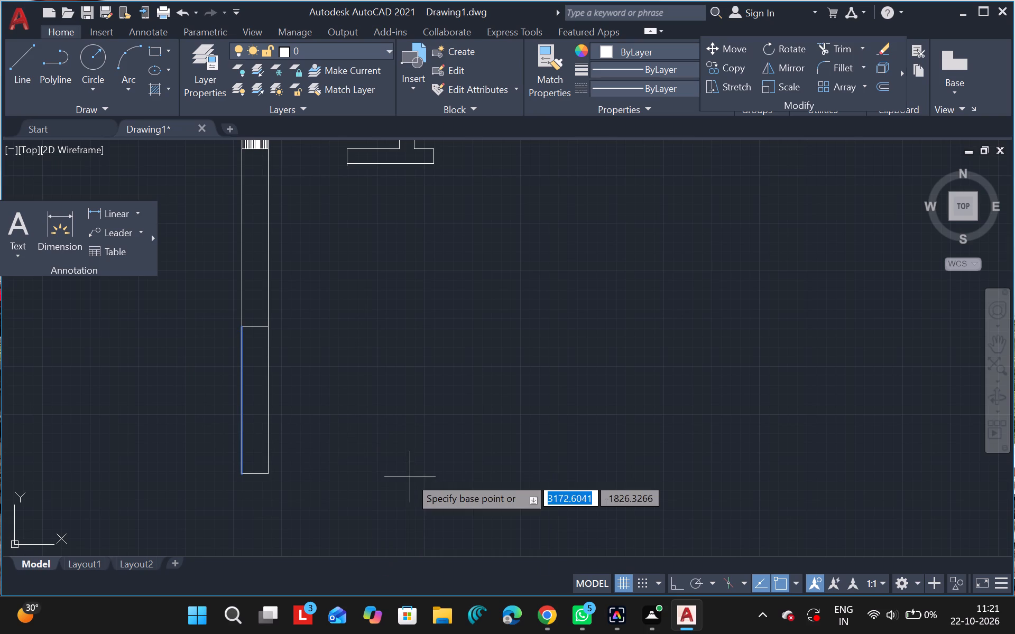
double_click(410, 477)
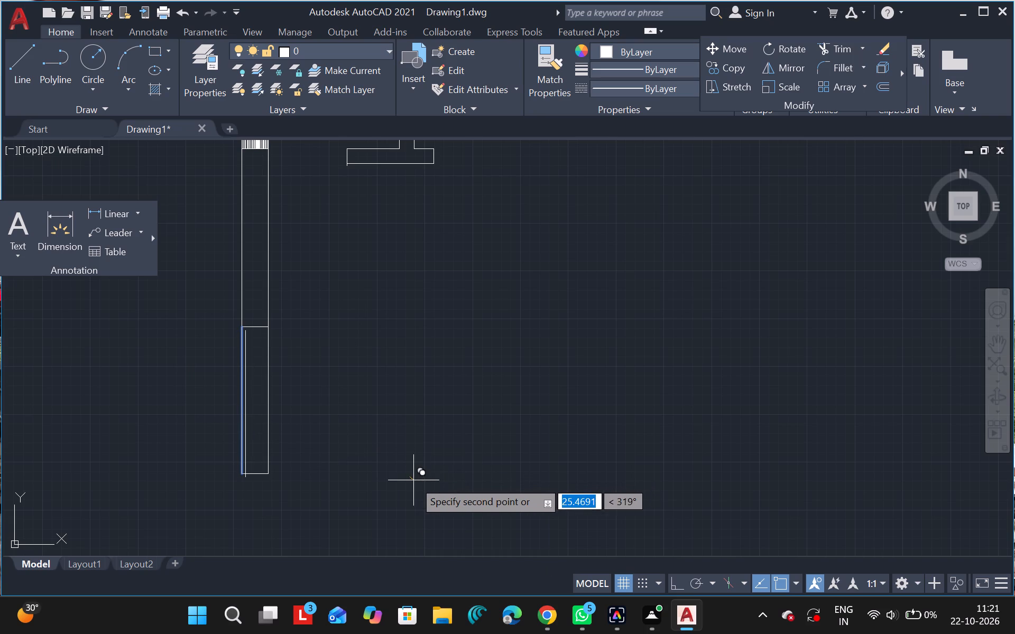
left_click(413, 477)
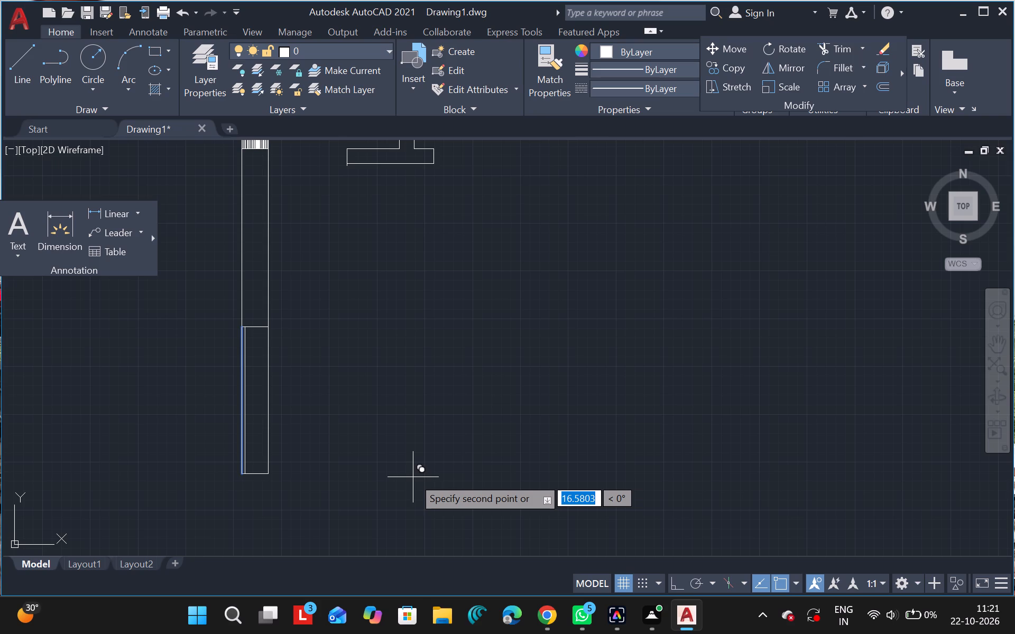
left_click(415, 477)
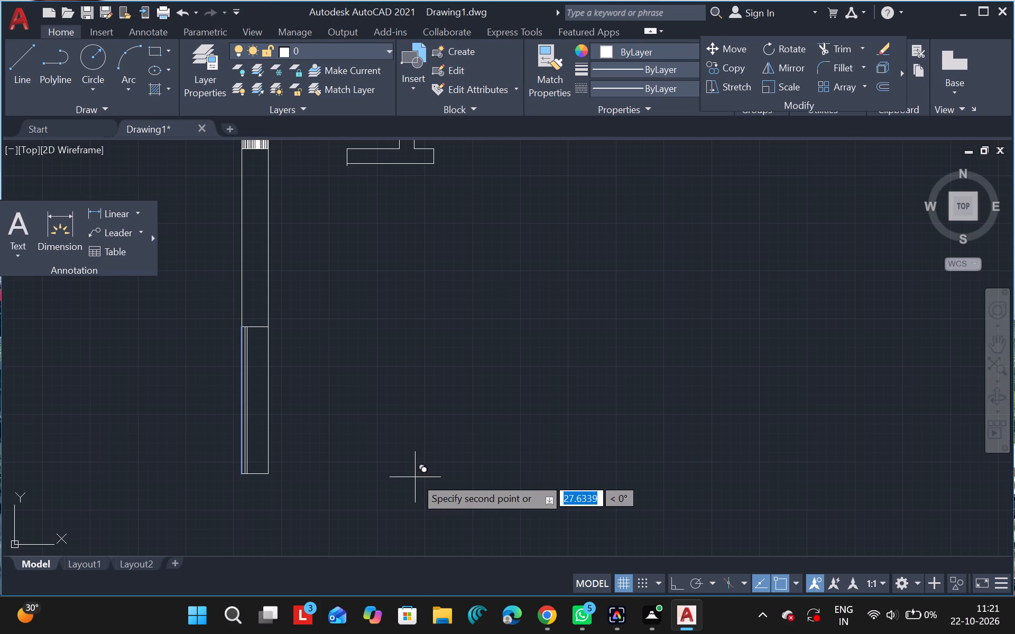
left_click(416, 477)
left_click(418, 477)
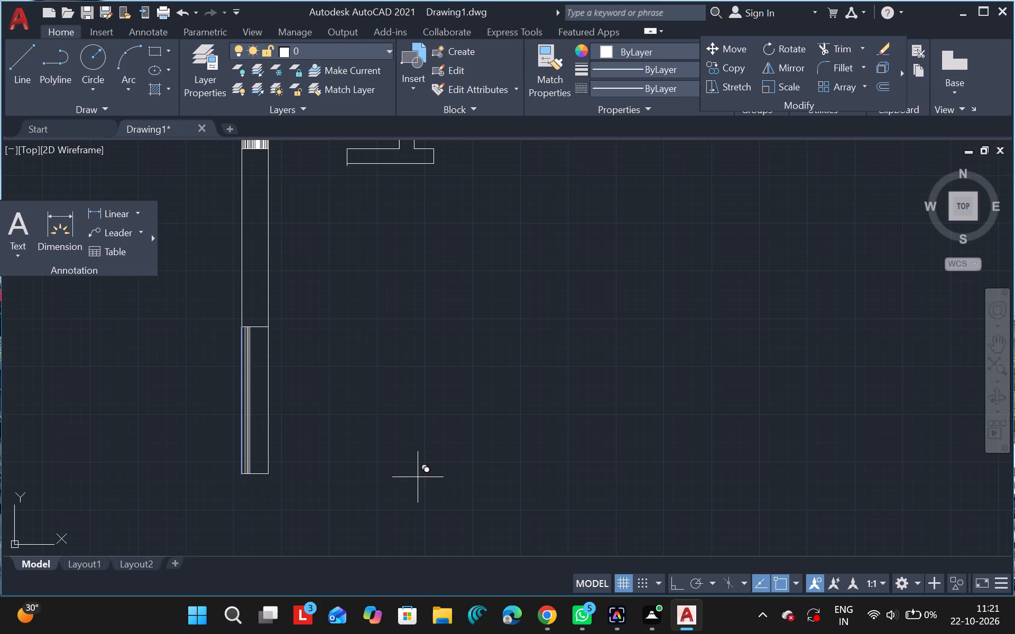
left_click(422, 477)
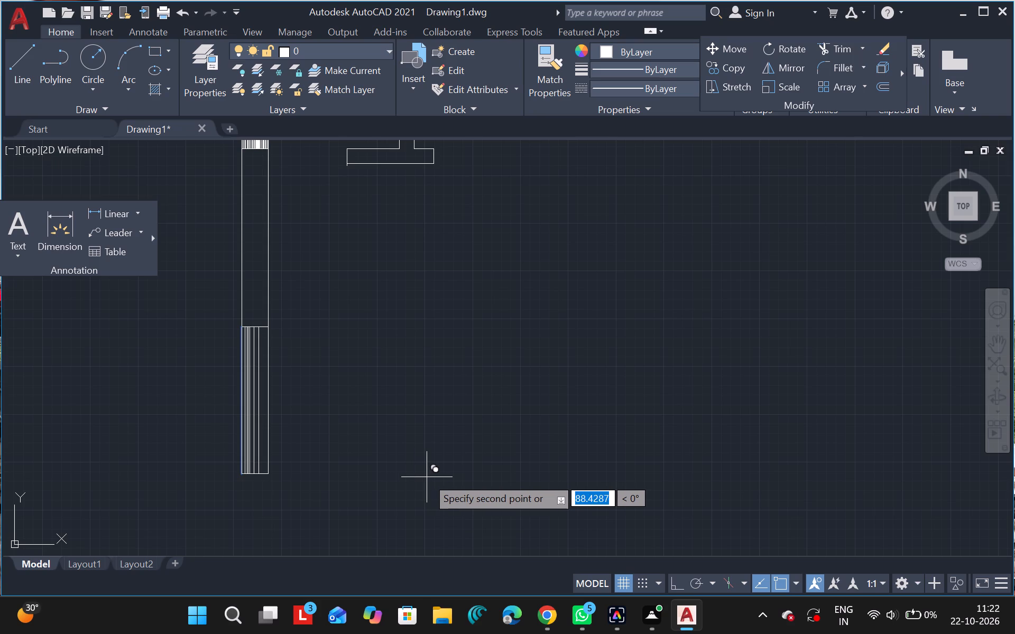
left_click(427, 477)
left_click(431, 477)
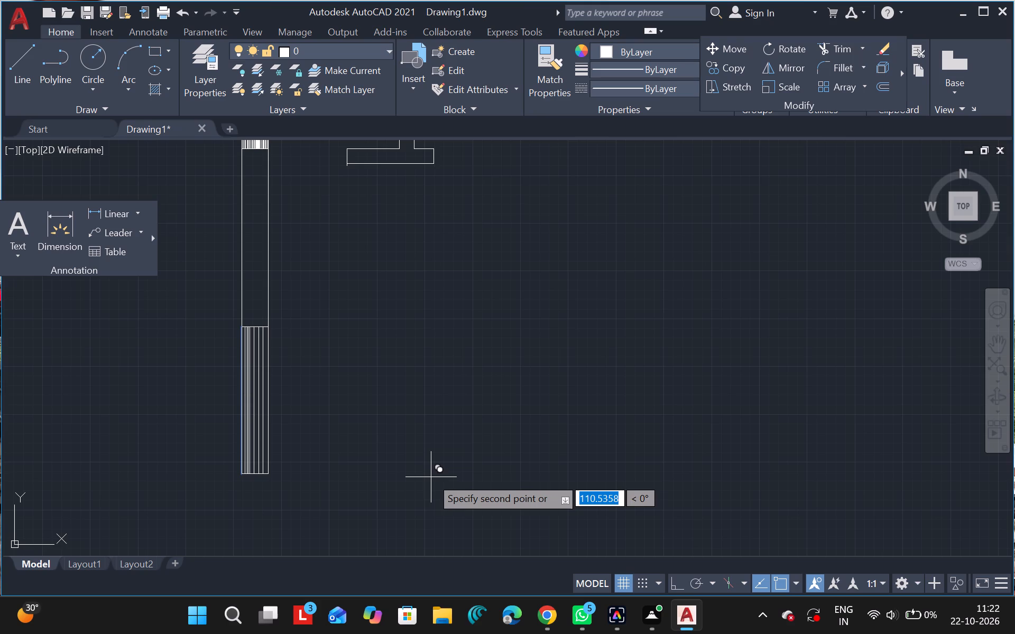
Fill the gaps between the parallel lines in the lower window segment with more closely spaced copies of the outer face line.
left_click(429, 477)
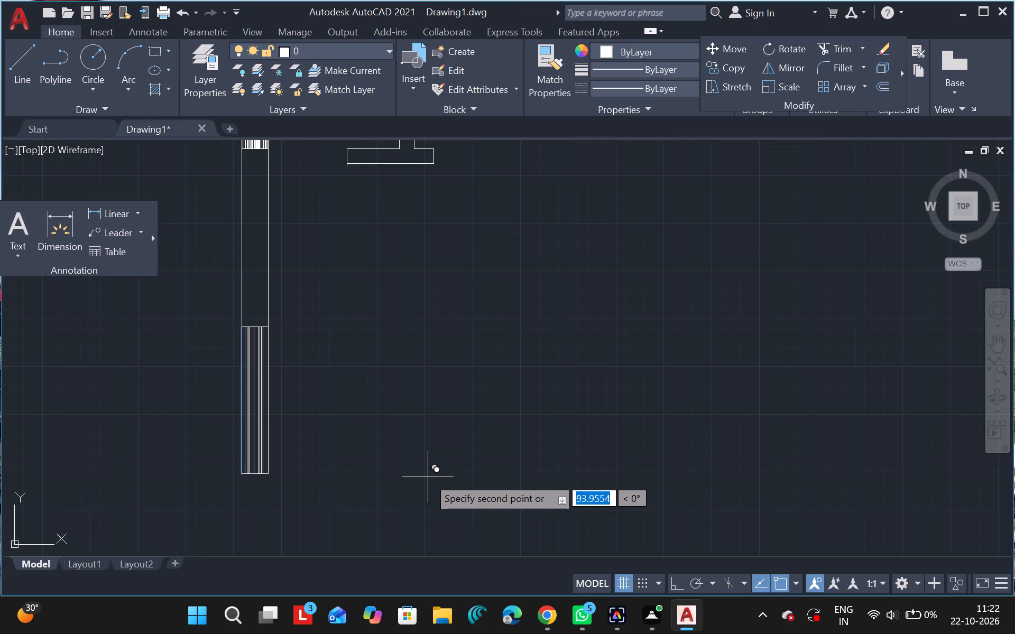
left_click(428, 477)
left_click(426, 477)
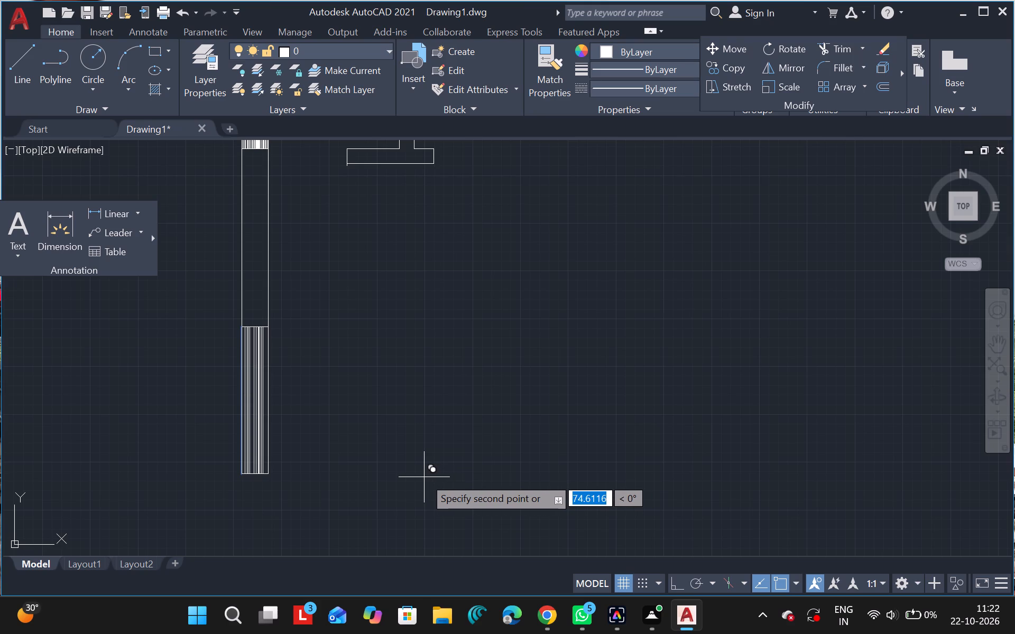
left_click(424, 477)
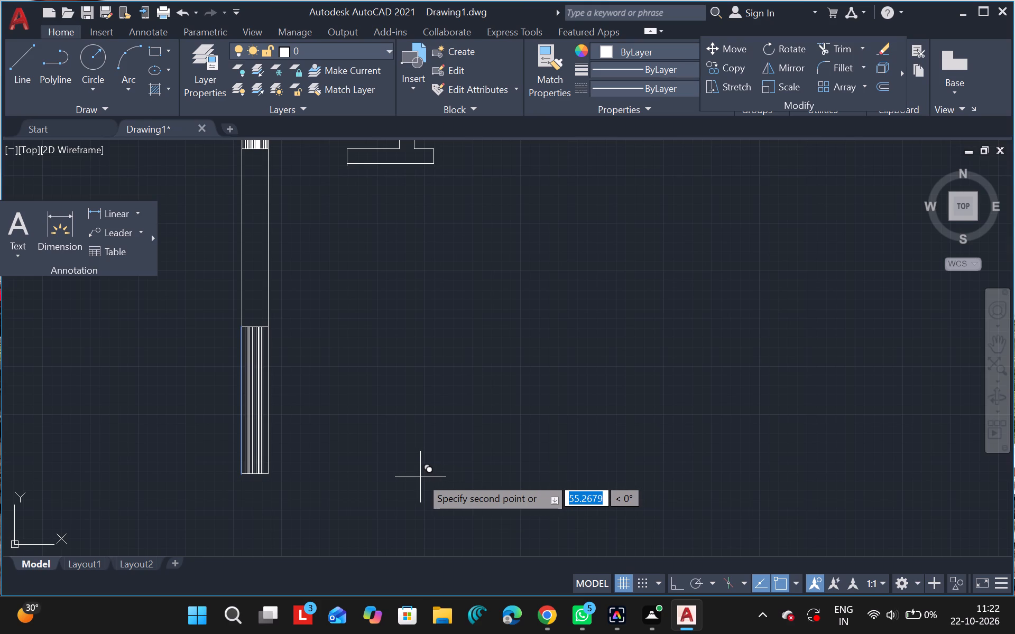
left_click_drag(420, 477, 433, 477)
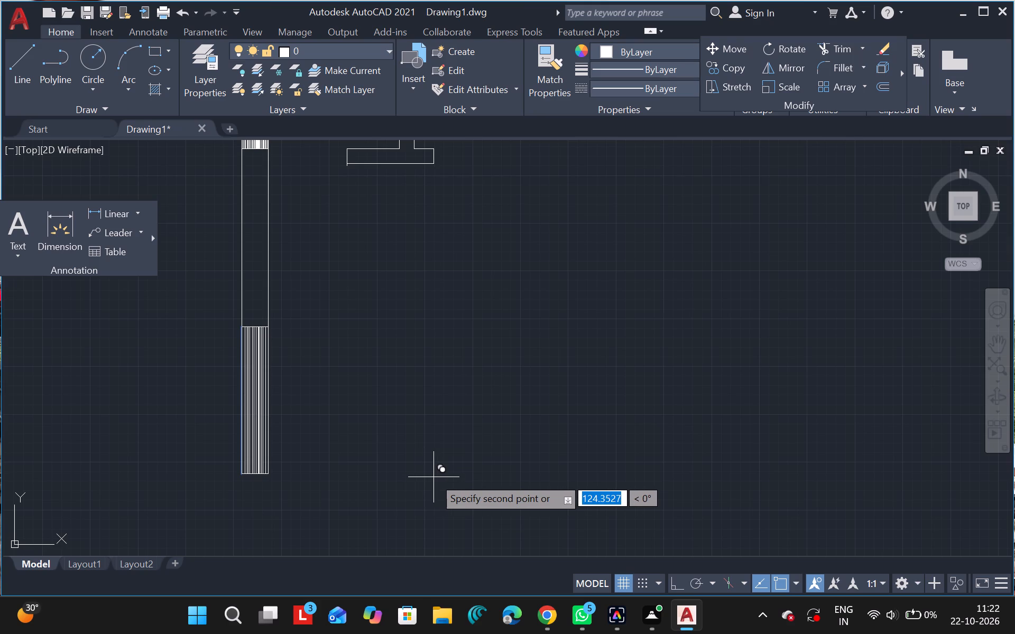
left_click_drag(433, 477, 419, 478)
left_click_drag(419, 478, 411, 480)
left_click(411, 480)
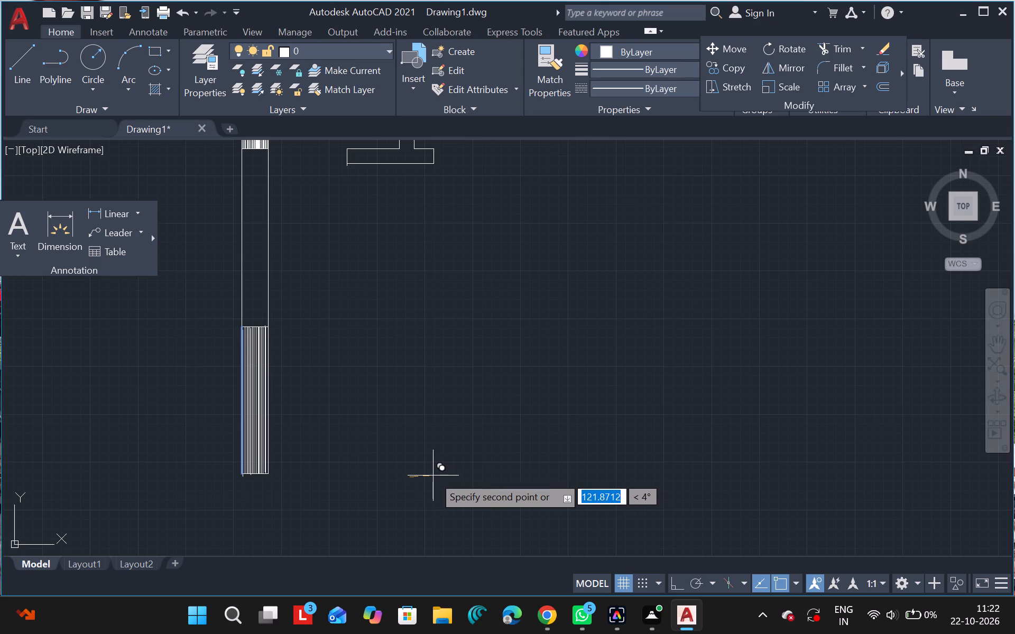
left_click_drag(432, 475, 429, 475)
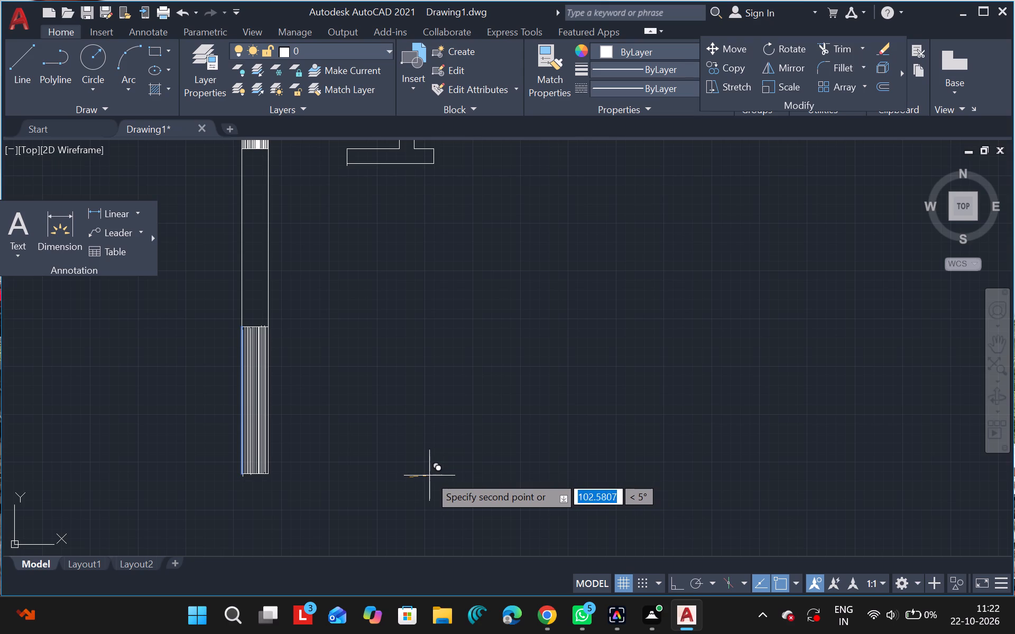
left_click_drag(429, 475, 423, 477)
left_click(423, 477)
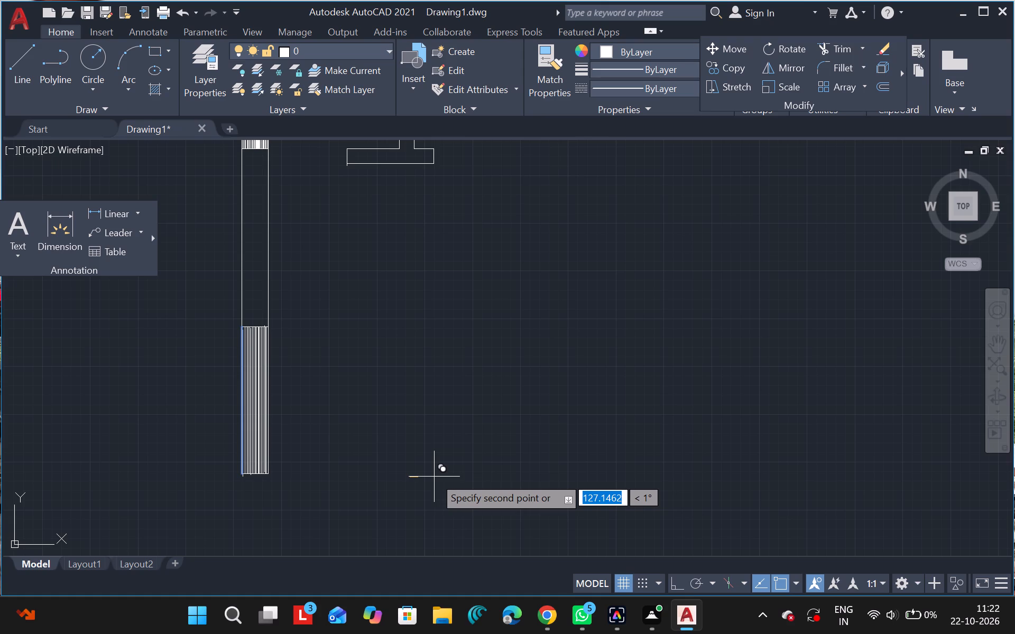
left_click(434, 477)
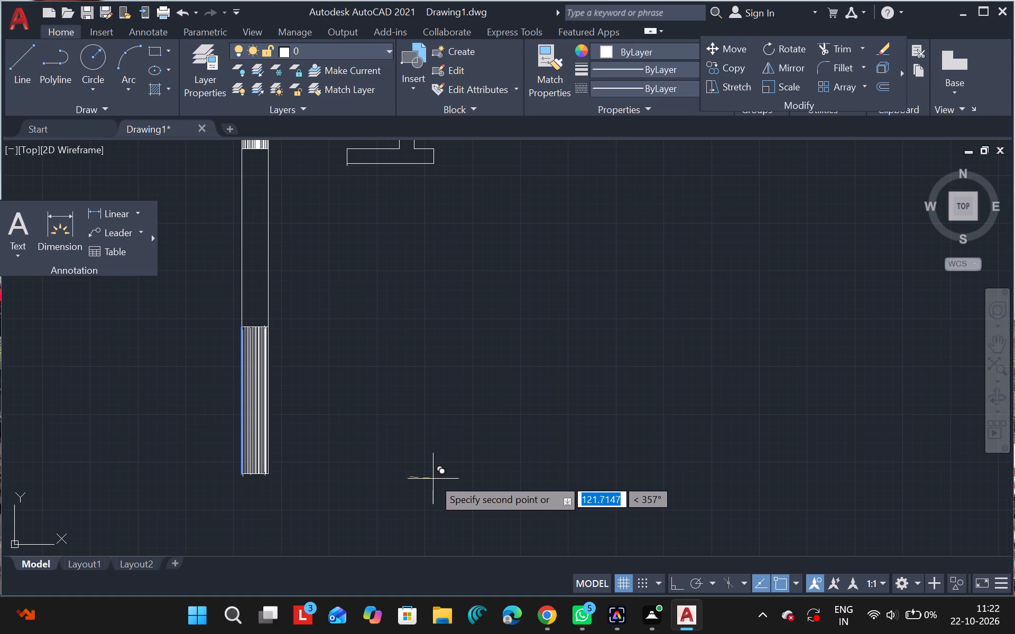
left_click_drag(435, 476, 487, 486)
key("Escape")
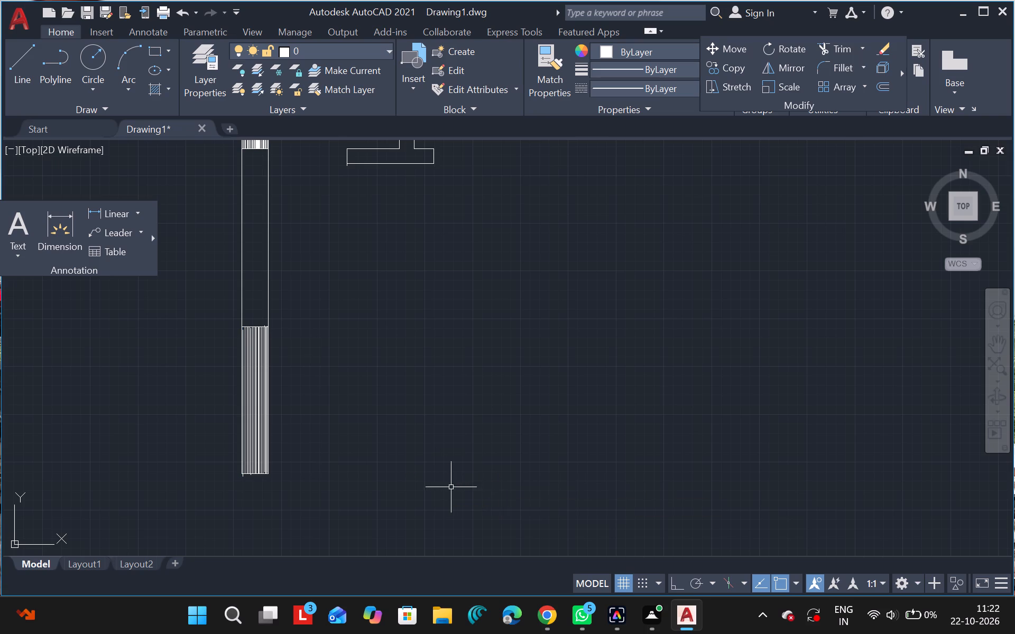
Copy one of the lower window segment's inner vertical lines to both sides several times to make the parallel lines denser.
scroll(360, 284, "down", 1, "ctrl")
scroll(360, 284, "down", 1)
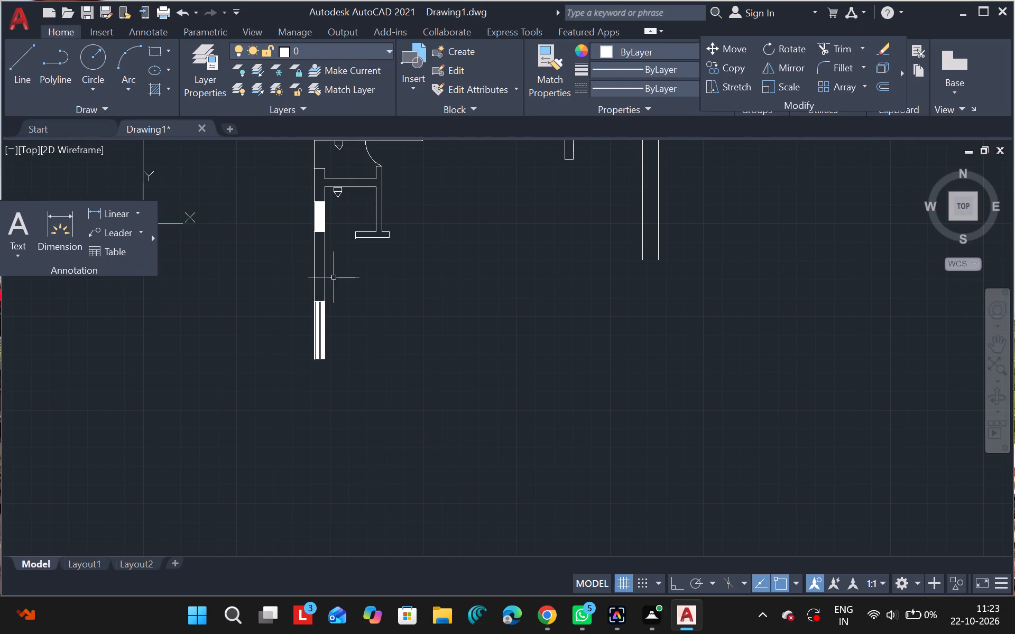
scroll(328, 312, "up", 1, "ctrl")
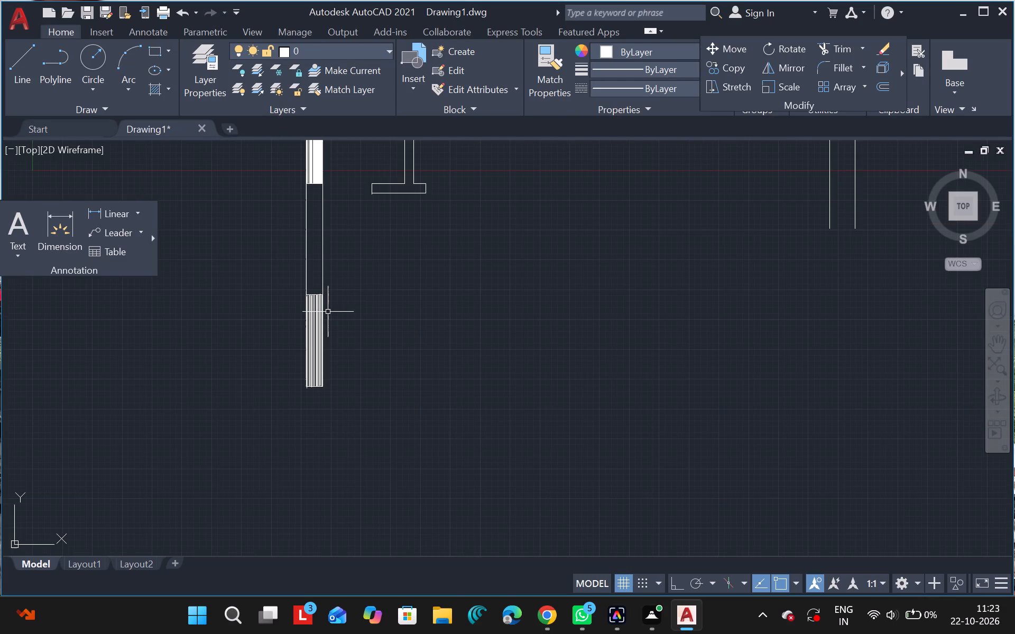
scroll(328, 312, "up", 2, "ctrl")
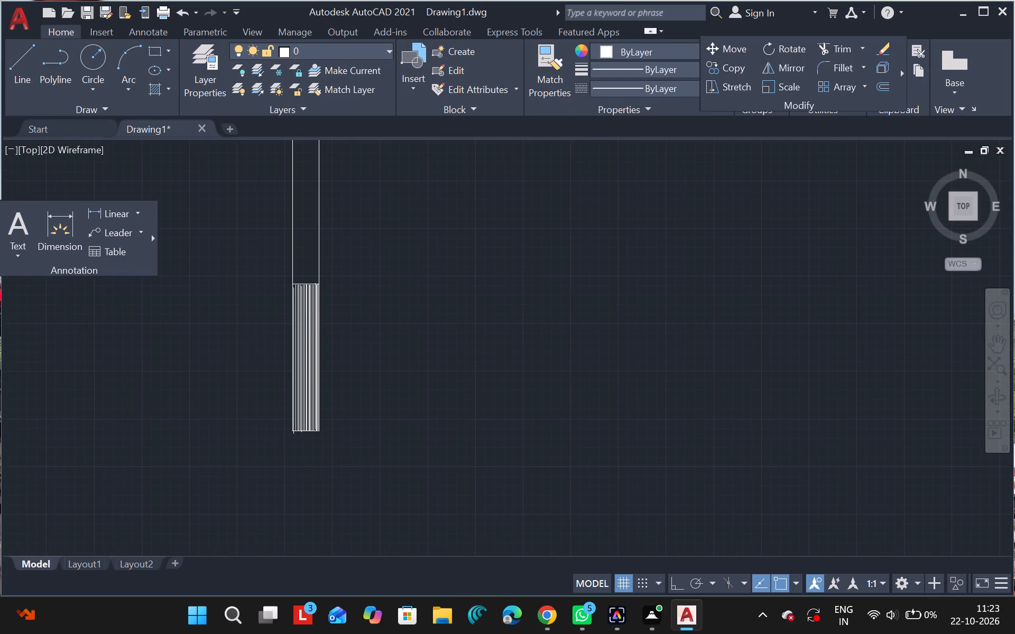
left_click(285, 337)
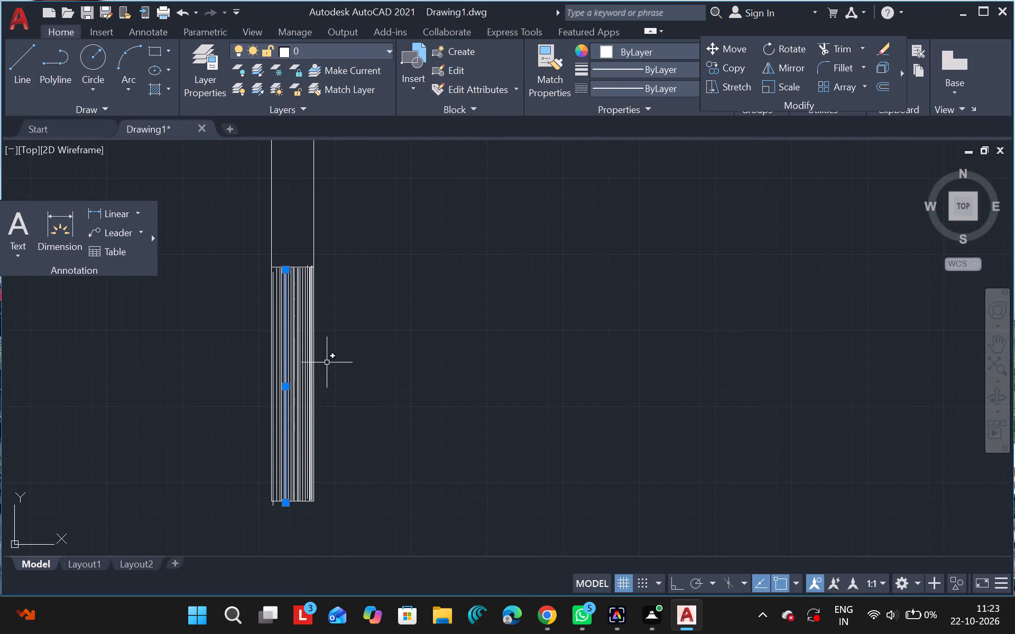
type("co")
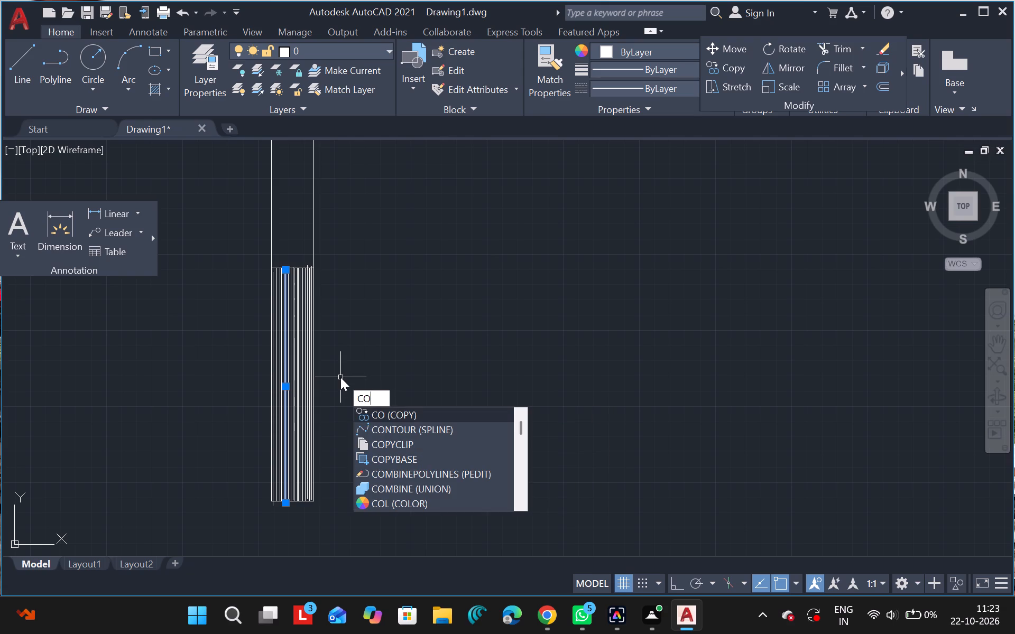
left_click(390, 416)
left_click_drag(392, 432, 402, 432)
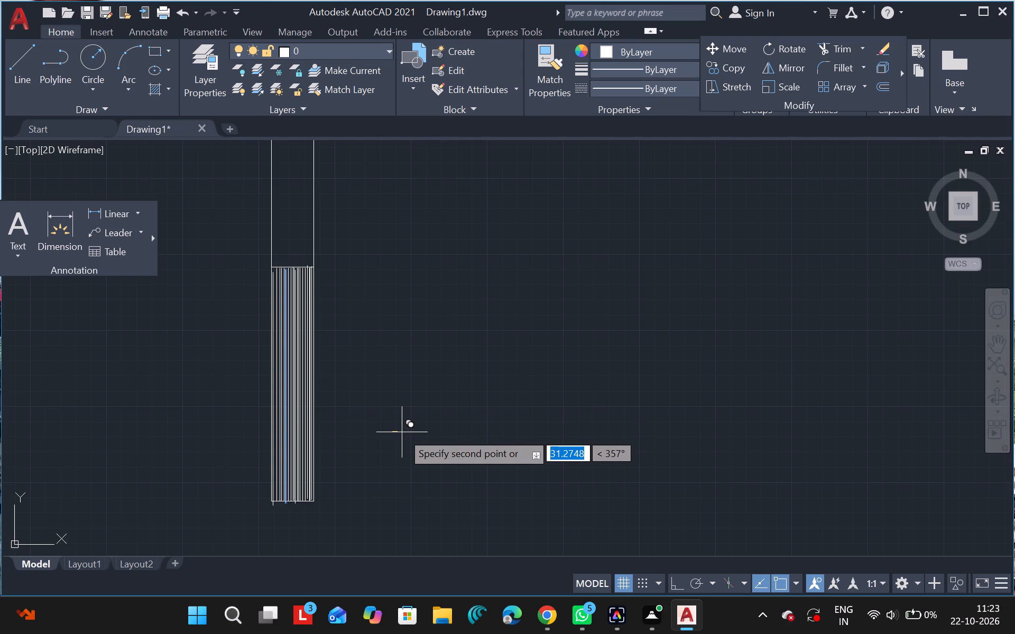
left_click(402, 432)
left_click(402, 431)
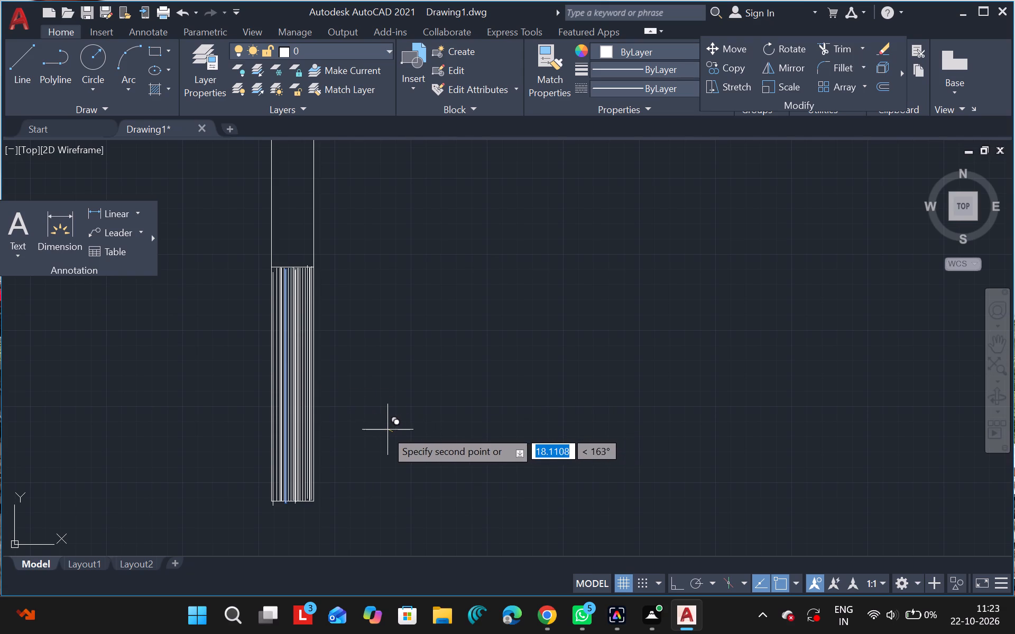
left_click(382, 431)
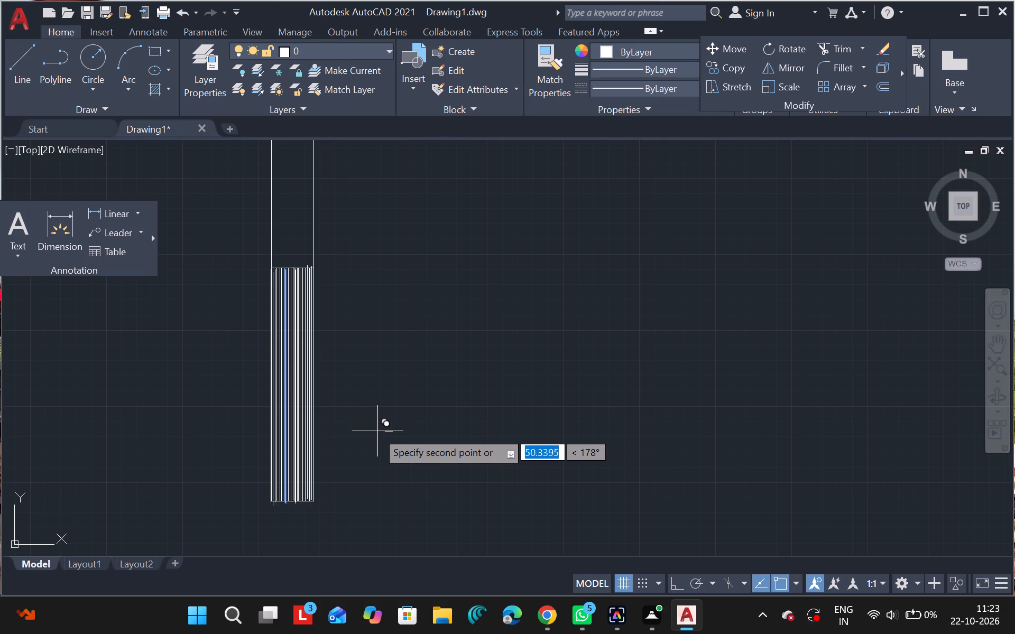
left_click(379, 430)
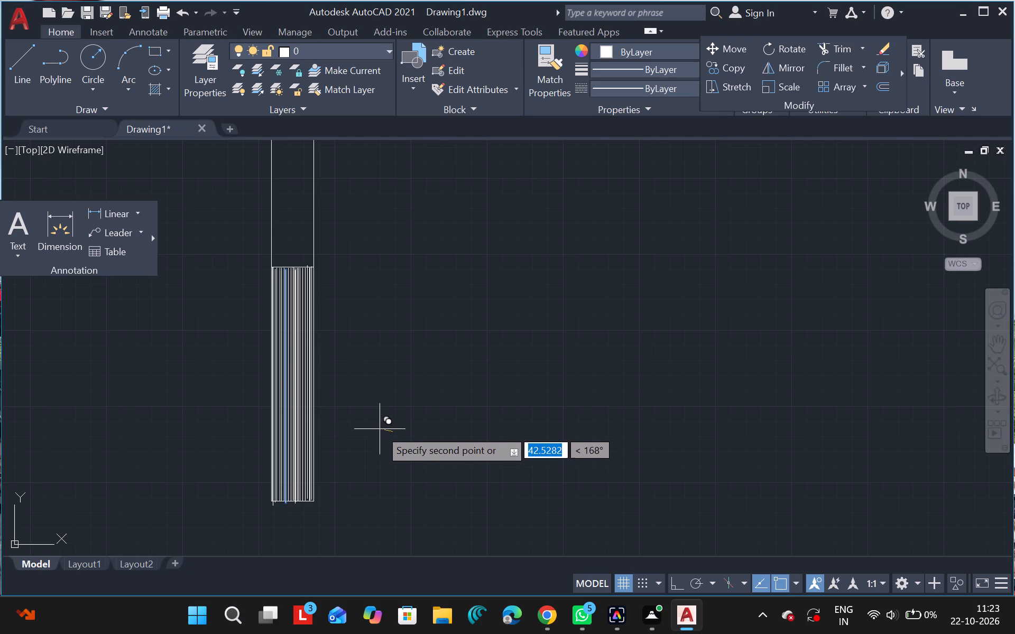
left_click(381, 429)
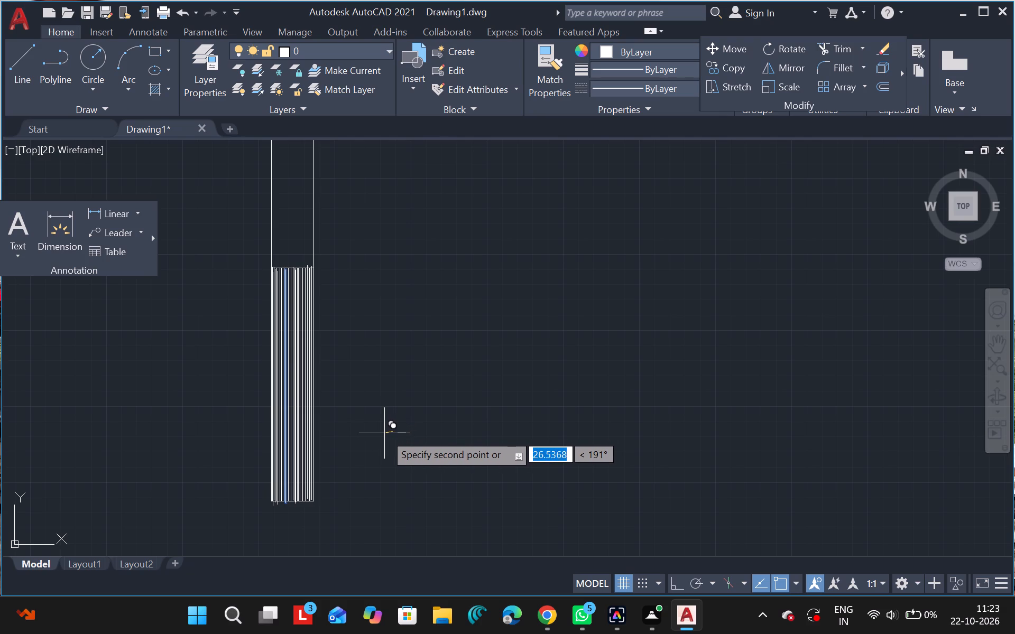
left_click(384, 433)
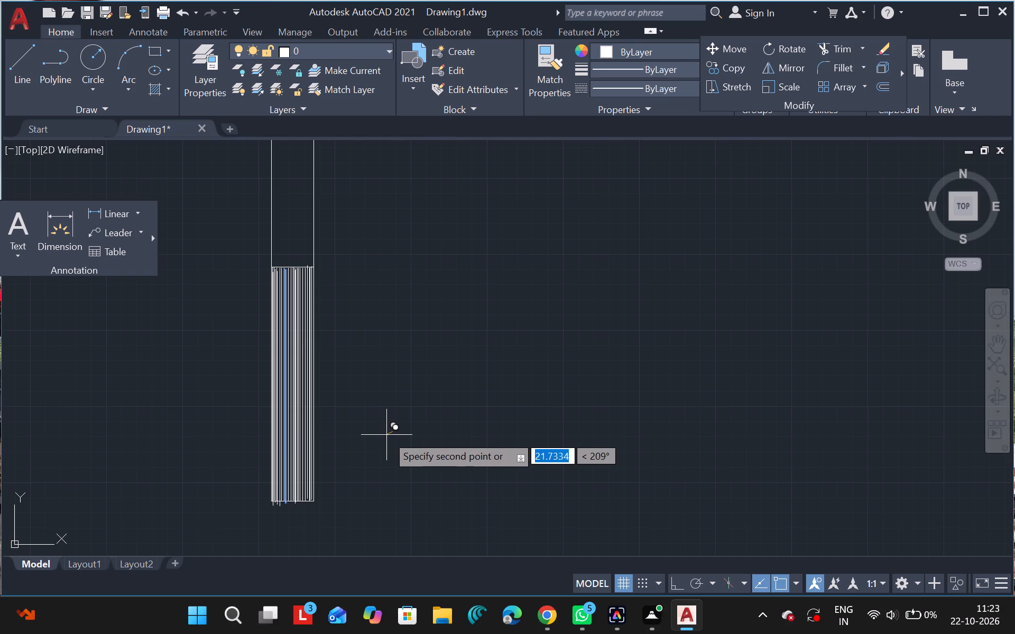
left_click_drag(384, 435, 404, 436)
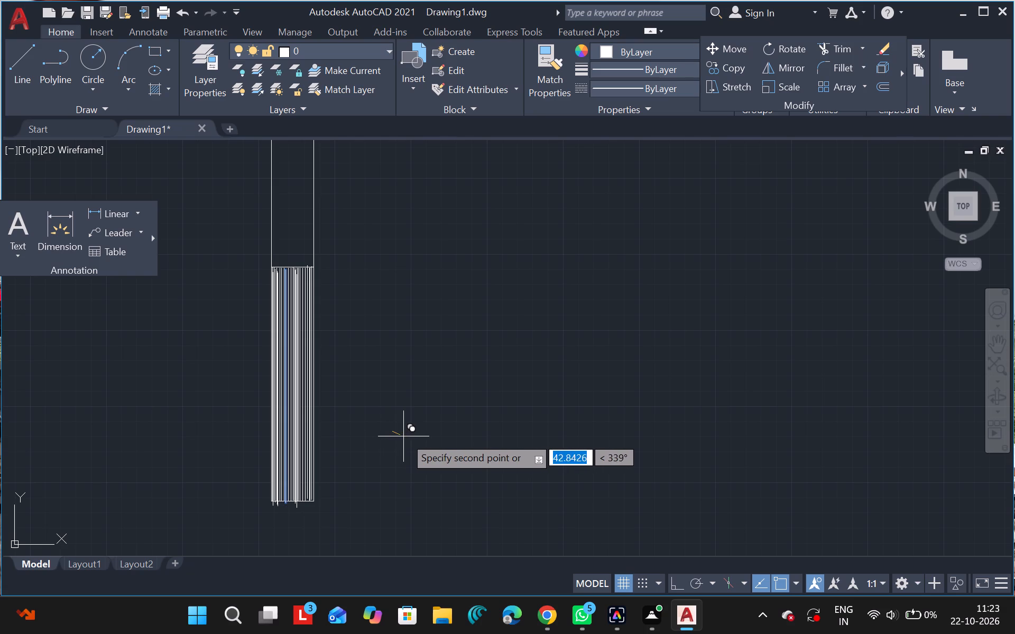
left_click_drag(404, 436, 408, 436)
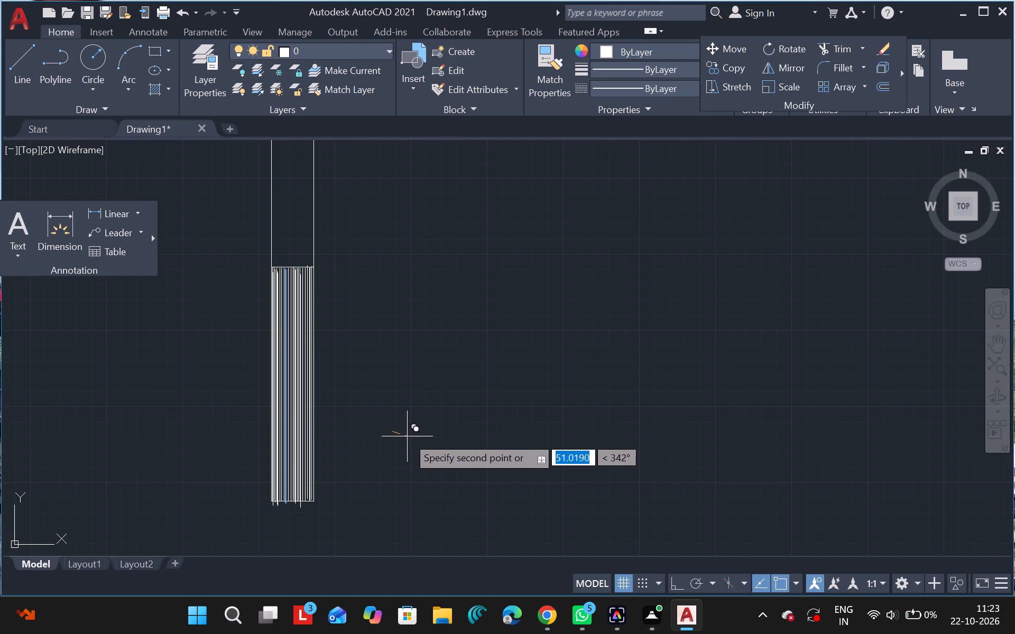
left_click_drag(408, 436, 407, 429)
left_click(407, 429)
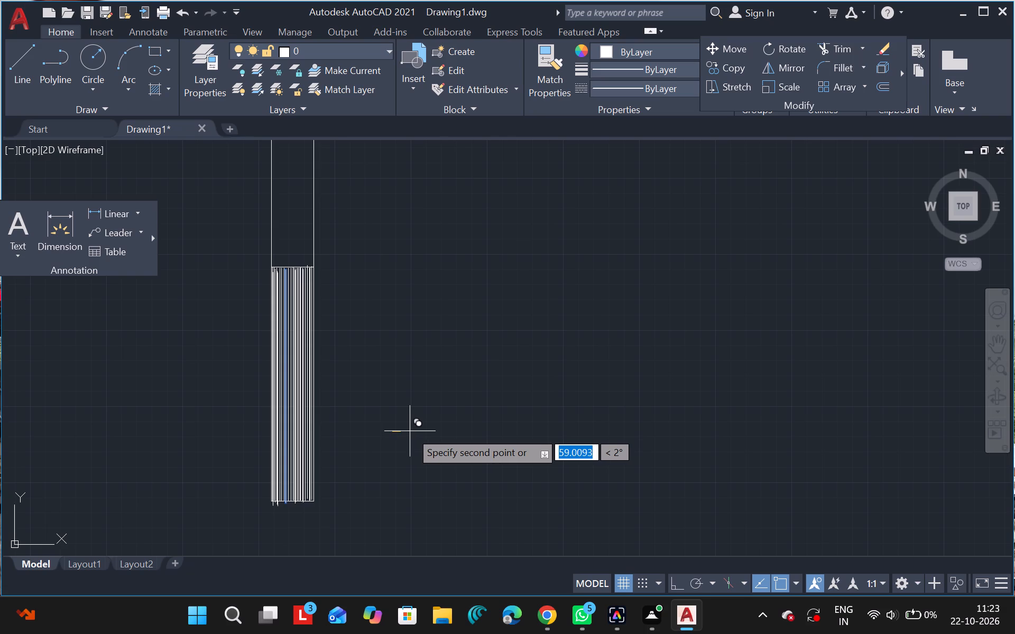
left_click(410, 431)
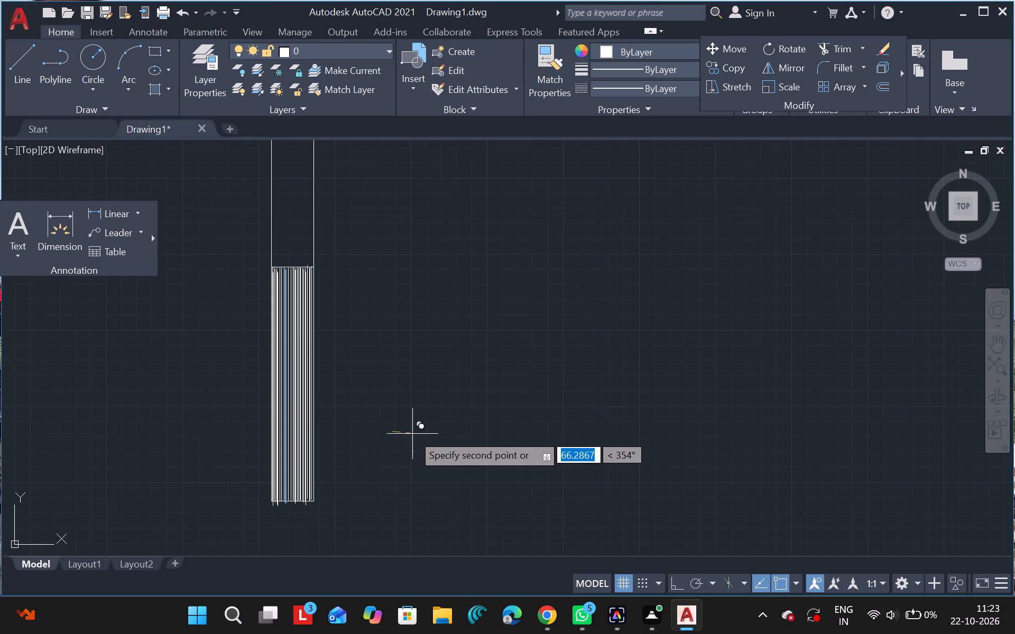
scroll(412, 434, "down", 1, "ctrl")
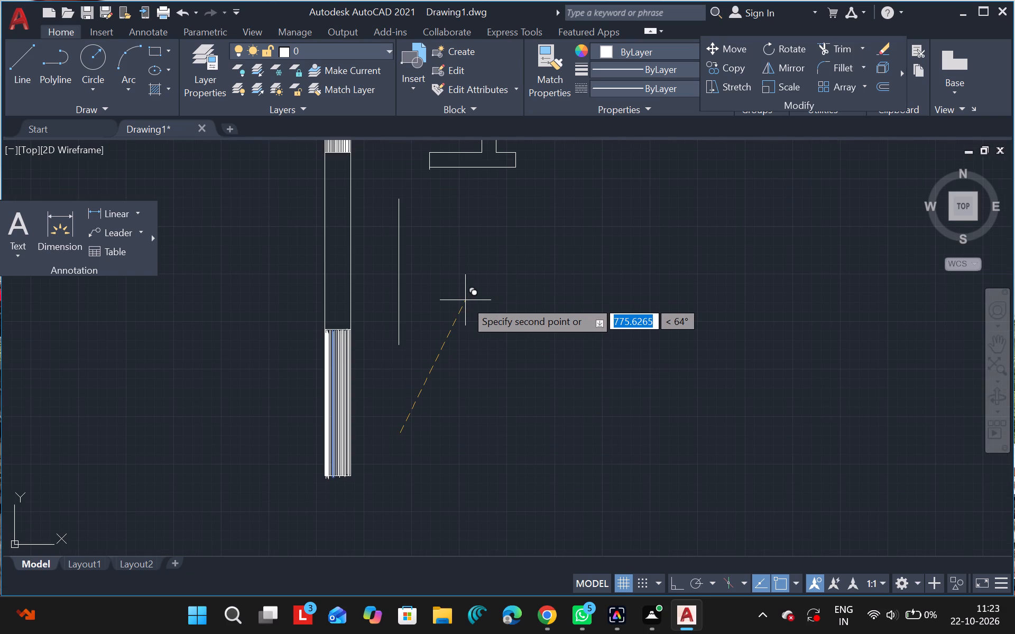
key("Escape")
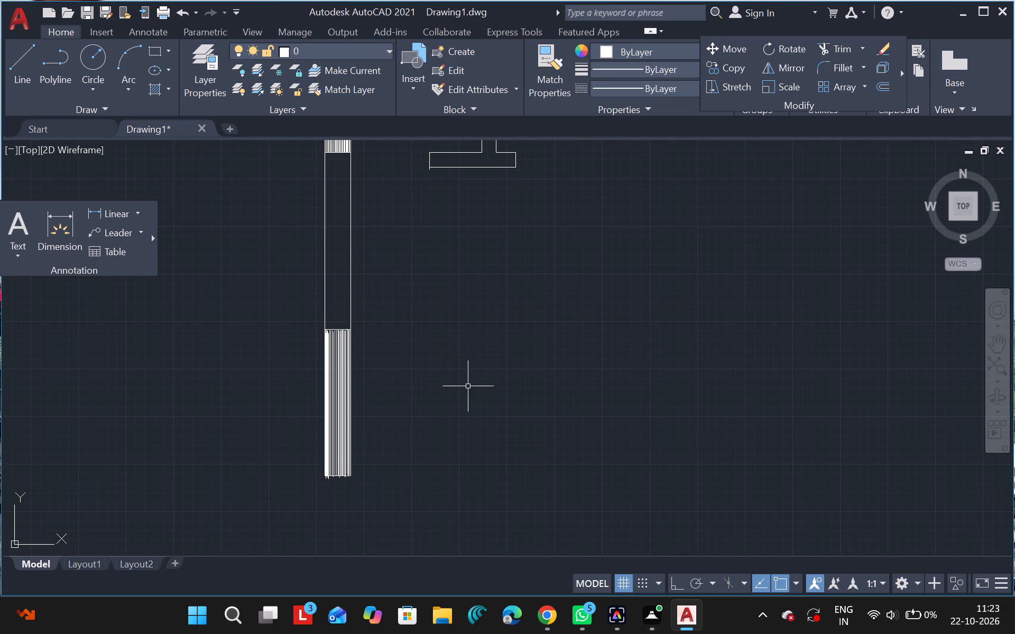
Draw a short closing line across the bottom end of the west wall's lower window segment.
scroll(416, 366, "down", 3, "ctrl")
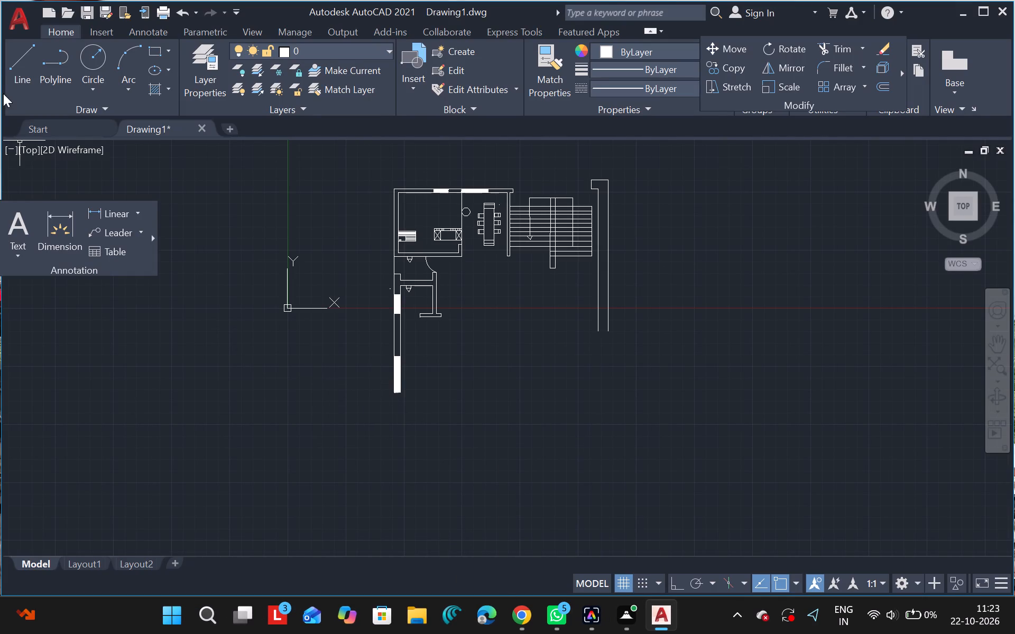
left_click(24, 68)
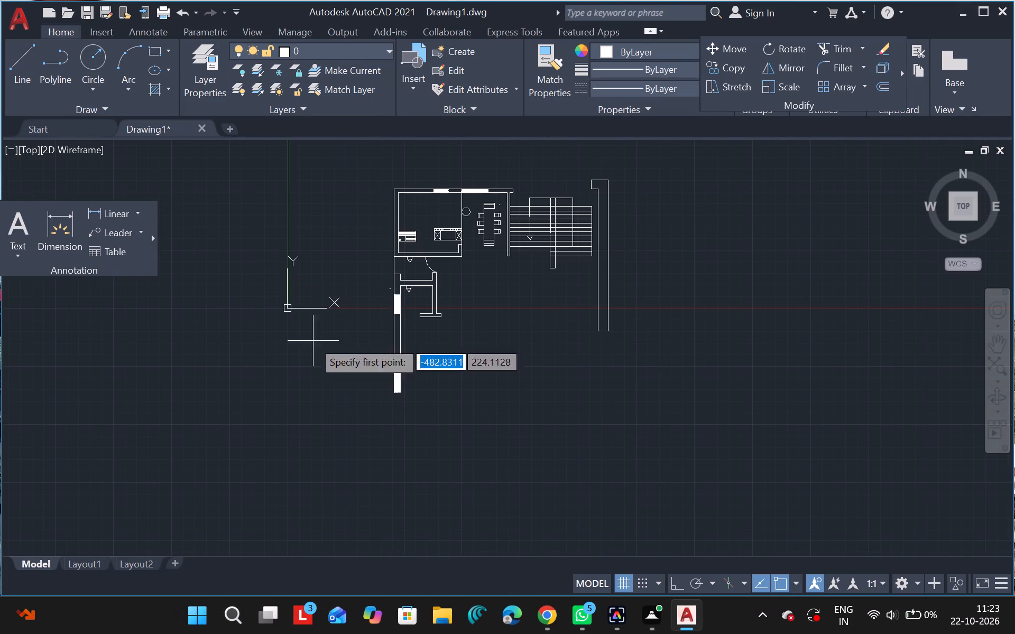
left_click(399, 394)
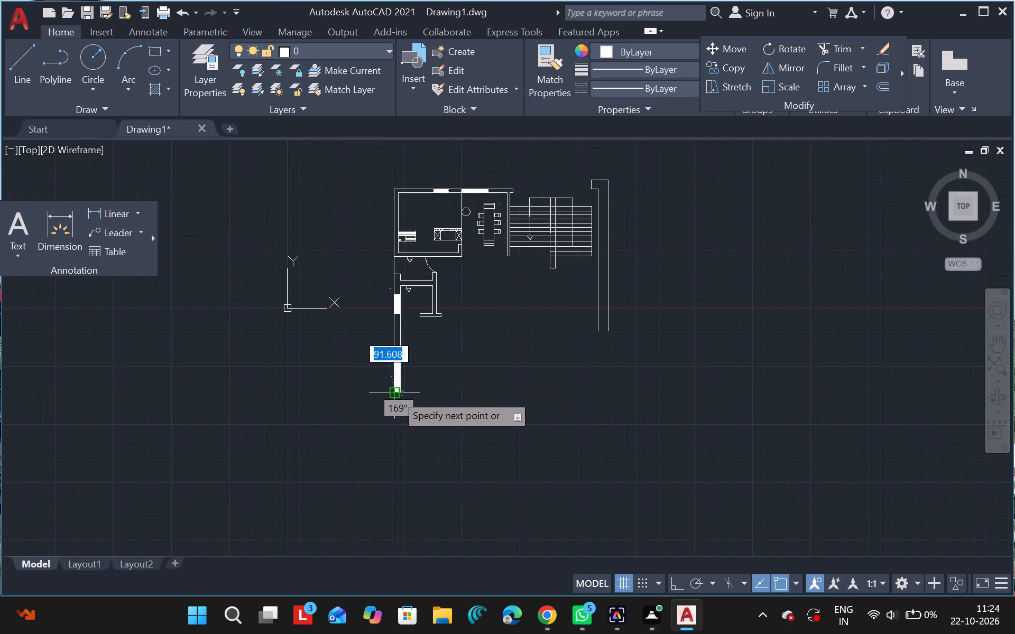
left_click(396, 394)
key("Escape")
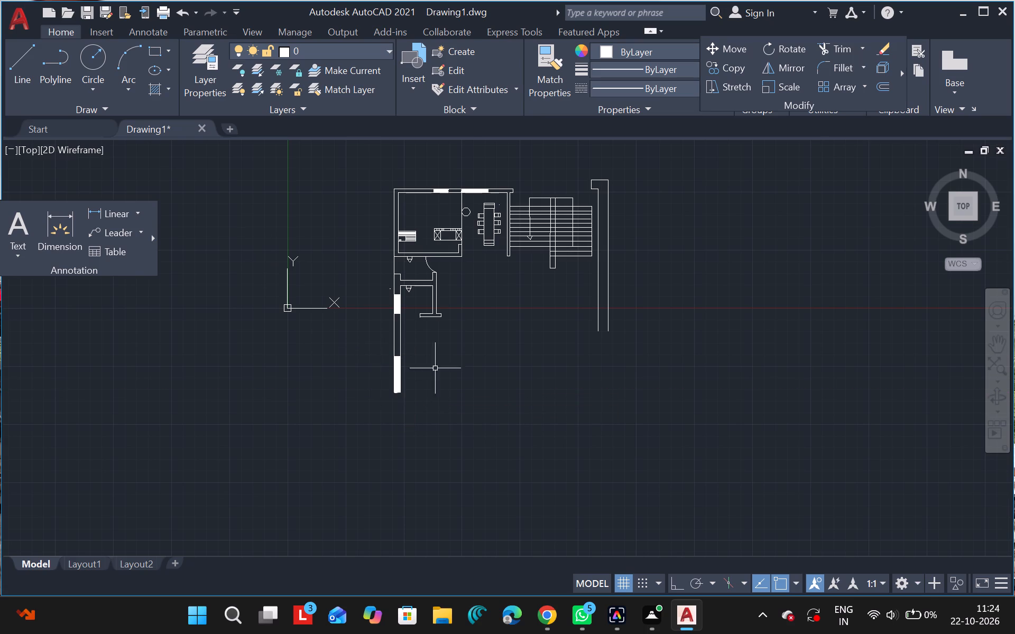
Draw a horizontal closing line along the bottom of the lower window segment, from the outer face past the inner face.
scroll(428, 354, "up", 2, "ctrl")
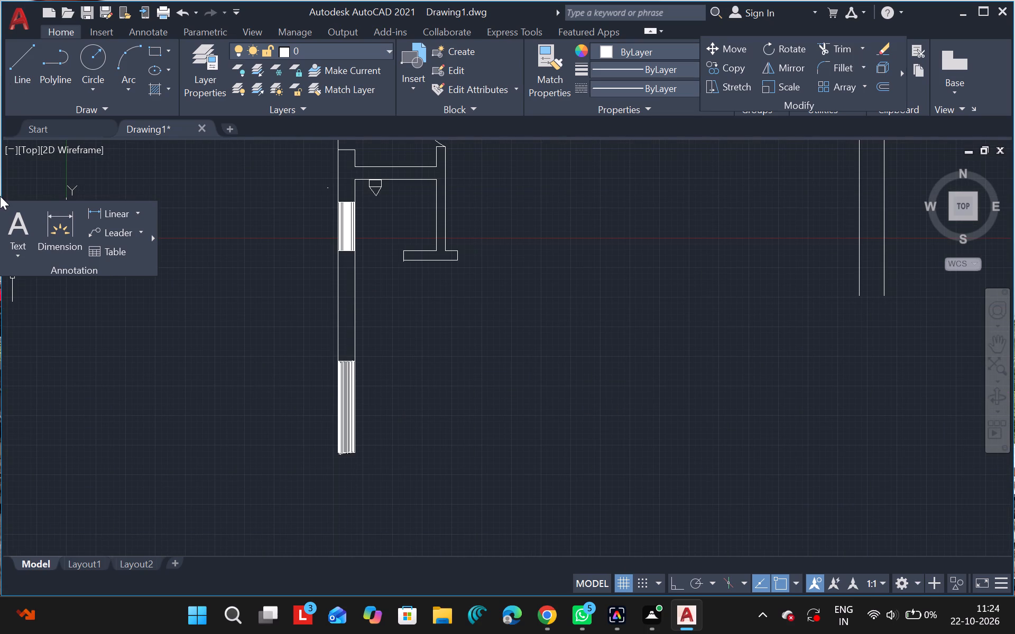
left_click(12, 70)
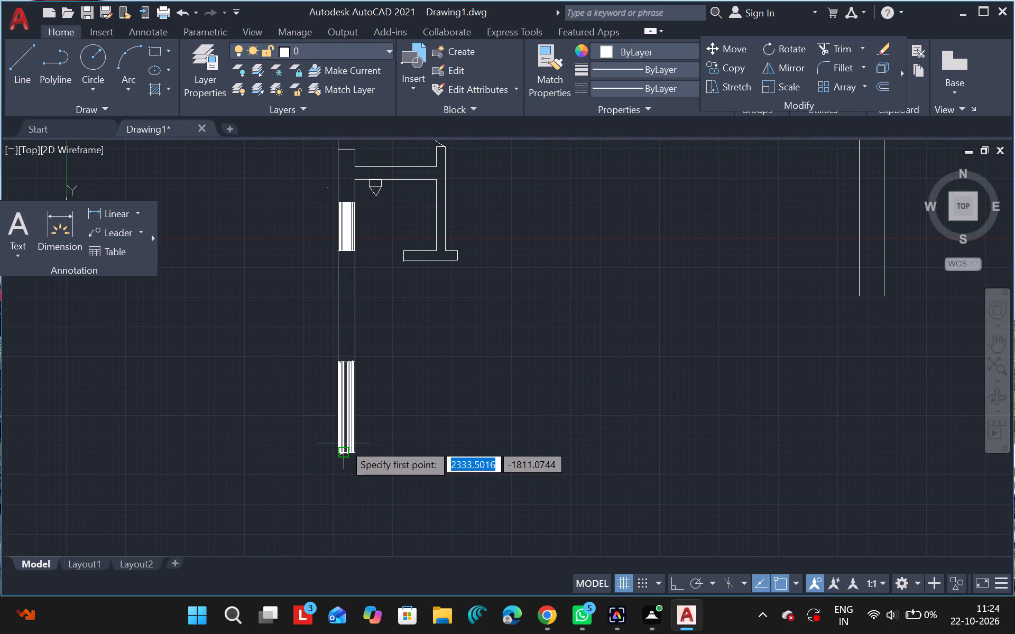
left_click_drag(336, 451, 364, 452)
left_click(364, 452)
left_click(364, 452)
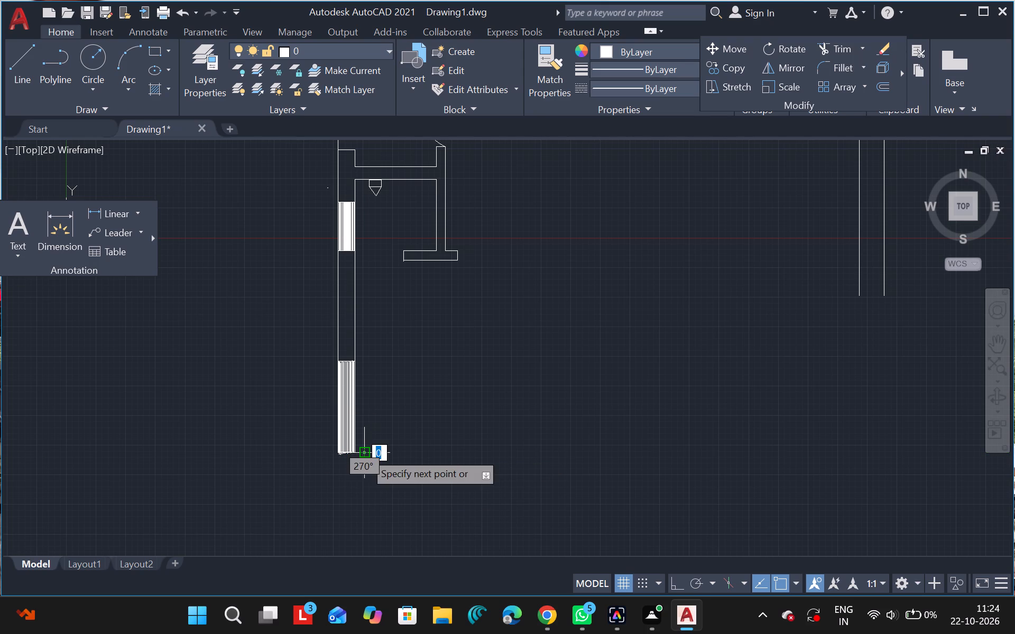
key("Escape")
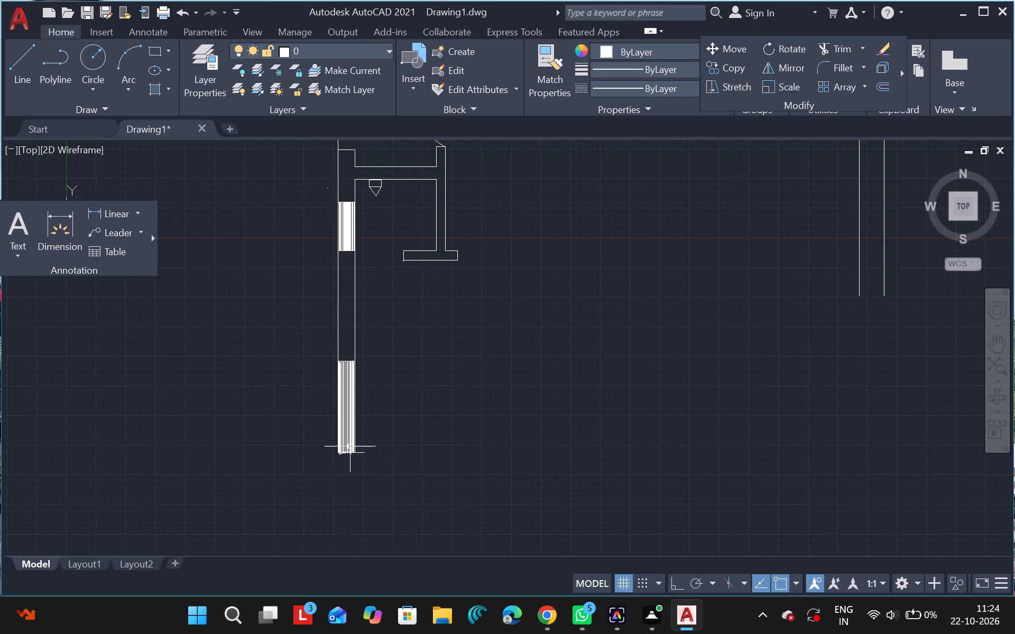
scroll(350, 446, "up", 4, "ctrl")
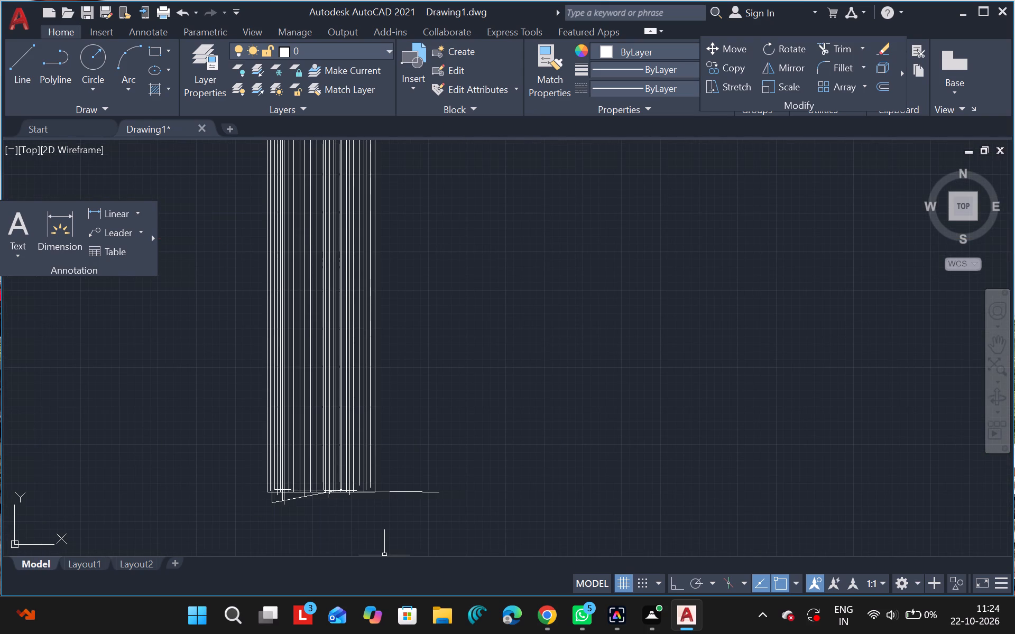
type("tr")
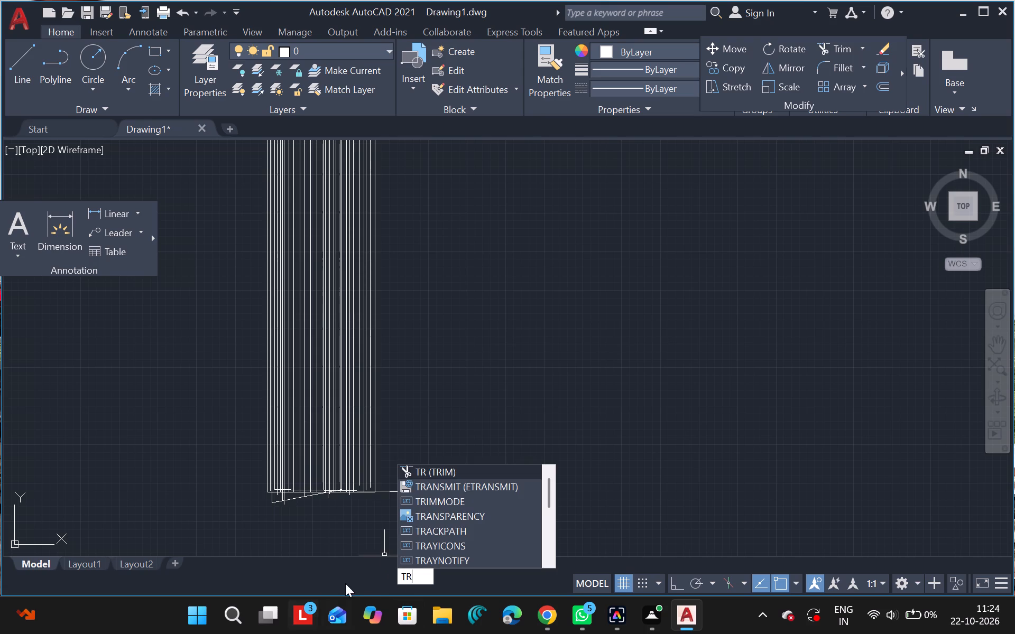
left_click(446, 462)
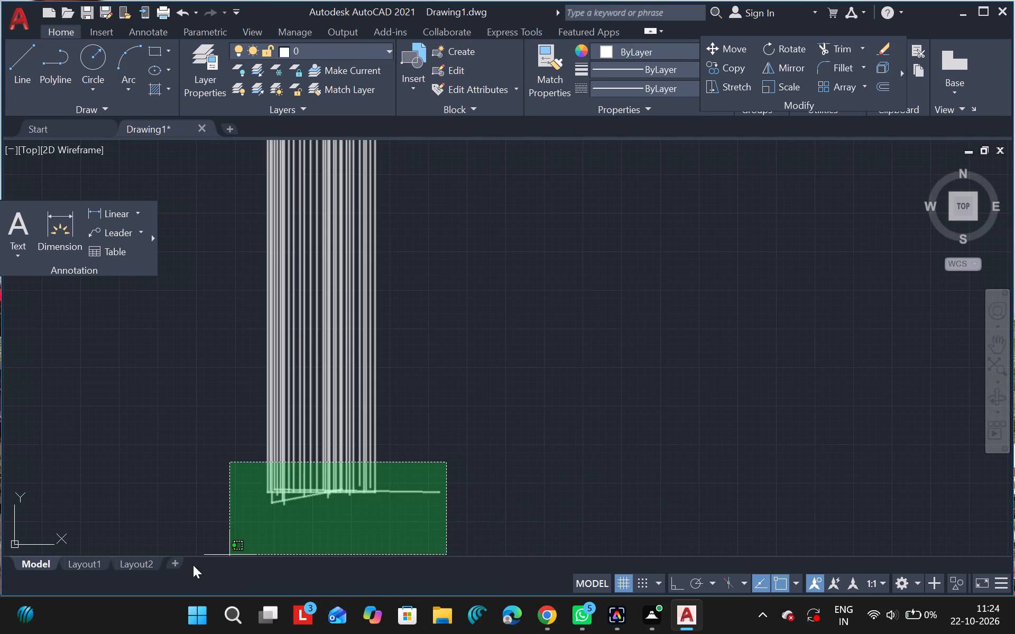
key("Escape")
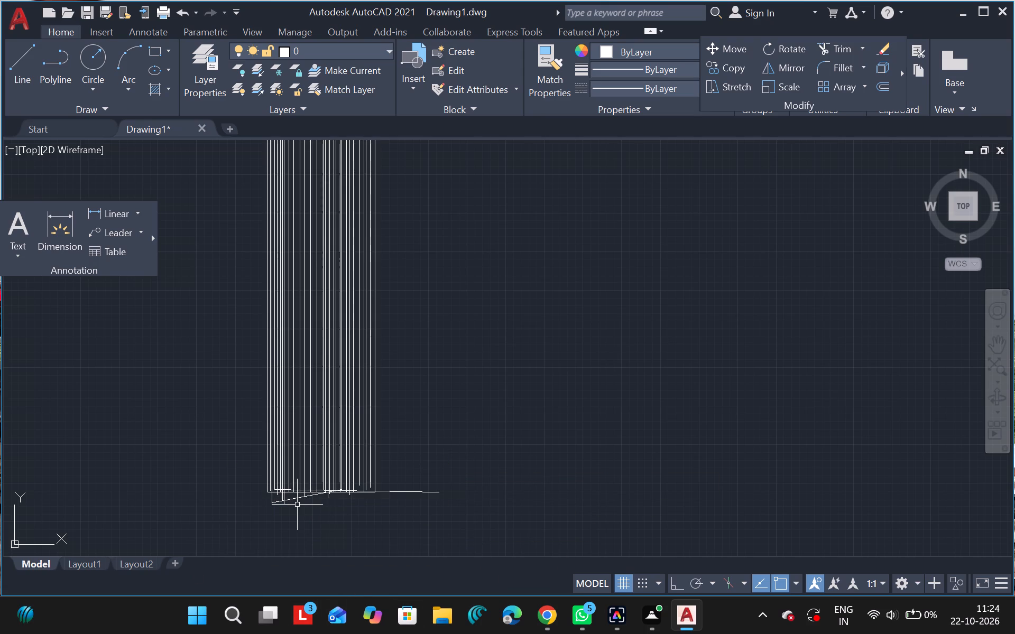
Trim the slanted line and the vertical line ends that stick out below the lower window segment's closing line.
type("tr")
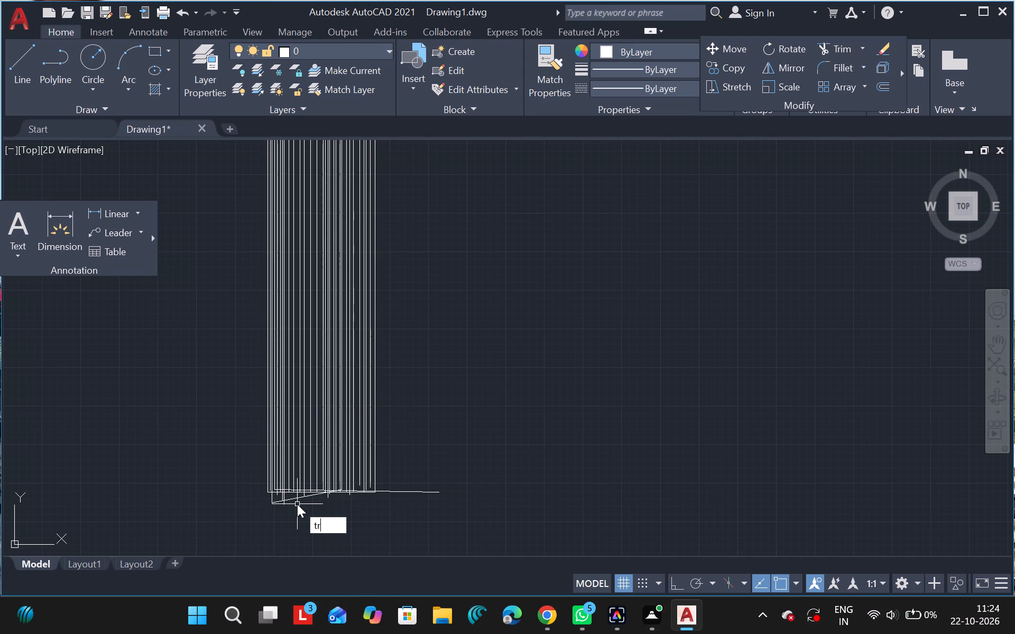
left_click(357, 423)
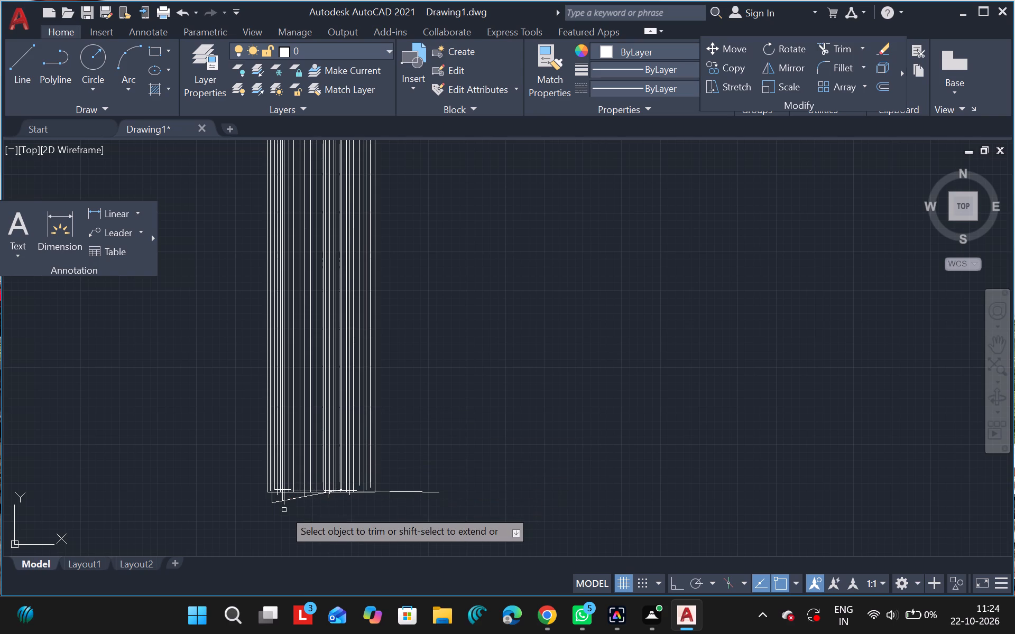
left_click_drag(270, 499, 277, 501)
left_click(277, 501)
left_click_drag(275, 497, 344, 504)
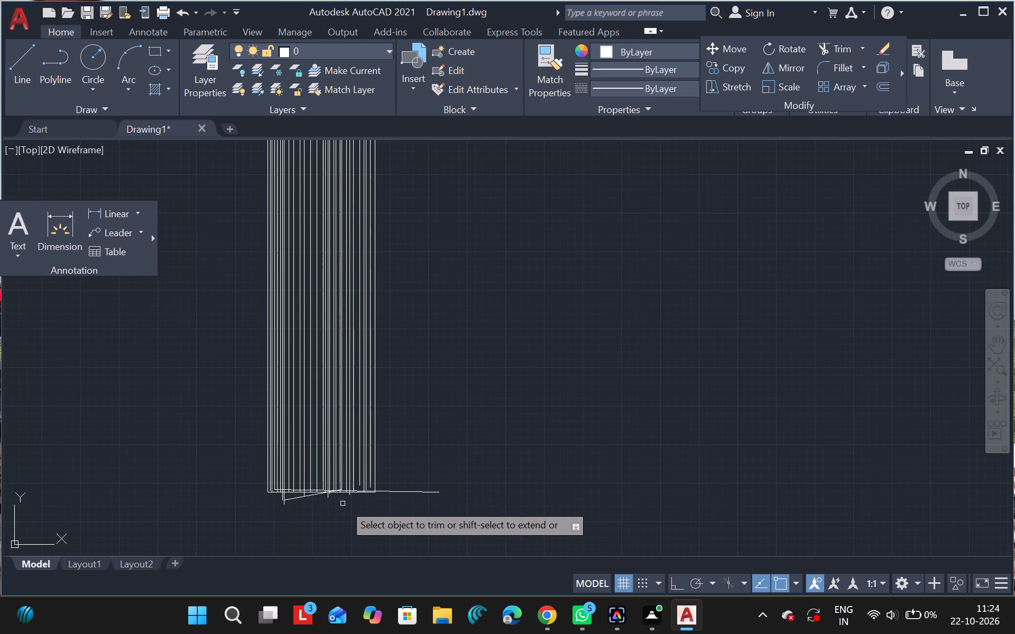
left_click_drag(344, 504, 297, 496)
left_click_drag(297, 496, 285, 496)
left_click(285, 496)
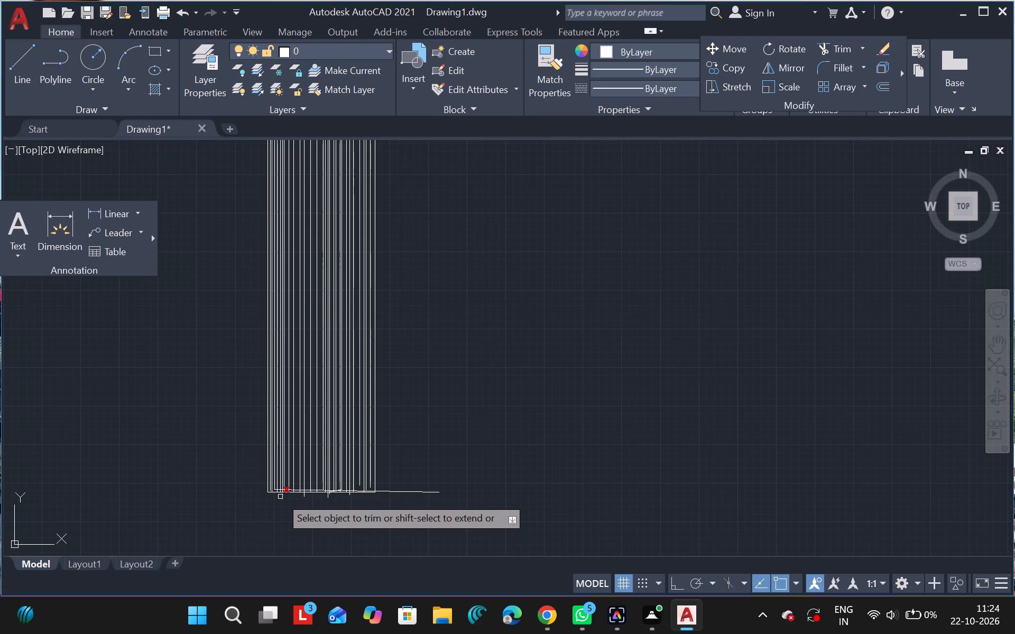
left_click_drag(280, 497, 304, 498)
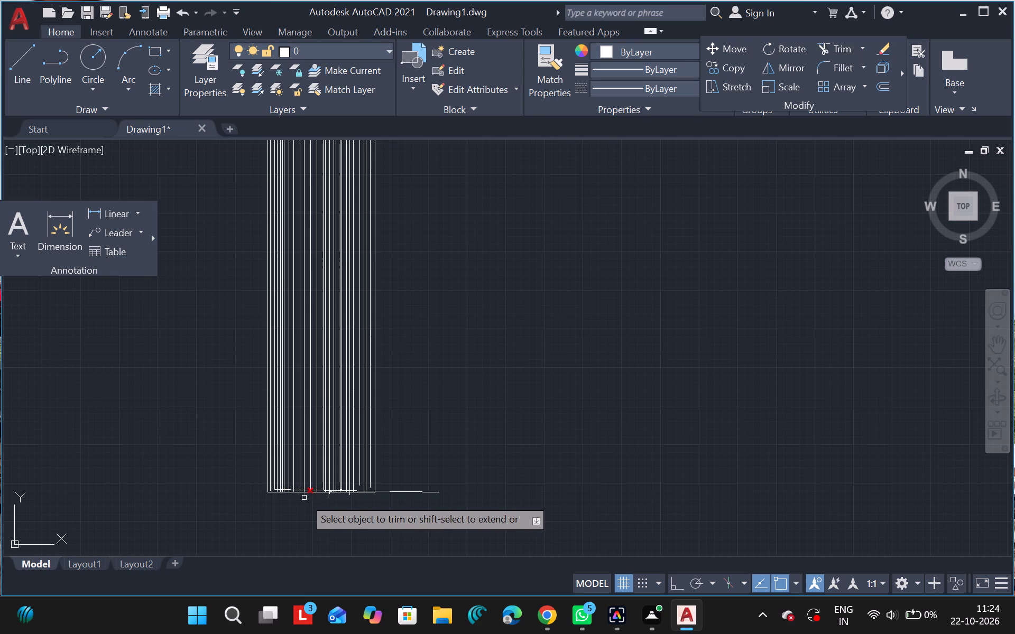
left_click_drag(304, 498, 327, 498)
left_click_drag(327, 498, 351, 497)
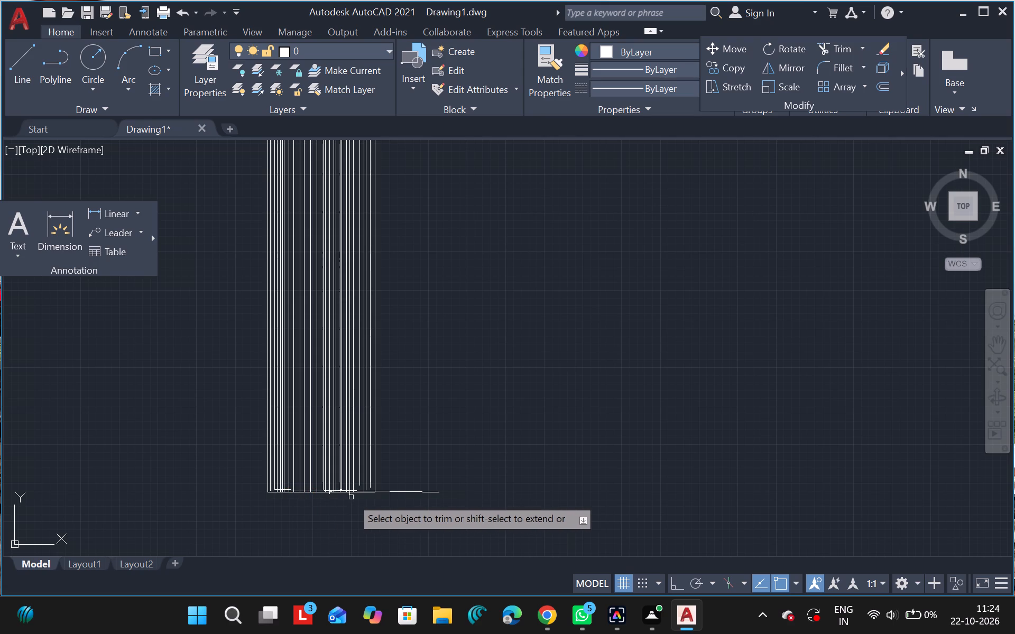
left_click_drag(351, 497, 352, 497)
left_click_drag(352, 497, 336, 500)
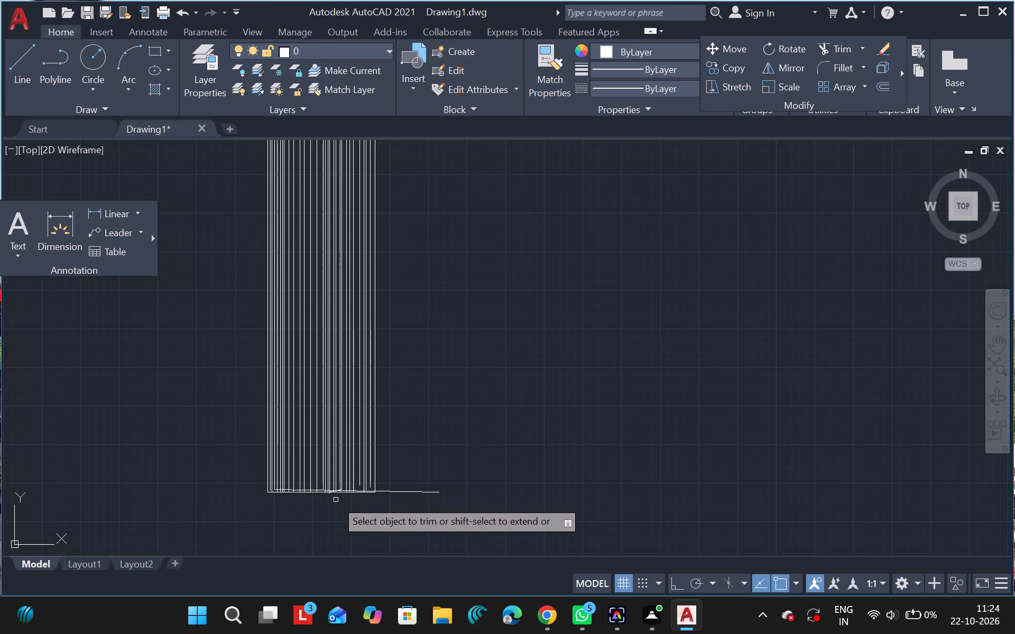
scroll(336, 500, "down", 2, "ctrl")
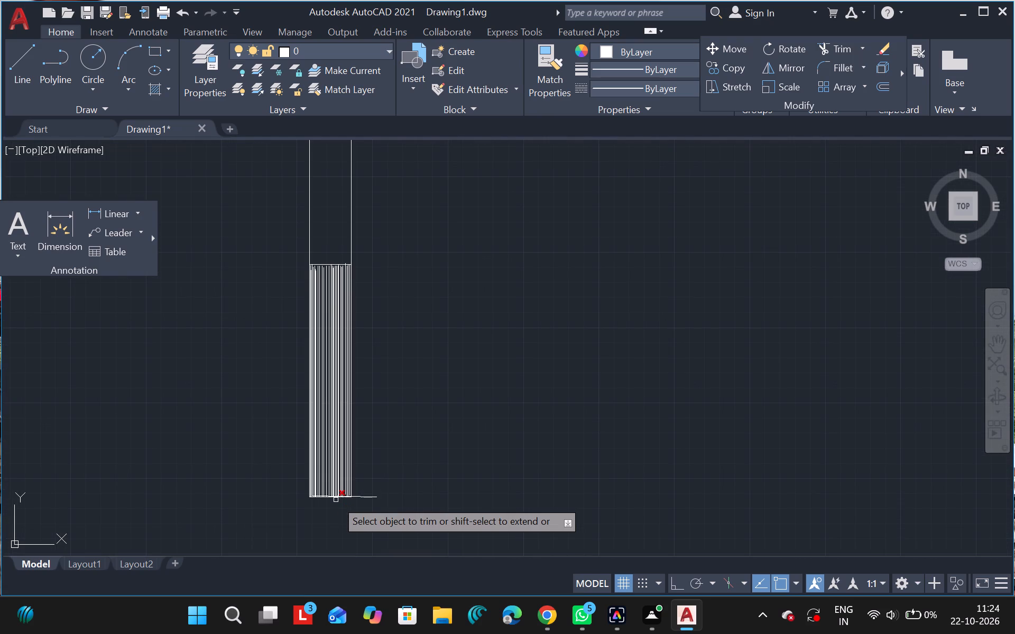
key("Escape")
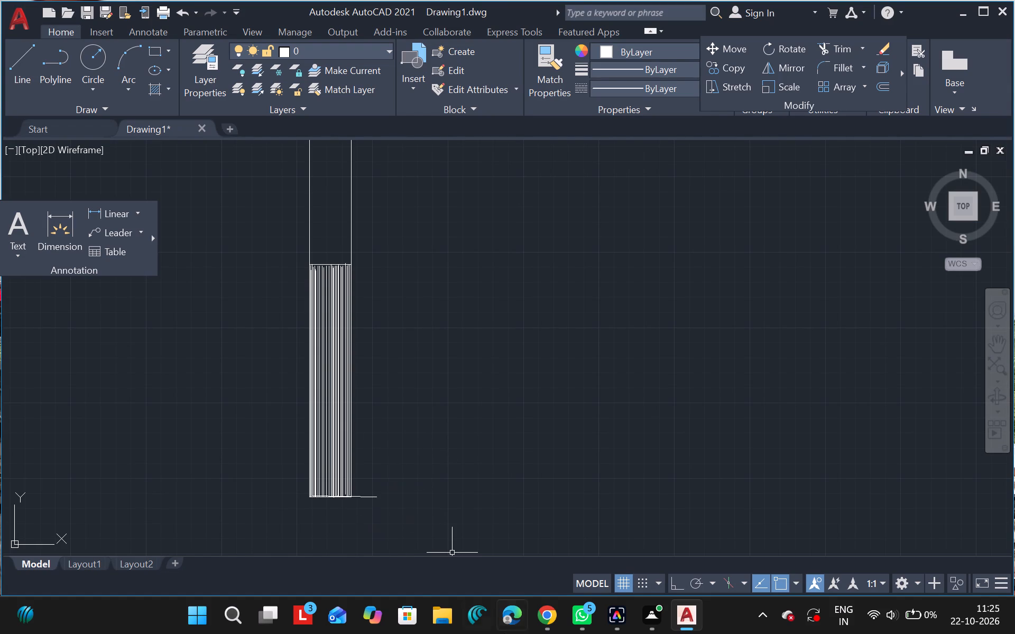
Draw the wall's outer face from the window segment's lower outer corner, about 628 units straight down and horizontally toward the east.
left_click(16, 74)
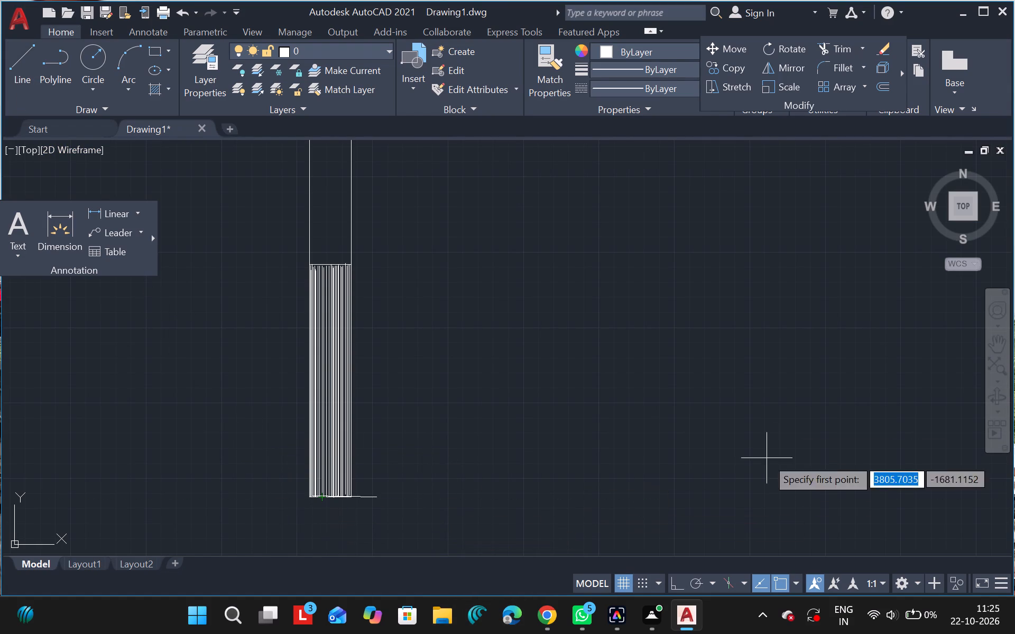
double_click(994, 347)
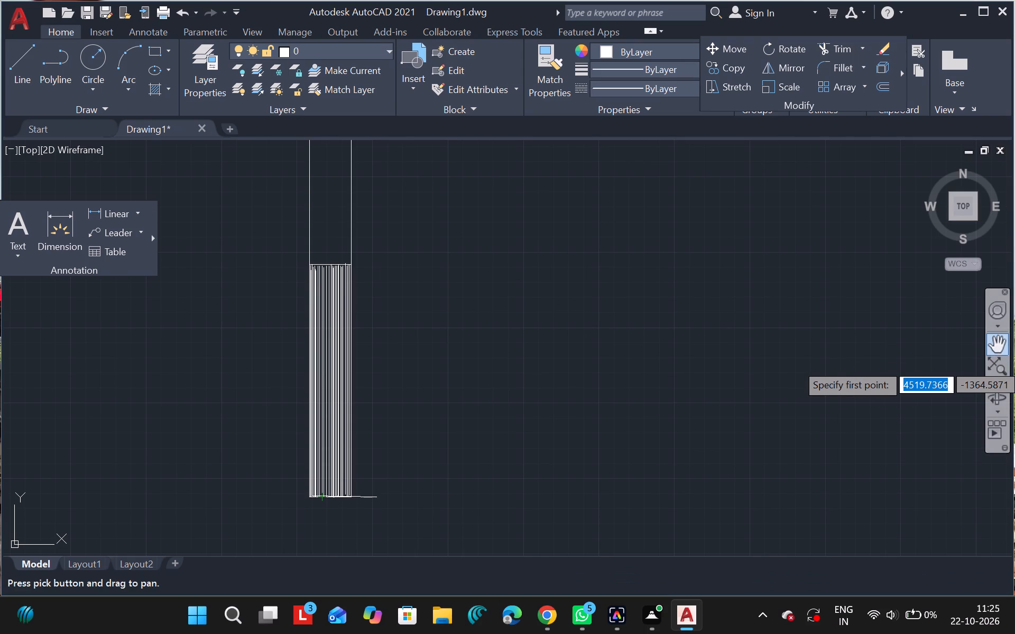
left_click_drag(616, 291, 636, 137)
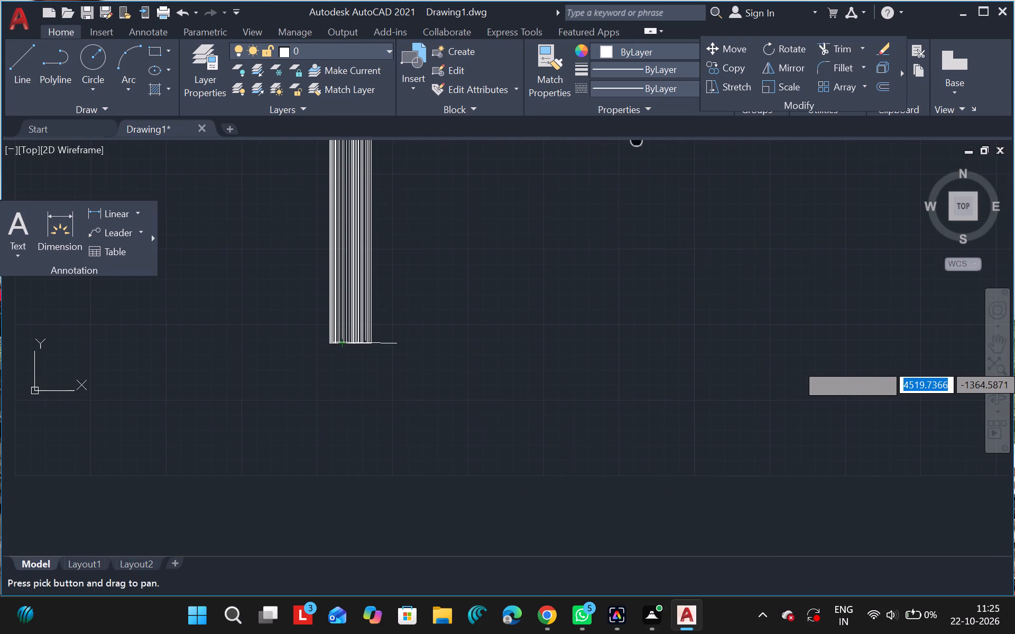
left_click_drag(636, 137, 637, 137)
key("Escape")
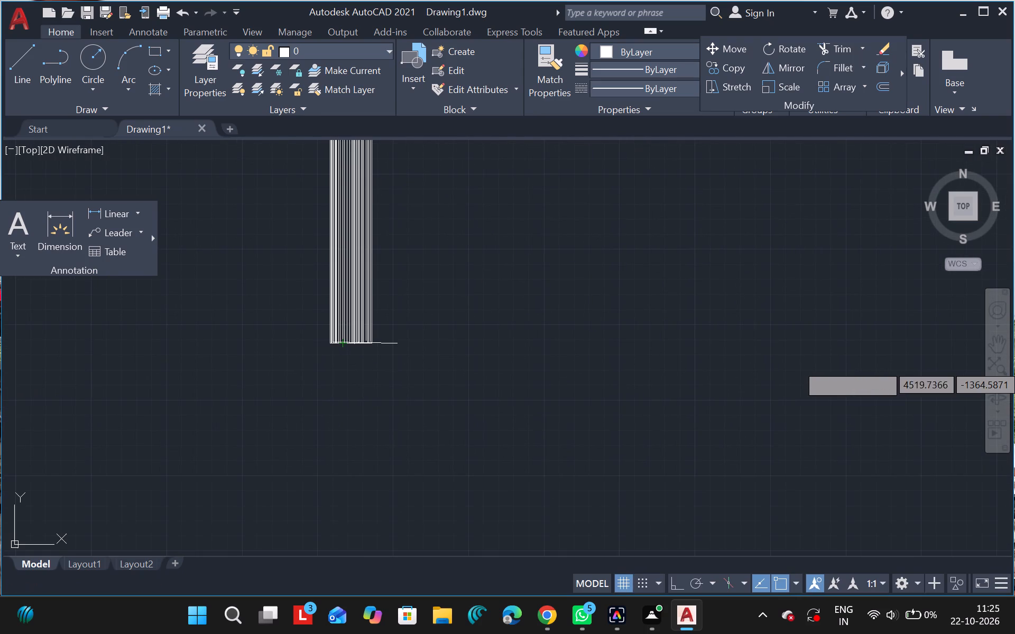
left_click(12, 55)
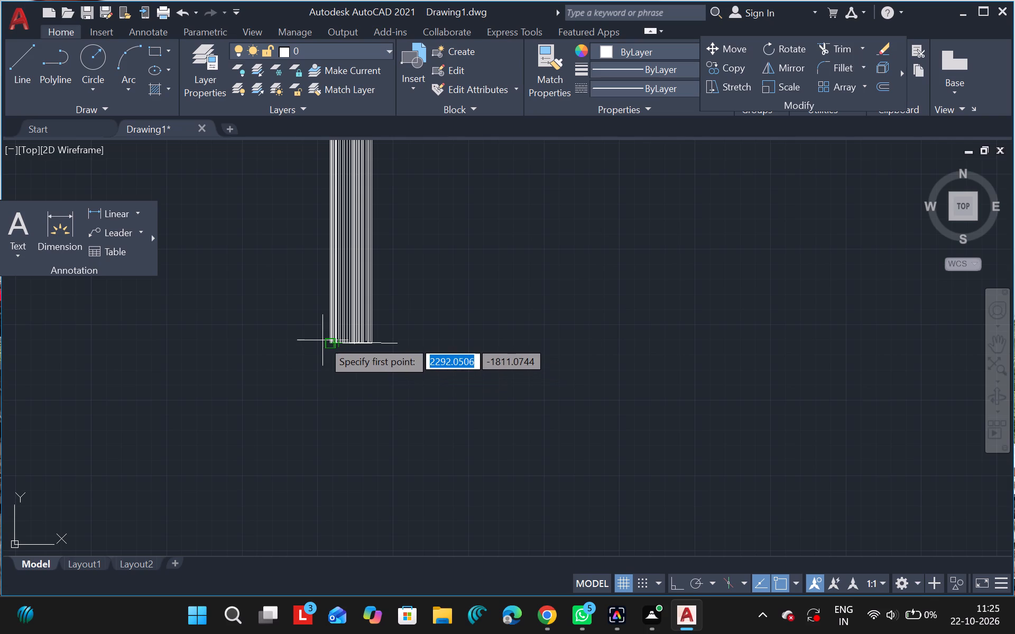
left_click_drag(330, 343, 354, 449)
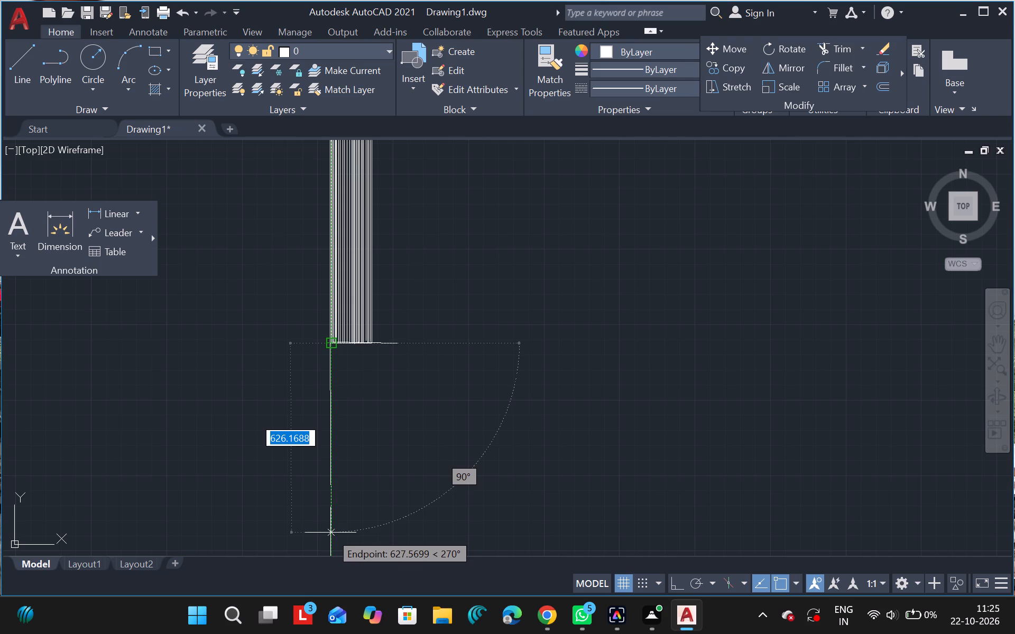
left_click_drag(330, 533, 396, 527)
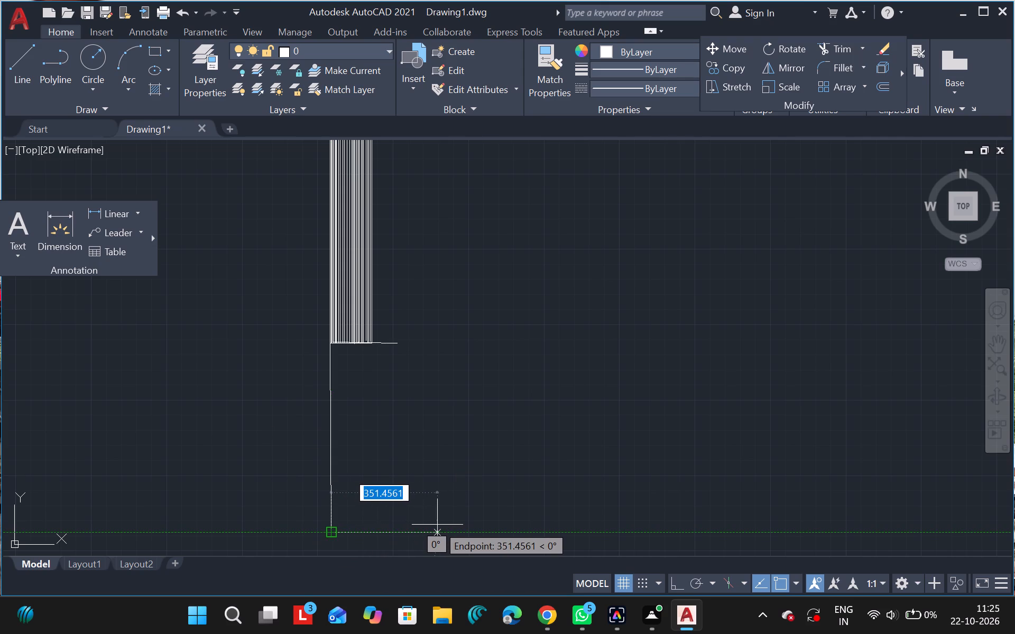
left_click(444, 525)
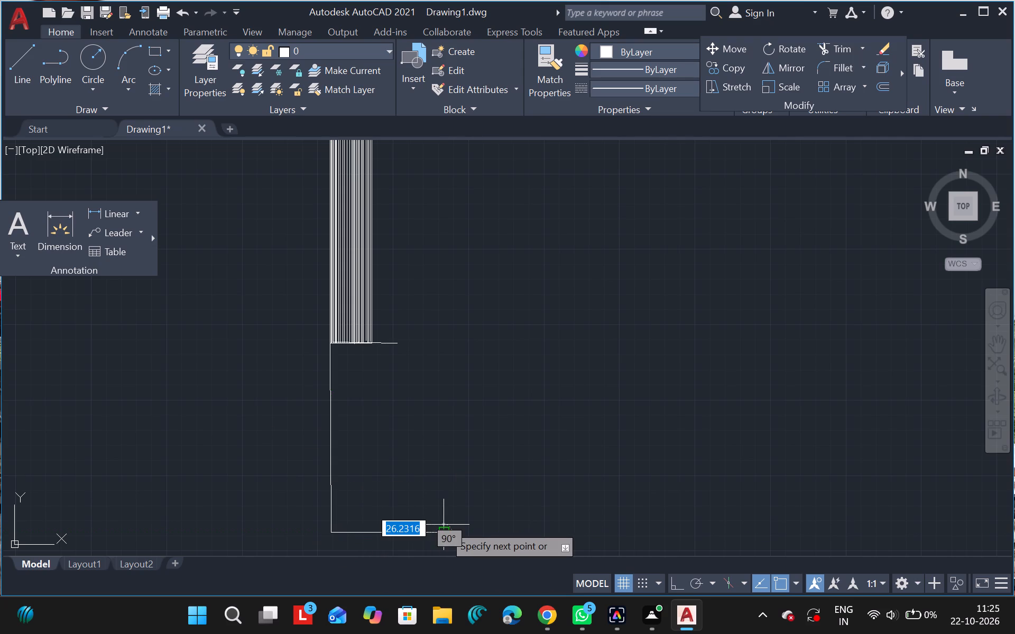
key("Escape")
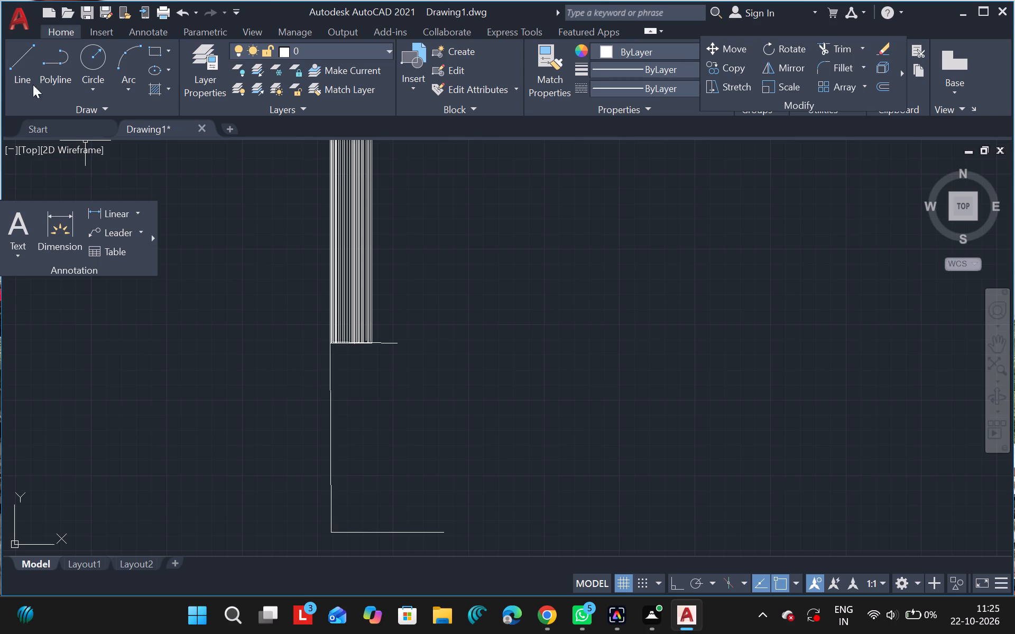
Draw the wall's inner face from the window's lower inner corner, about 546 units down and 242 east, closing onto the outer face's end.
left_click_drag(15, 62, 247, 295)
left_click(11, 53)
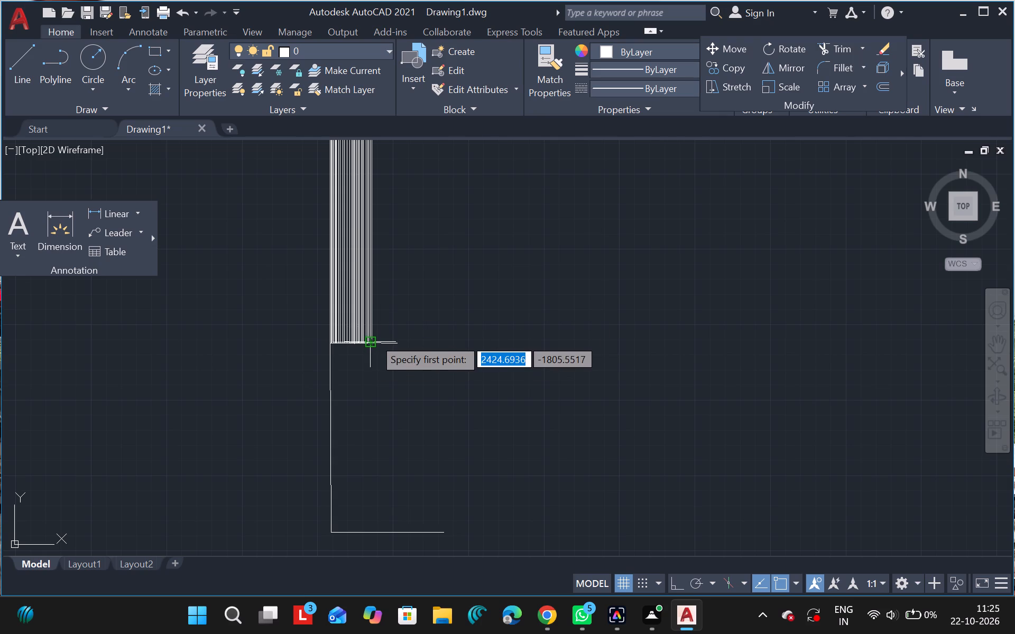
left_click_drag(374, 338, 385, 380)
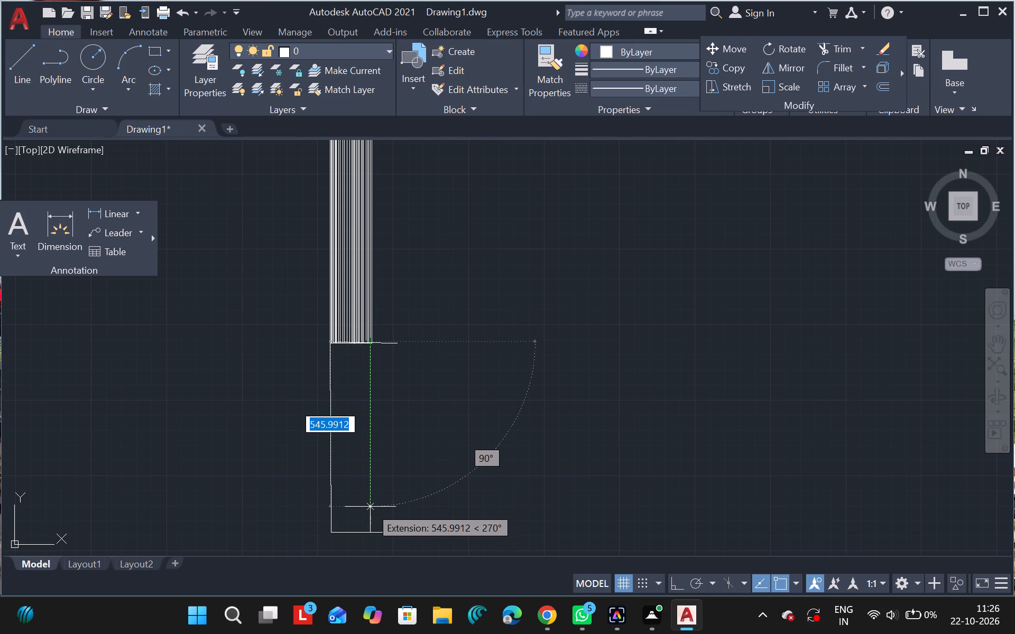
left_click_drag(370, 507, 423, 500)
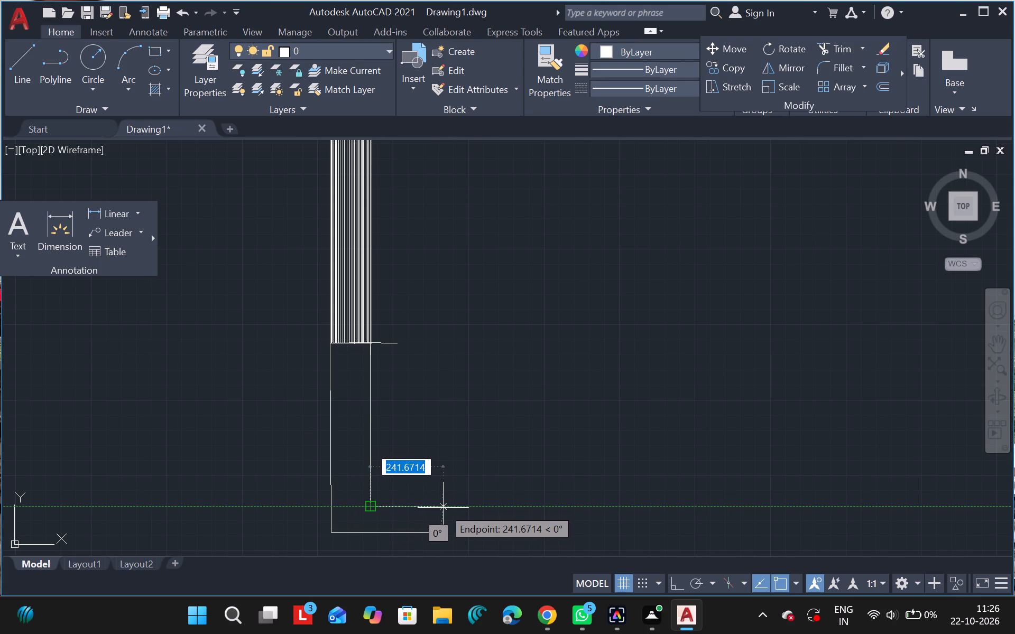
left_click_drag(443, 508, 454, 526)
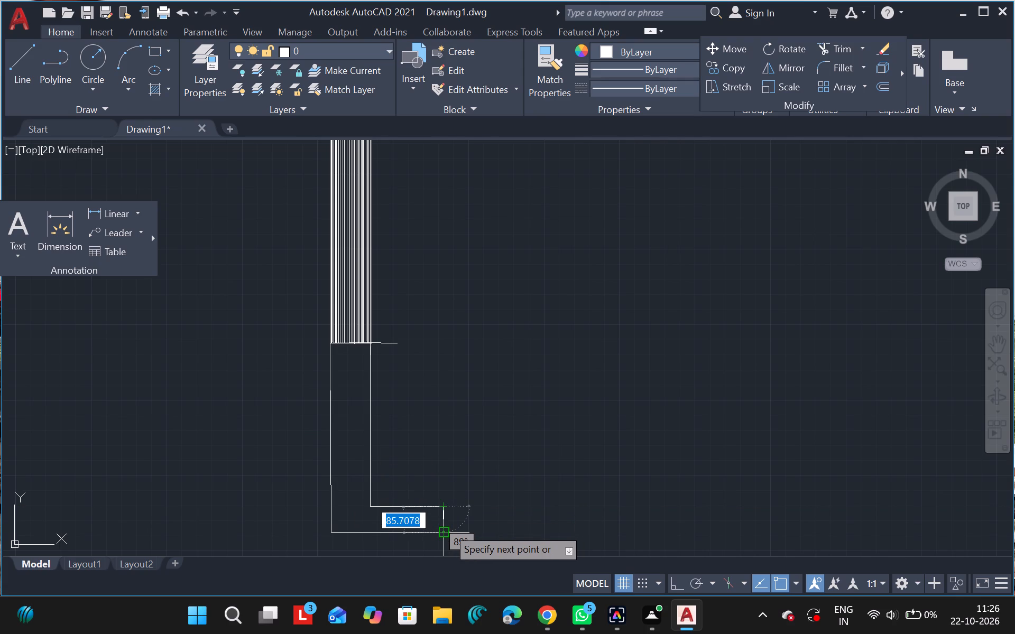
left_click(447, 528)
key("Escape")
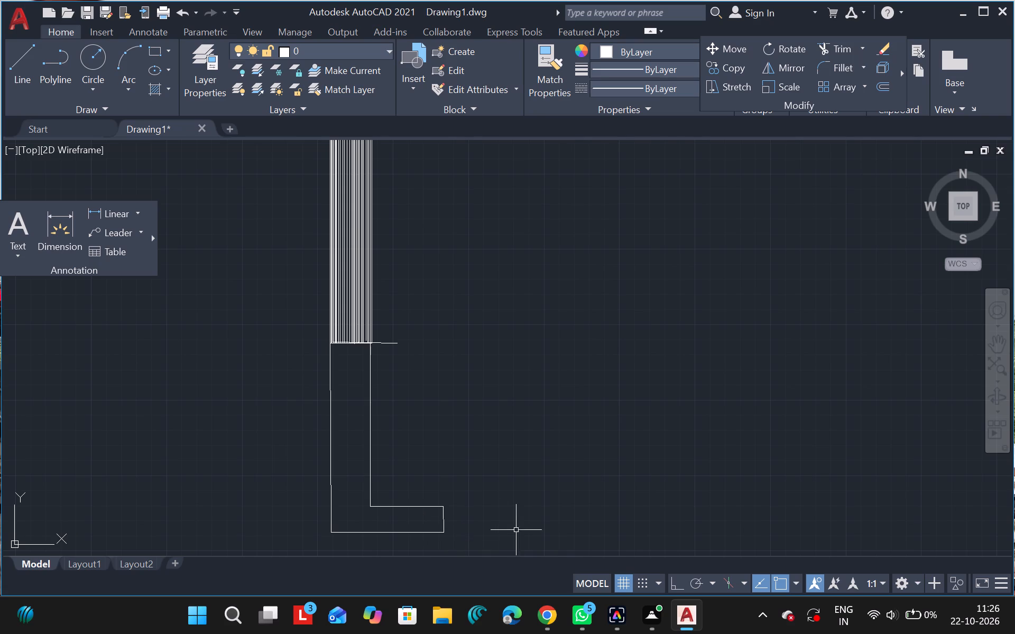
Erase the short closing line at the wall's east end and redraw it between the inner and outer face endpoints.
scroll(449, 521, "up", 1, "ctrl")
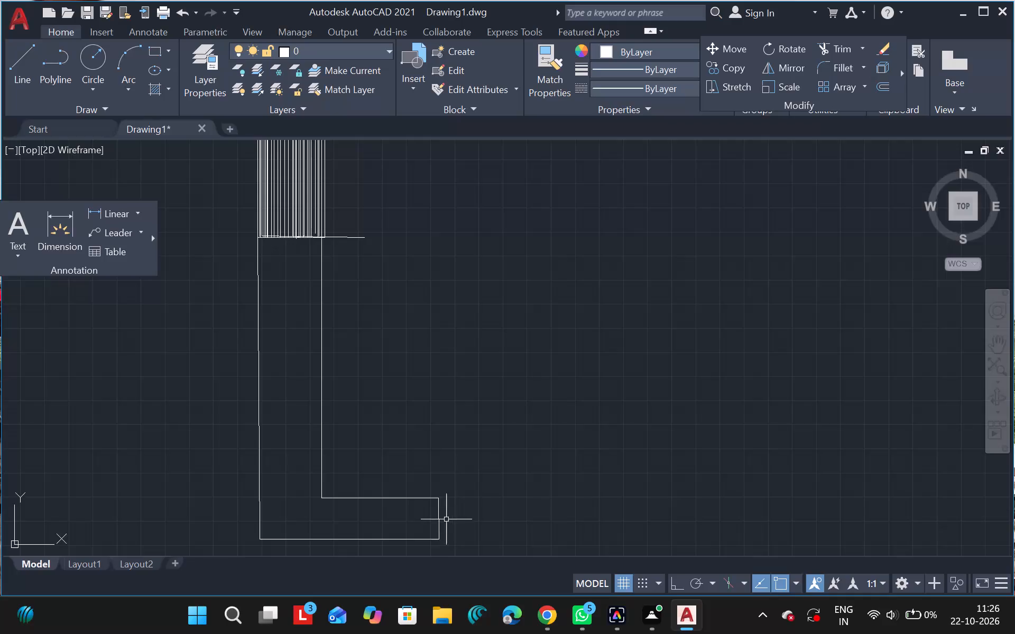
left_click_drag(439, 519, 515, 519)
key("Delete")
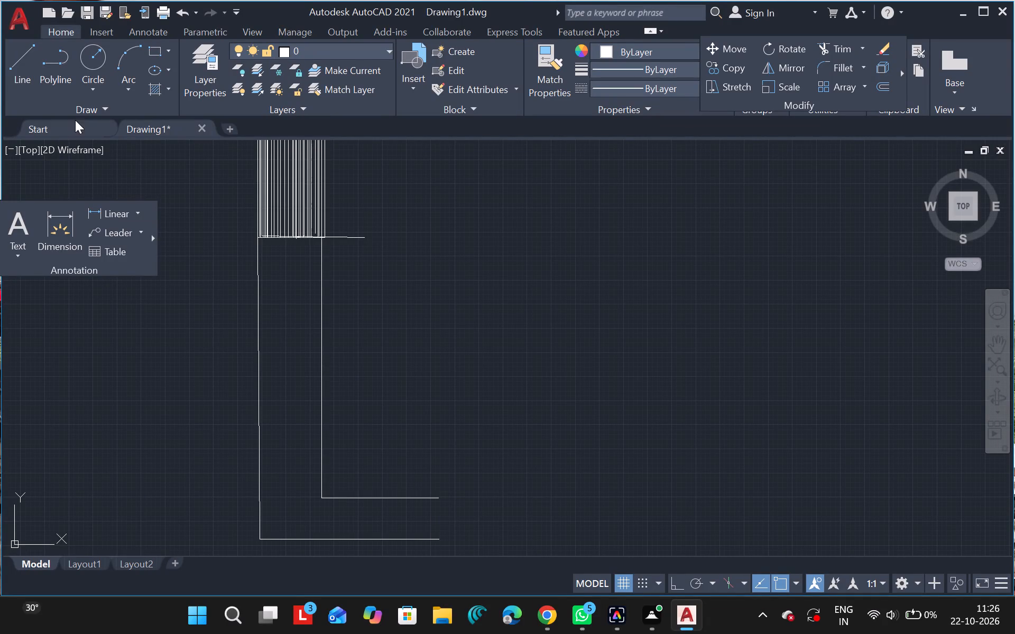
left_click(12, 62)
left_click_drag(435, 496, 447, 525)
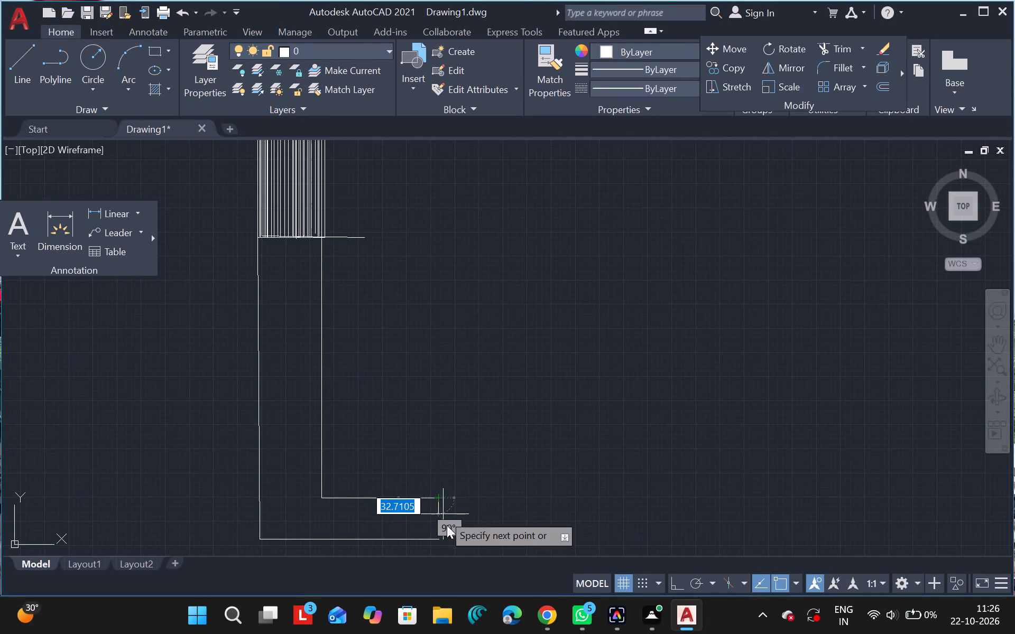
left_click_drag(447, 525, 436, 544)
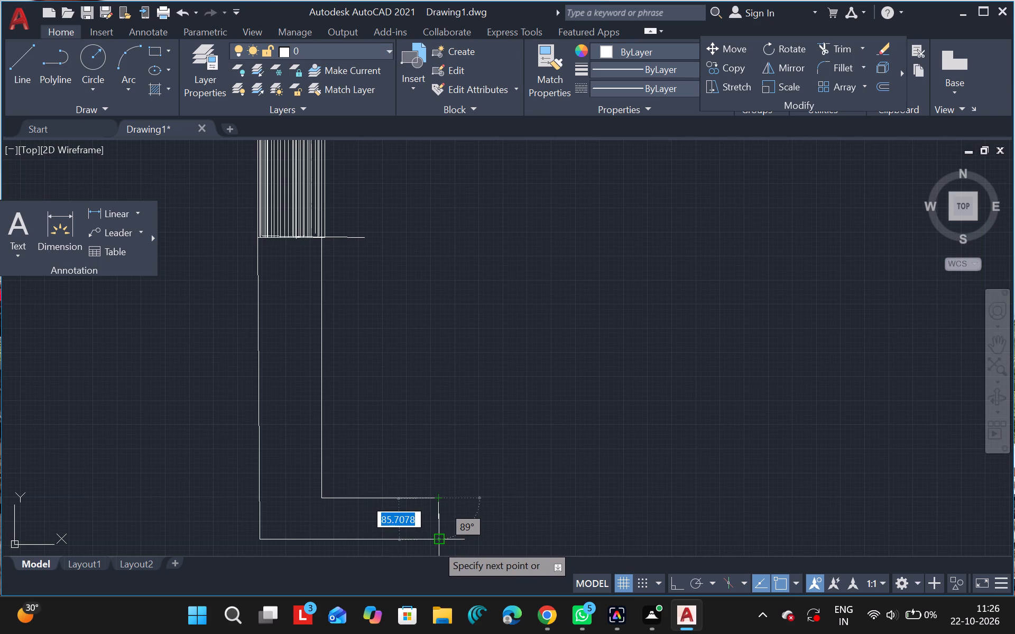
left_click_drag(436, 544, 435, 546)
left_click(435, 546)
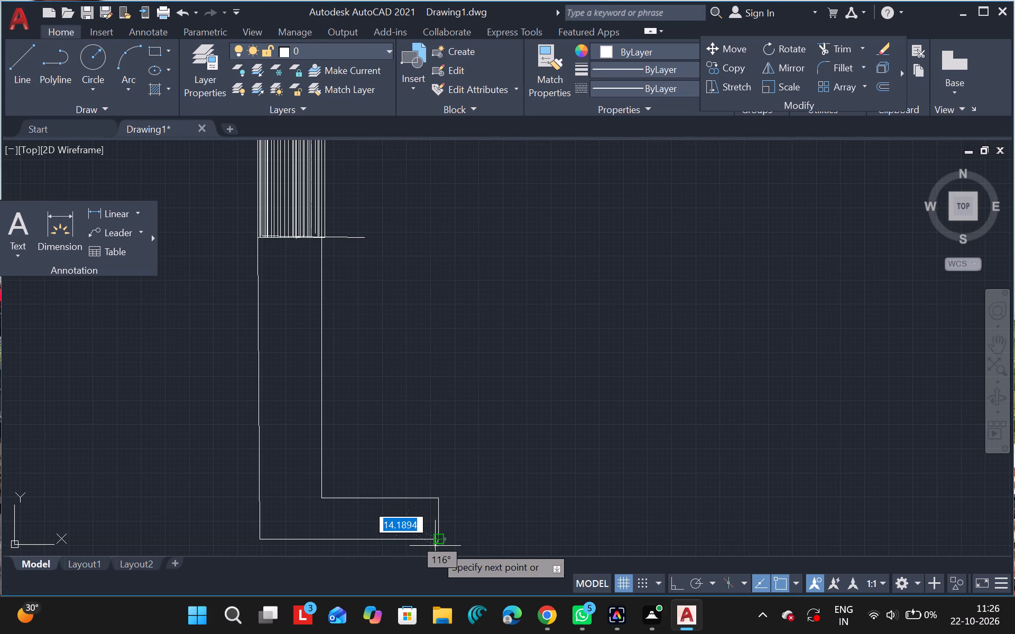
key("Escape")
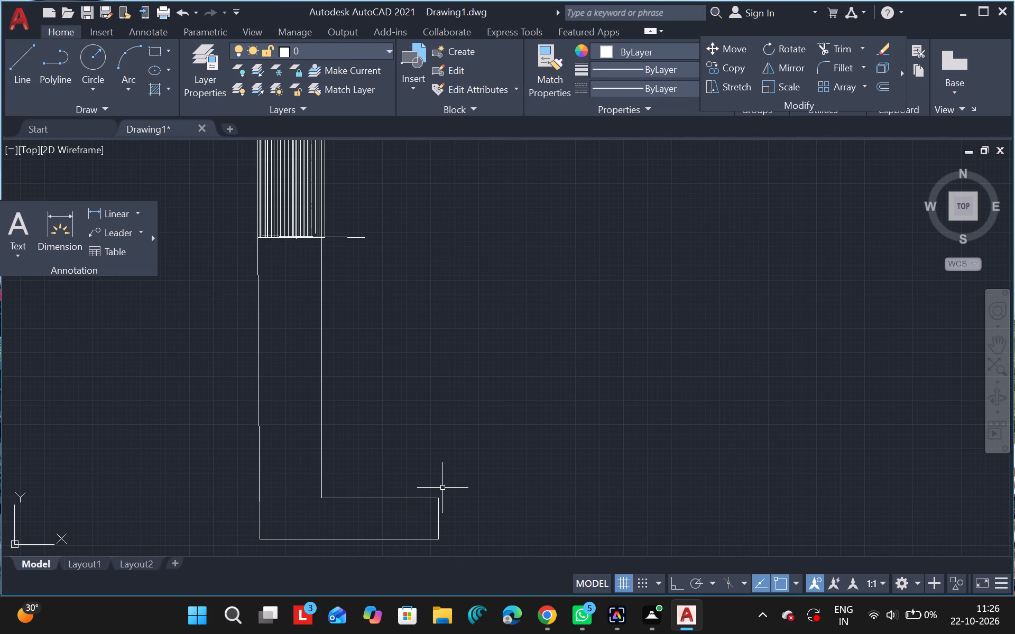
Trim the window's bottom closing line where it sticks out past the wall's inner face.
type("tr")
left_click(479, 513)
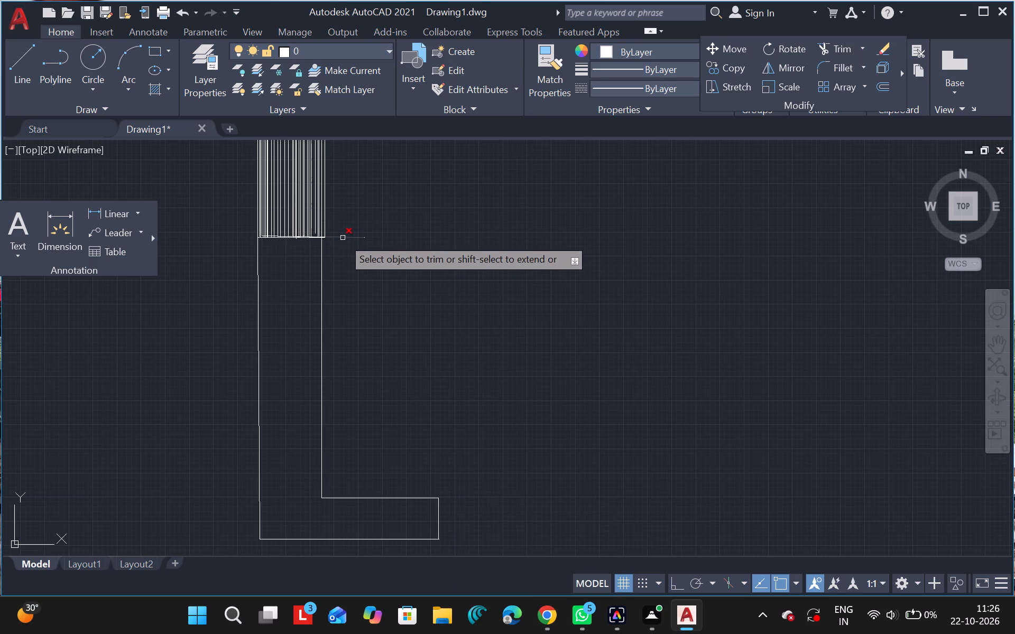
left_click(342, 237)
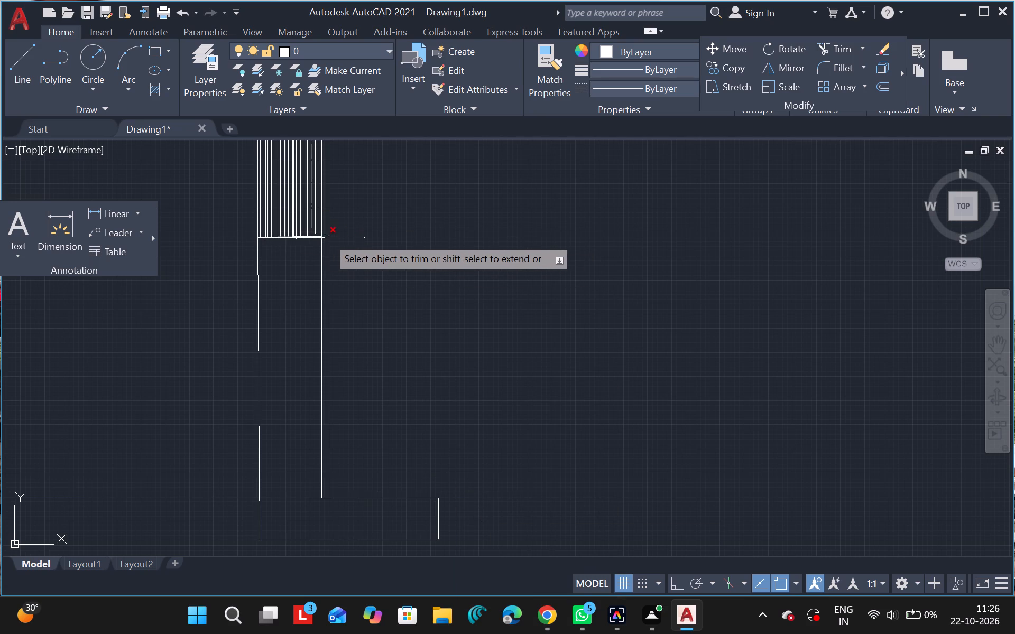
left_click_drag(326, 236, 328, 230)
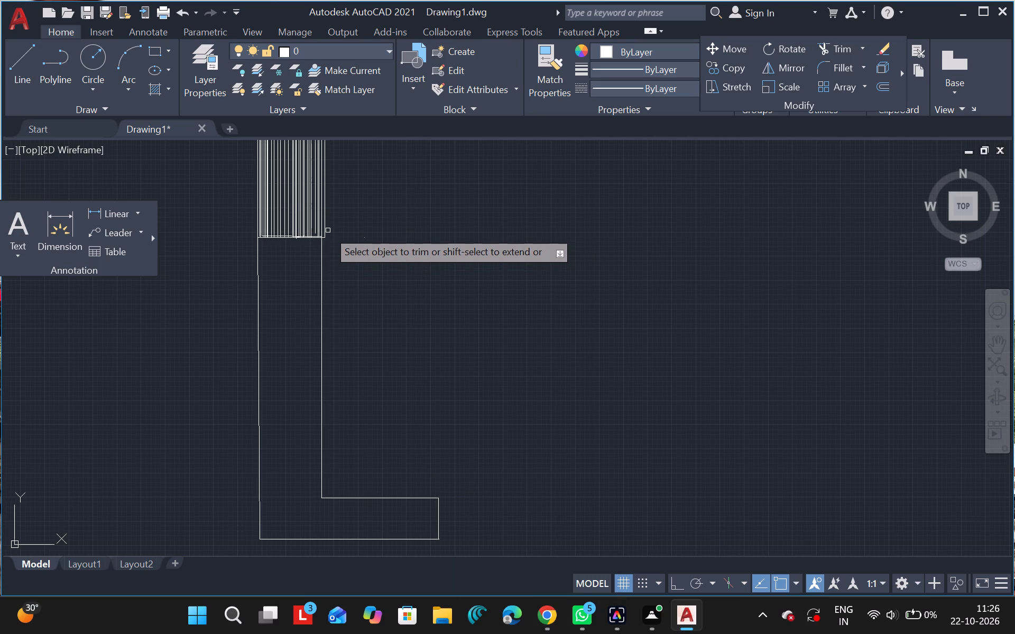
left_click_drag(328, 230, 326, 230)
left_click_drag(326, 230, 326, 238)
left_click(326, 238)
scroll(346, 243, "down", 3, "ctrl")
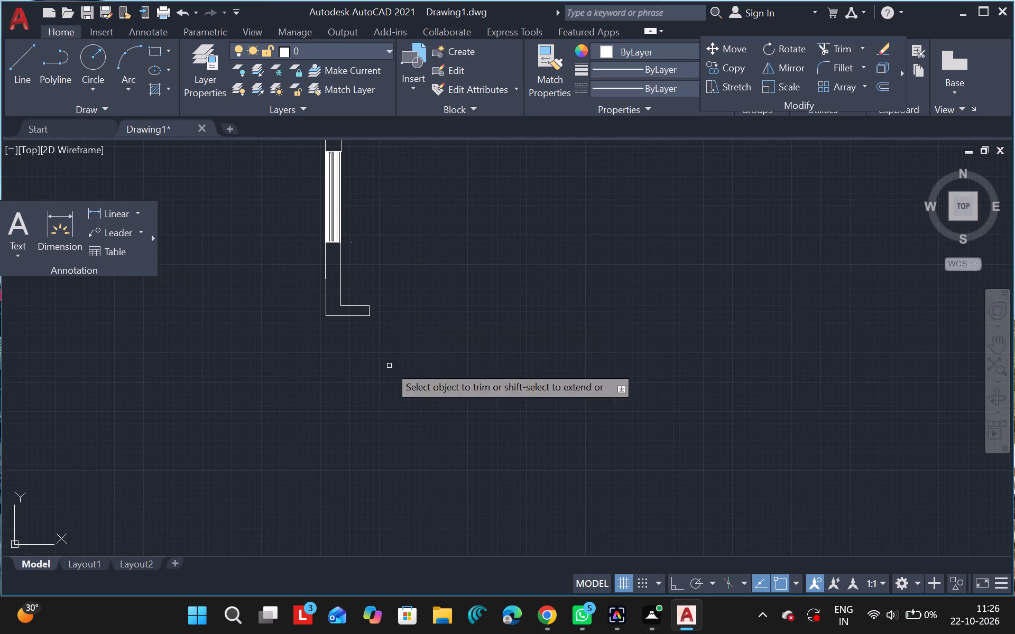
key("Escape")
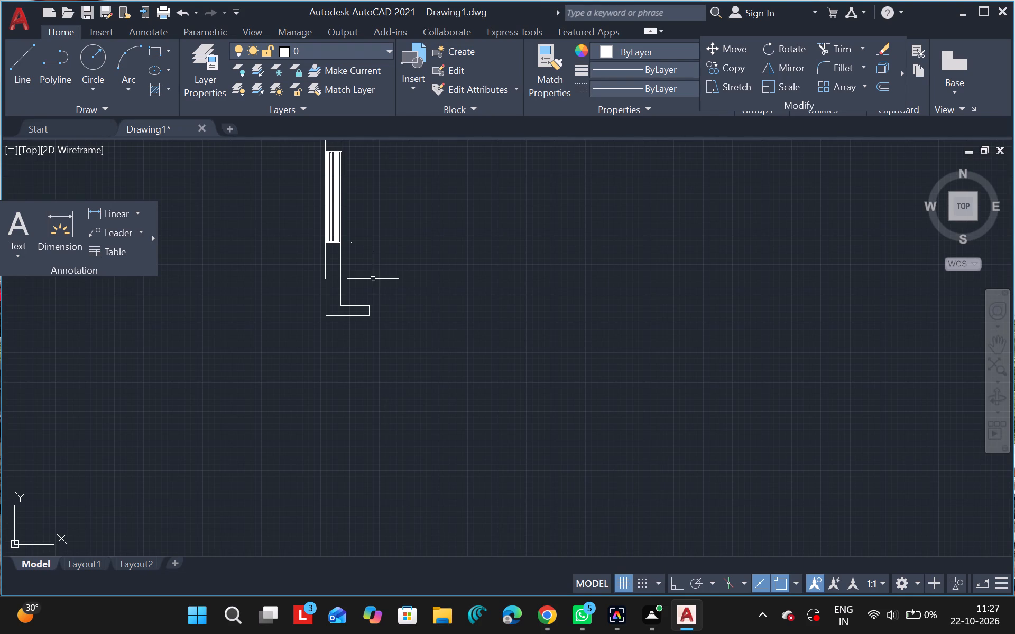
Draw the south window segment's outline from the inner face's end, about 439 units east, down to outer-face level and back to the wall.
left_click(19, 50)
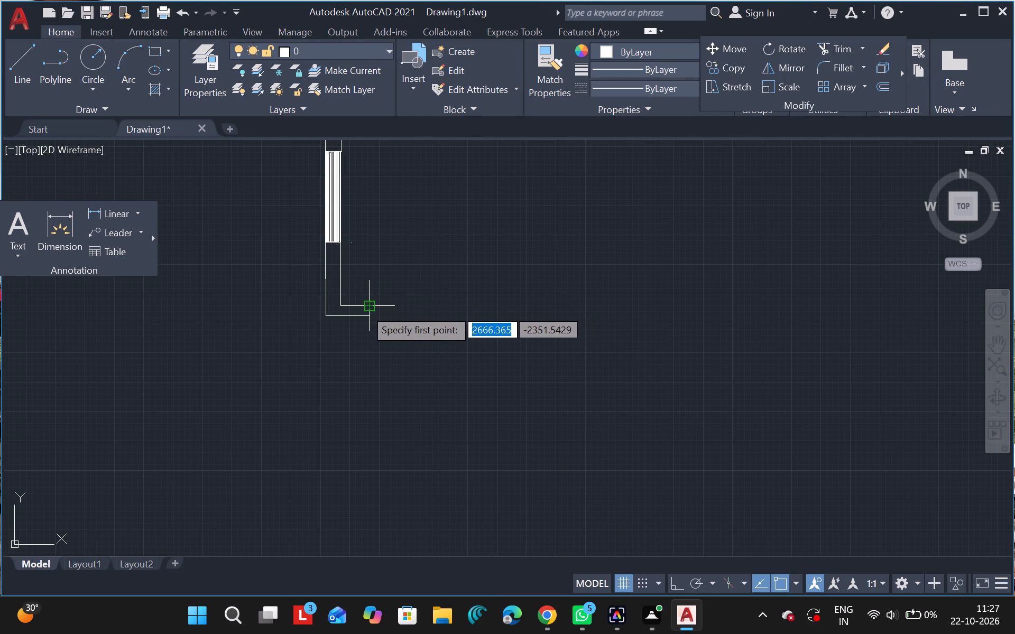
left_click_drag(365, 309, 421, 310)
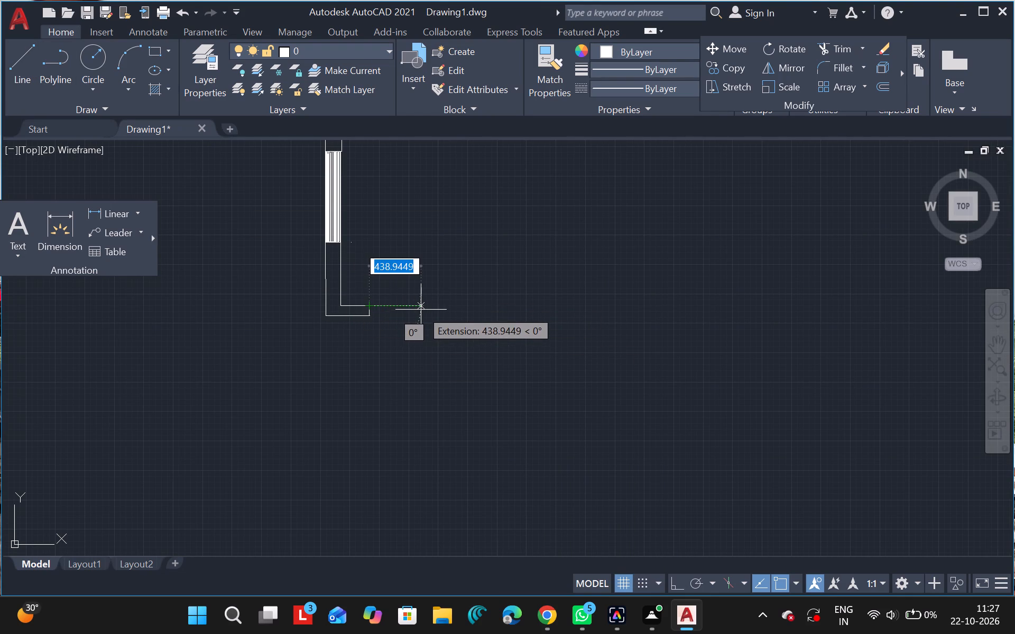
left_click(421, 310)
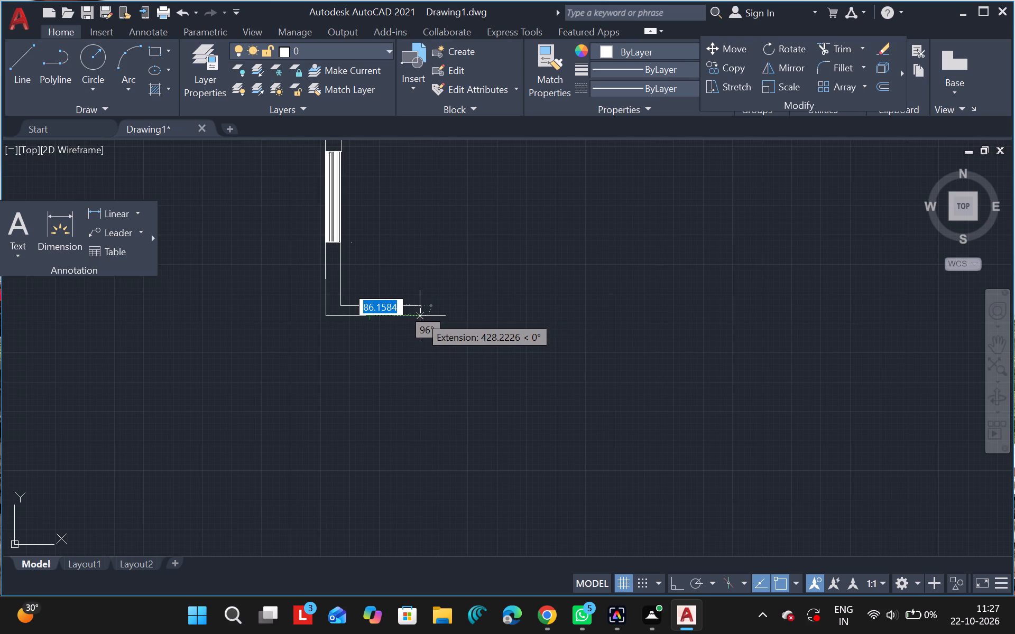
left_click_drag(420, 316, 373, 315)
left_click(373, 315)
key("Escape")
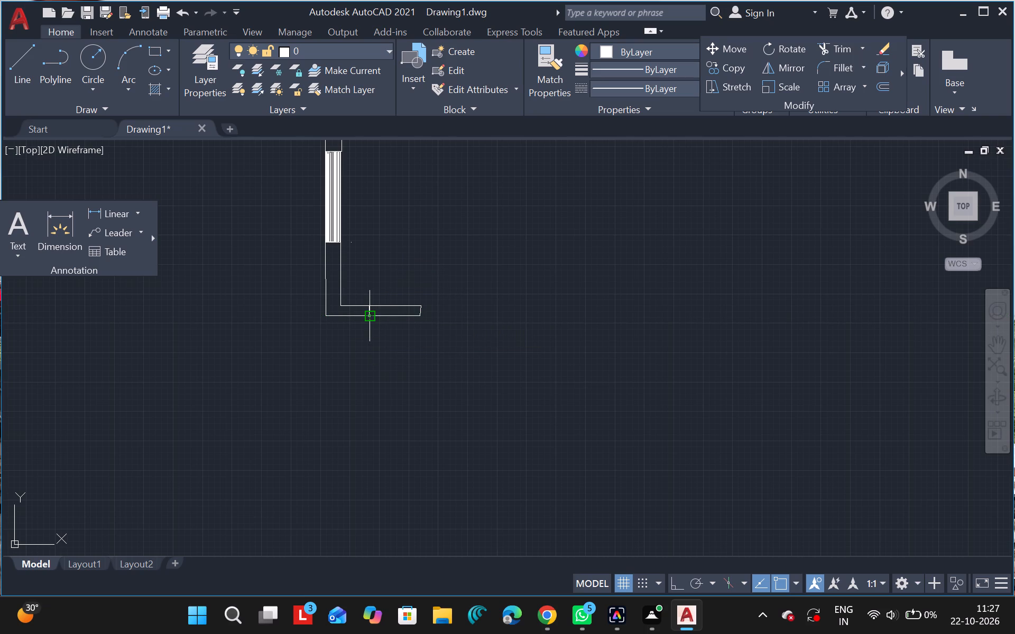
Erase the slanted line at the east end of the south window segment.
scroll(408, 310, "up", 3, "ctrl")
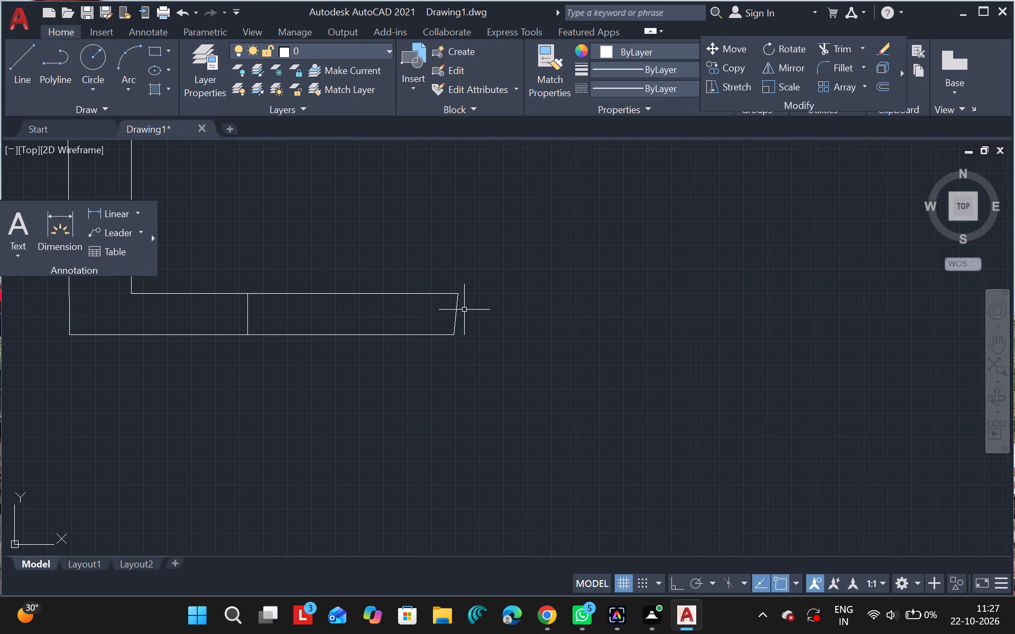
left_click_drag(456, 309, 515, 349)
key("Delete")
Draw a vertical closing line about 134 units up from the south window segment's outer east corner, crossing the inner face.
left_click(26, 65)
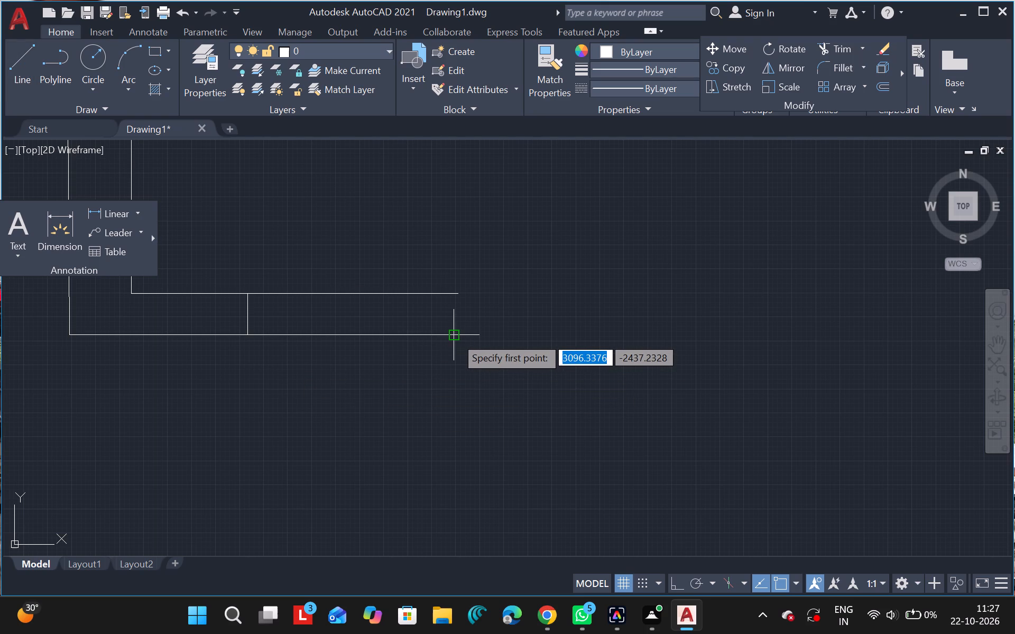
left_click_drag(455, 337, 453, 271)
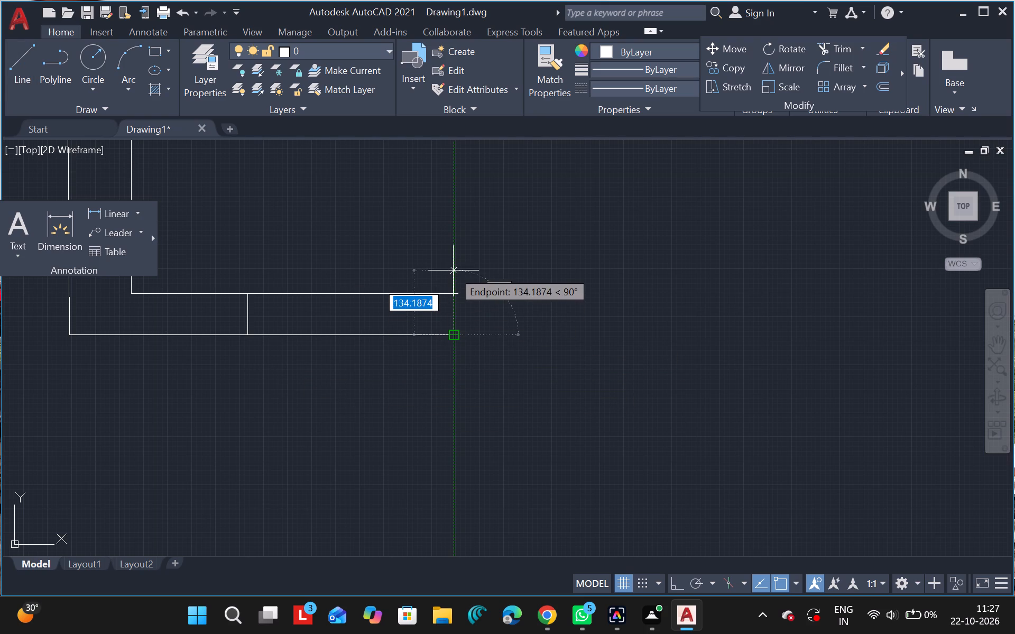
left_click(453, 271)
key("Escape")
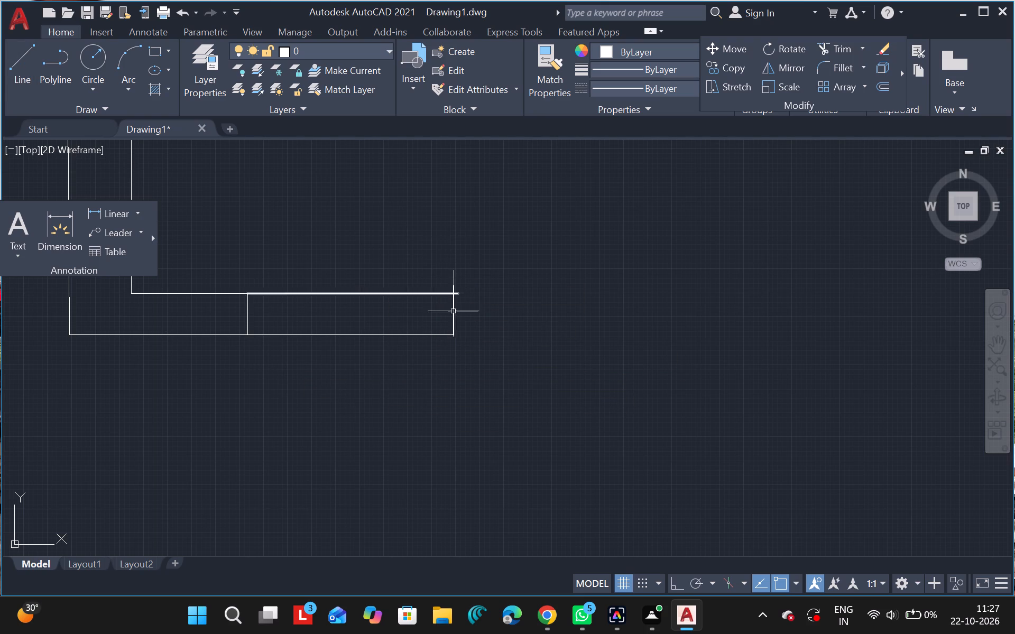
Copy the south window segment's outer line repeatedly upward, placing spaced copies from about 10 to about 79 units, just below the inner face.
left_click(355, 335)
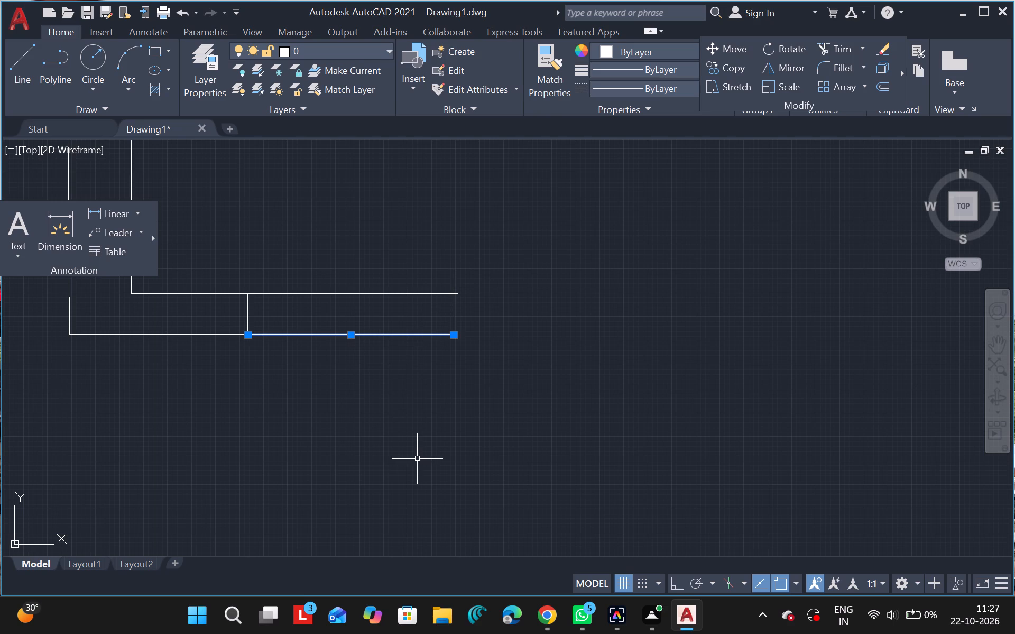
type("co")
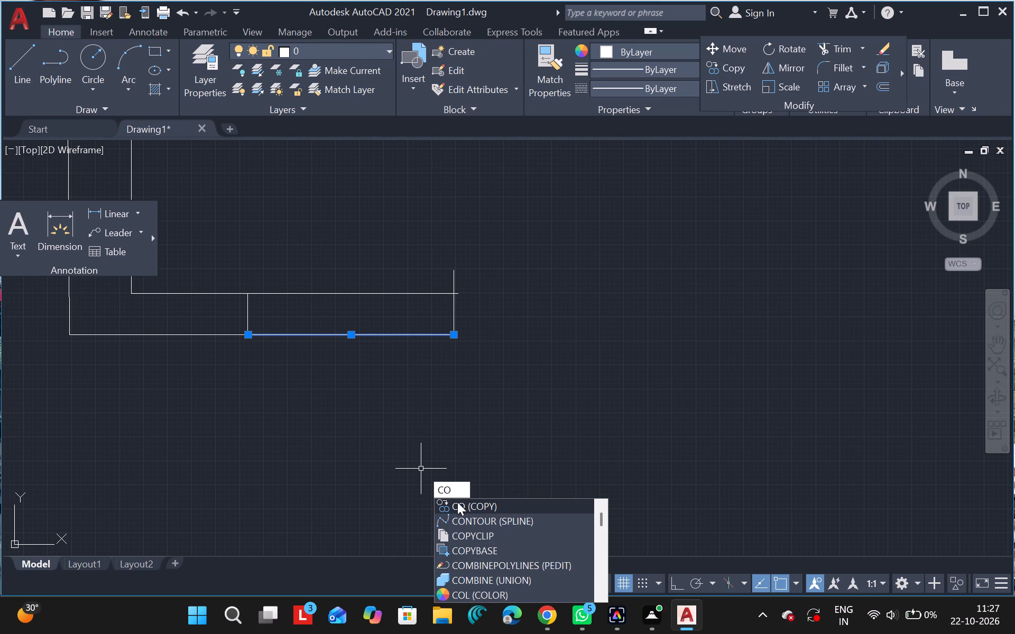
triple_click(459, 504)
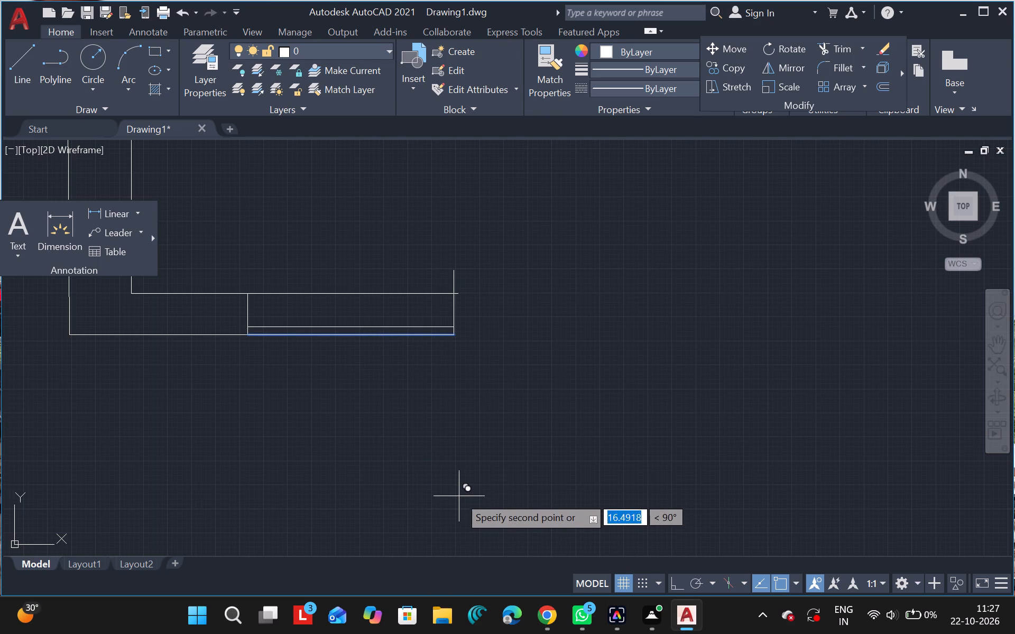
left_click(460, 500)
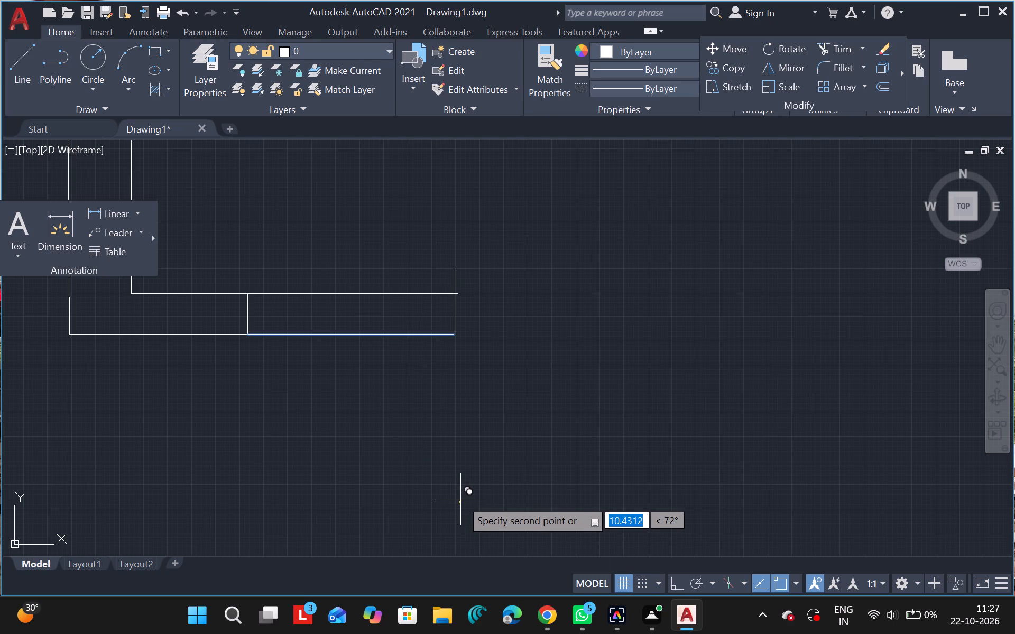
left_click(460, 499)
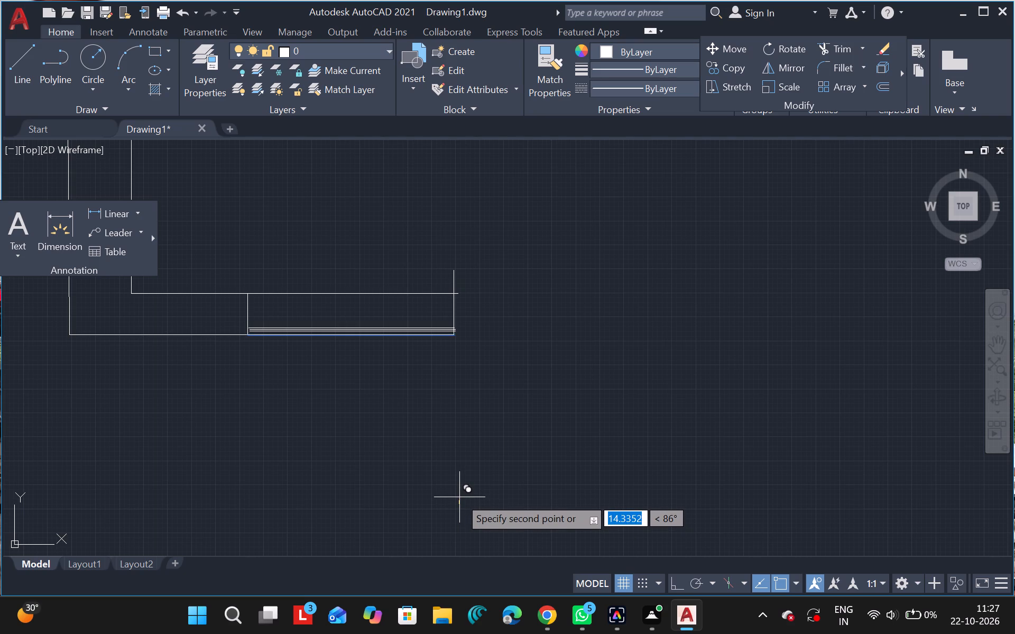
left_click(459, 497)
left_click_drag(459, 495, 459, 489)
left_click_drag(459, 489, 459, 483)
left_click(459, 483)
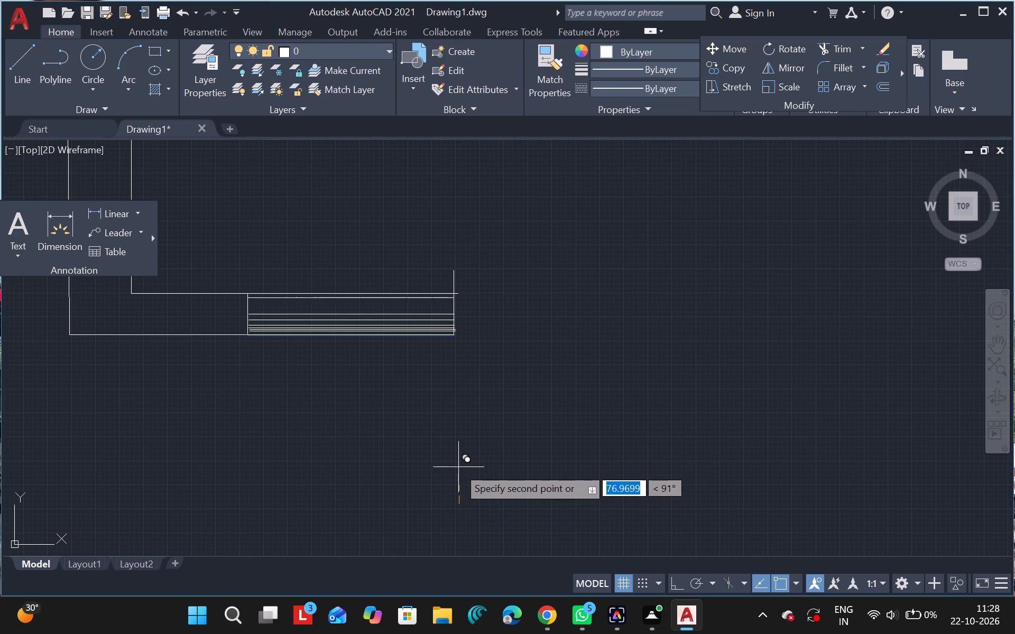
left_click_drag(458, 480, 458, 474)
left_click(458, 474)
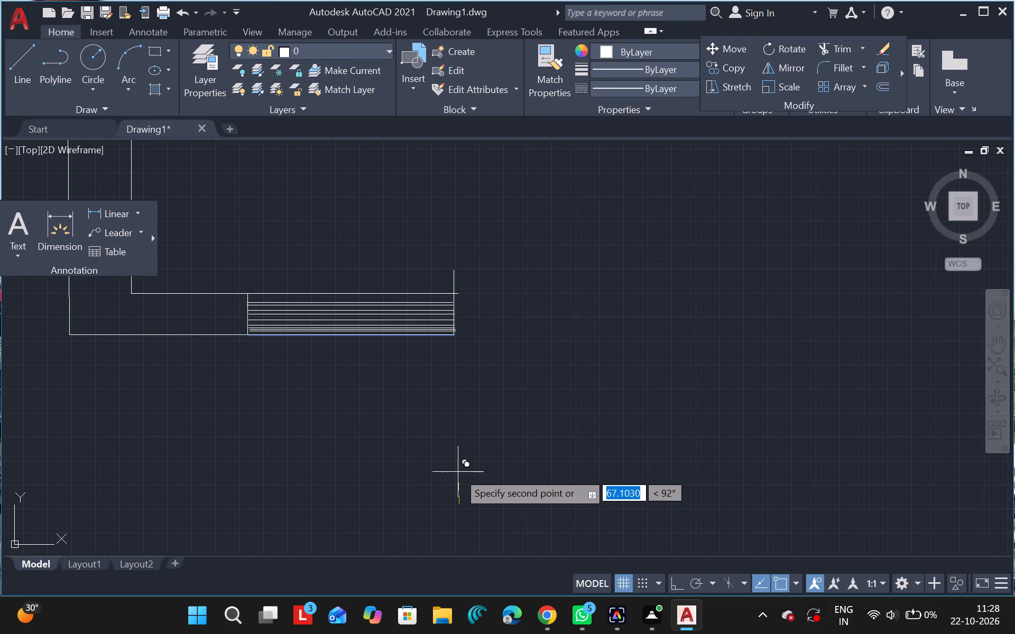
left_click_drag(458, 471, 458, 466)
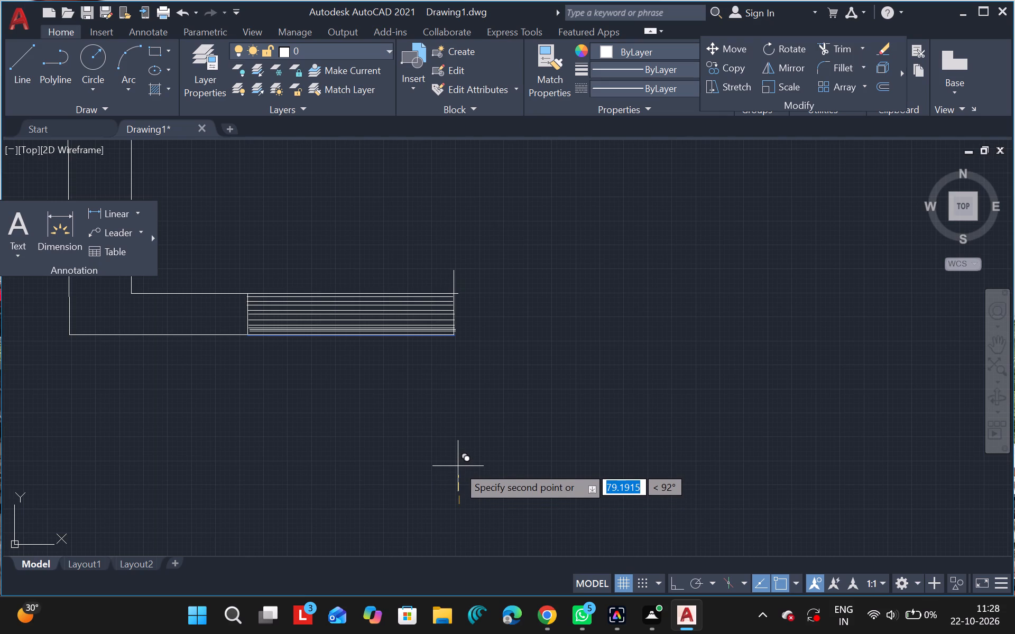
left_click(458, 466)
Place more copies of the outer line in the gaps, working from near the inner face down to about 30 units above the original.
left_click_drag(458, 469, 460, 475)
left_click(460, 475)
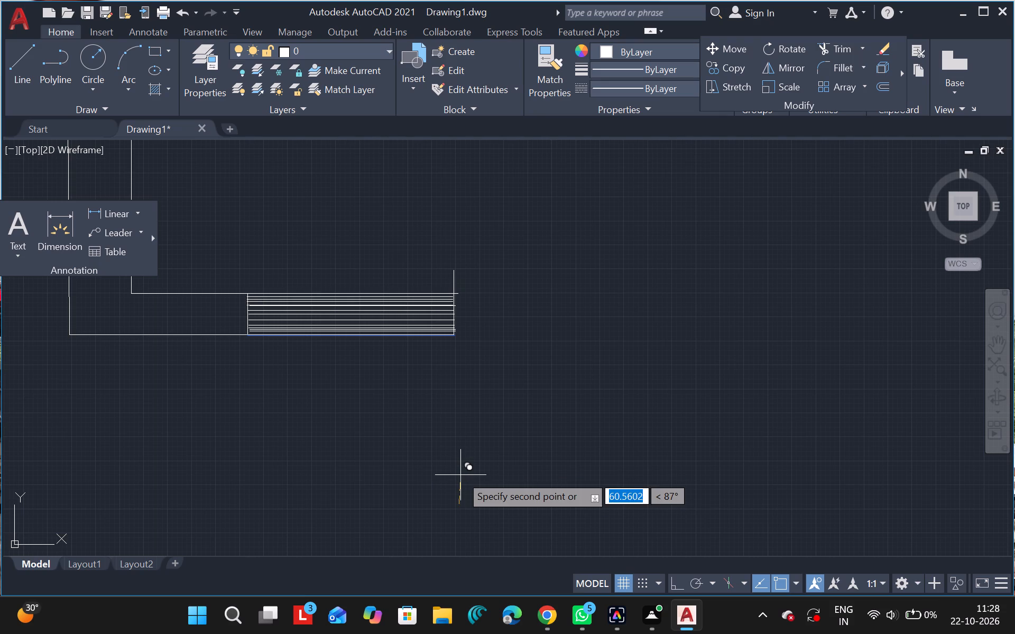
left_click(461, 478)
left_click(462, 483)
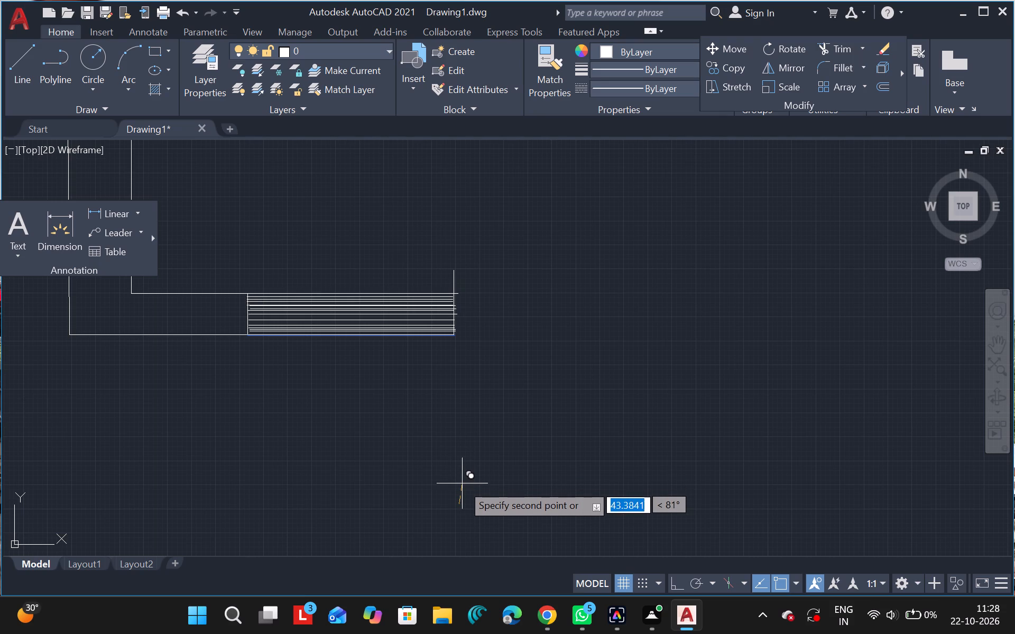
left_click_drag(463, 486, 463, 490)
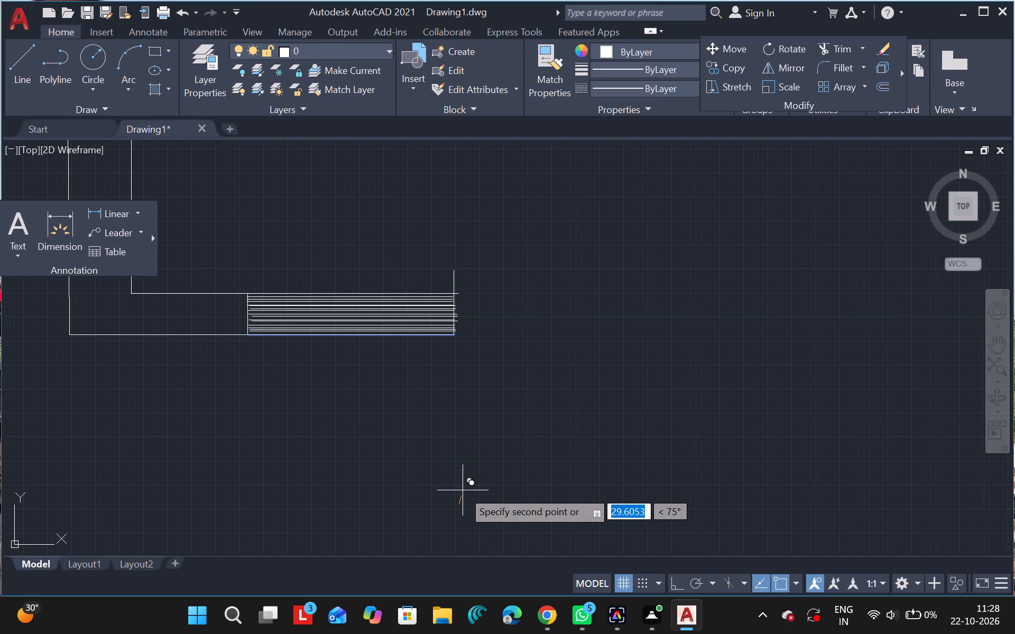
left_click_drag(463, 490, 463, 492)
left_click_drag(463, 492, 457, 490)
left_click(457, 490)
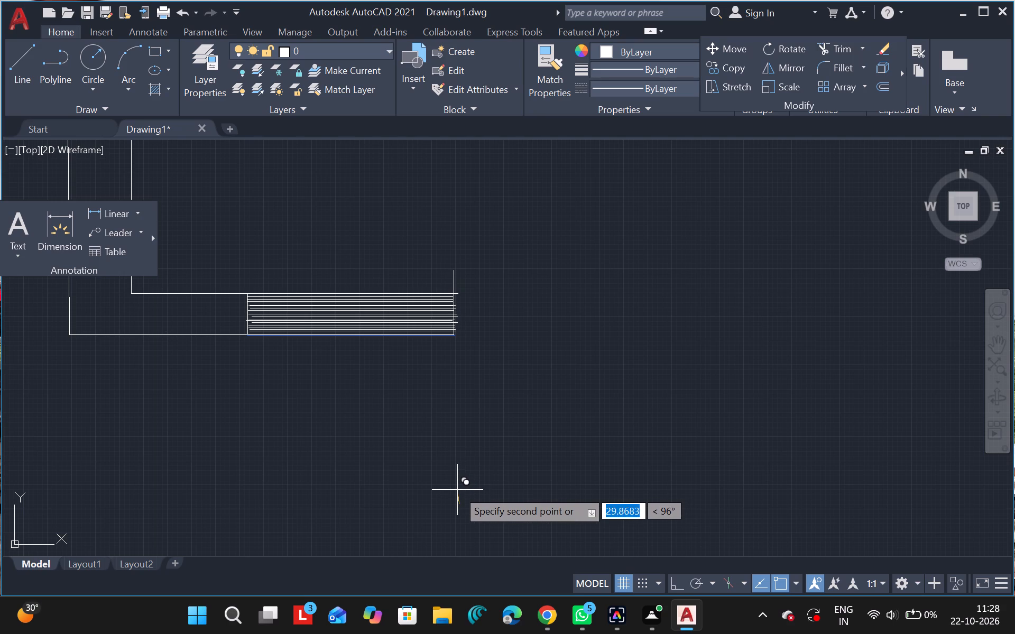
Add further copies of the outer line through the middle of the window segment, between about 36 and 63 units above the original.
left_click_drag(459, 488, 459, 483)
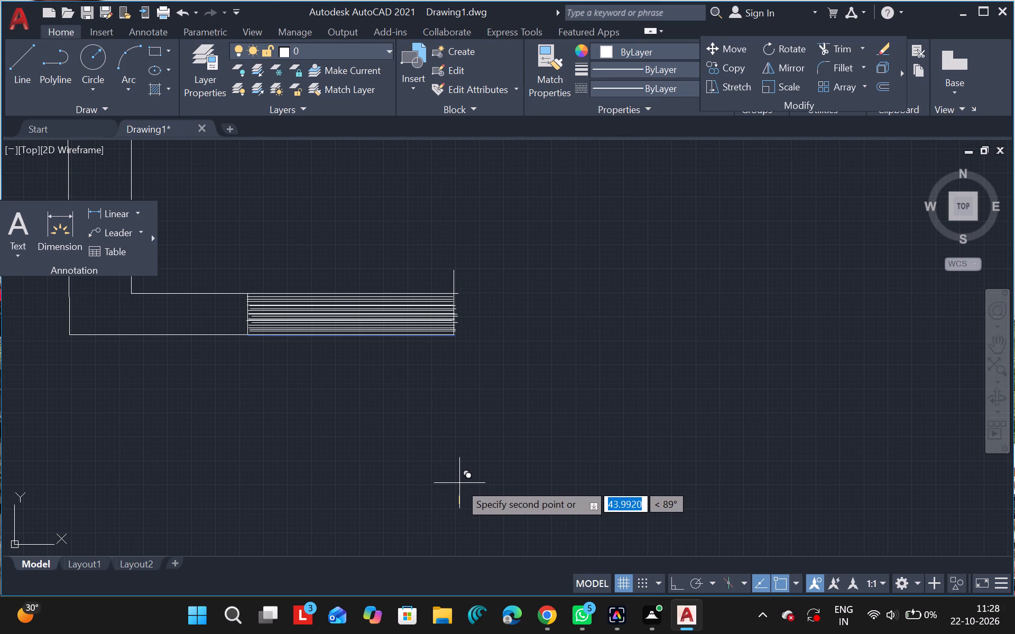
left_click_drag(459, 483, 459, 482)
left_click_drag(459, 482, 456, 474)
left_click(456, 474)
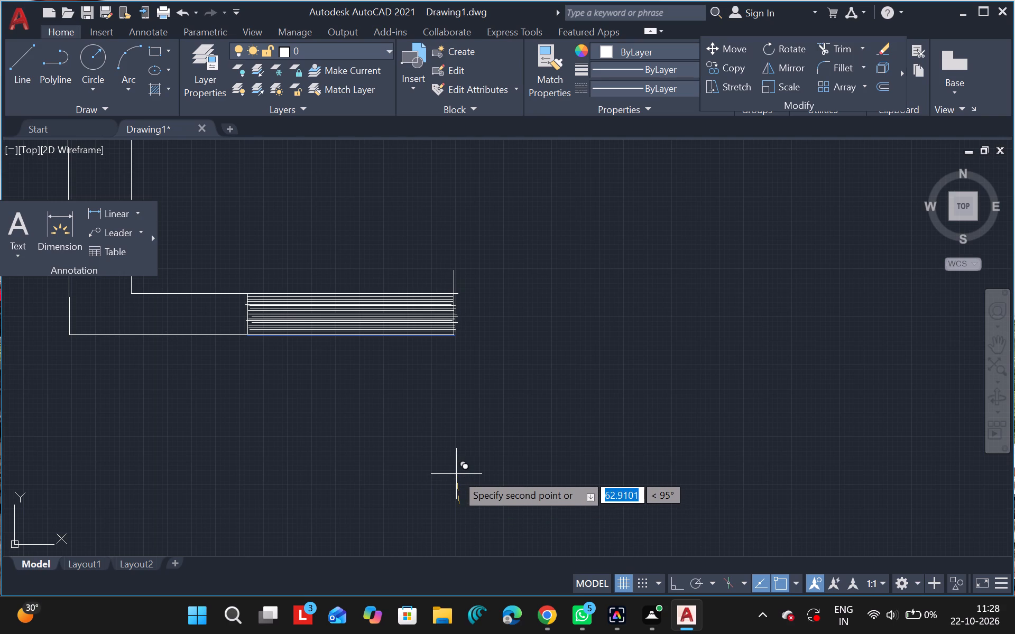
left_click(456, 473)
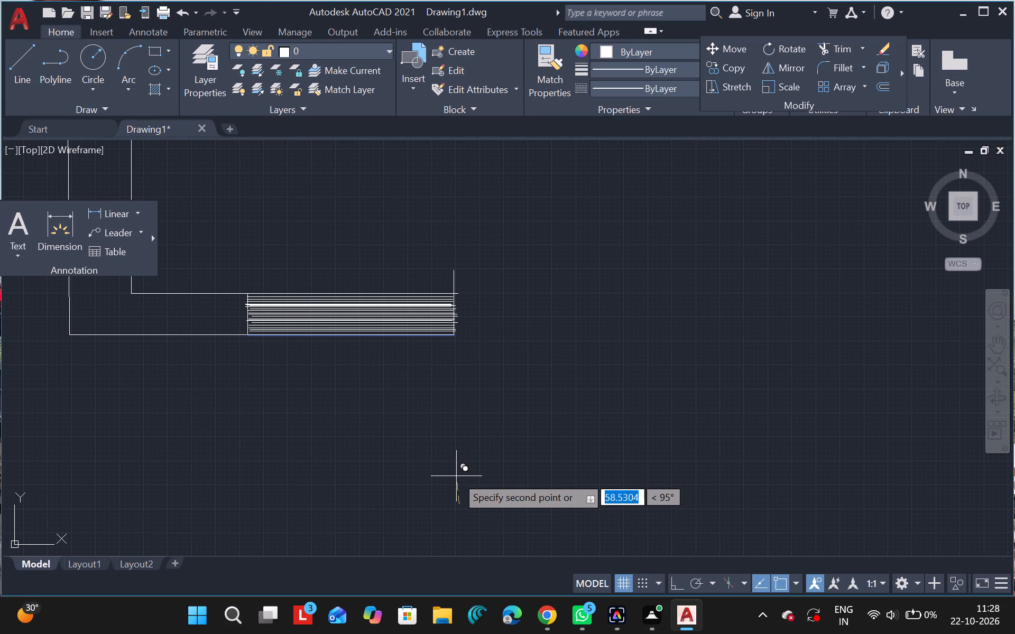
left_click_drag(456, 476, 457, 484)
left_click(457, 484)
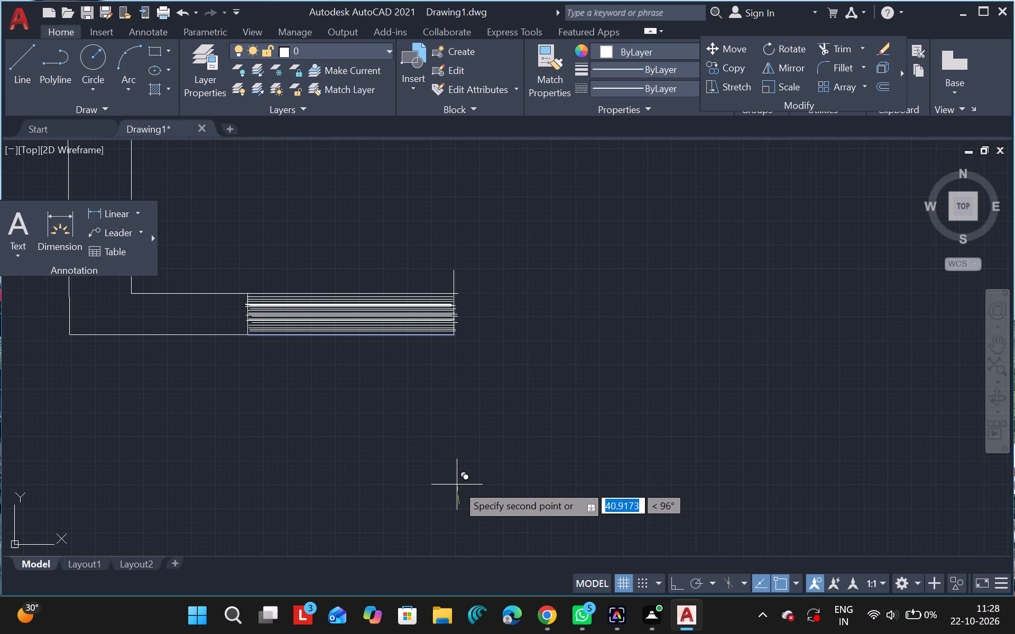
left_click(458, 488)
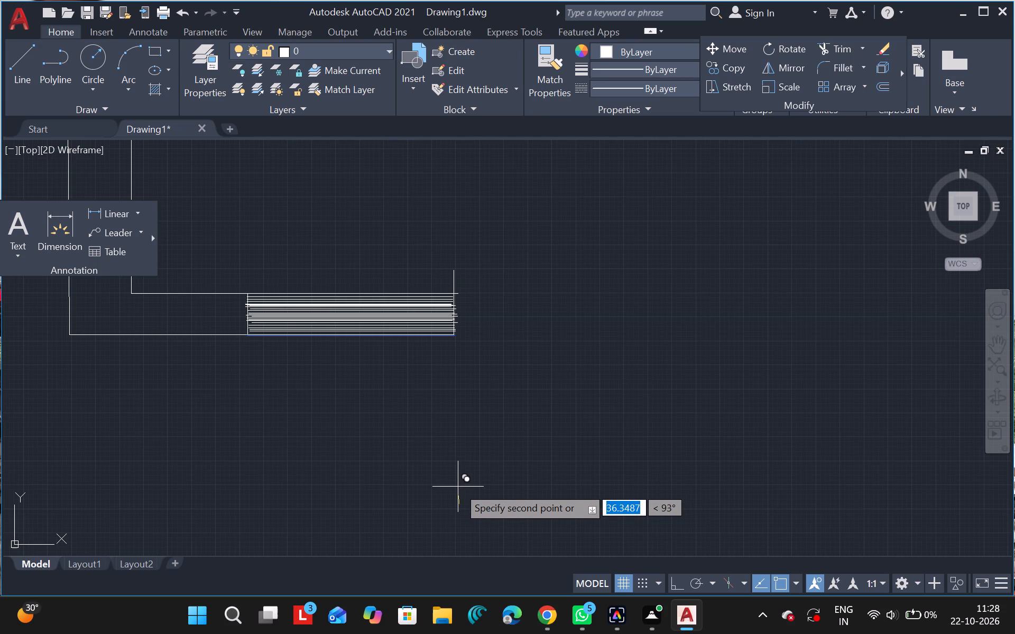
Fill the window segment's upper part with closely spaced line copies, up to about 81 units above the original outer line.
left_click_drag(458, 487, 458, 481)
left_click_drag(458, 481, 457, 475)
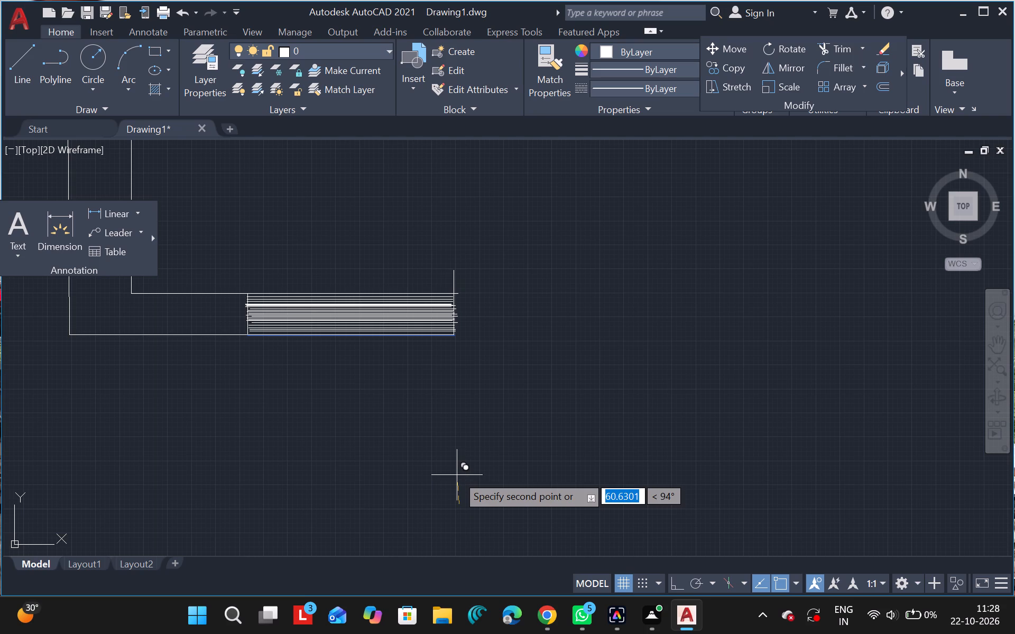
left_click_drag(457, 475, 457, 472)
left_click(457, 472)
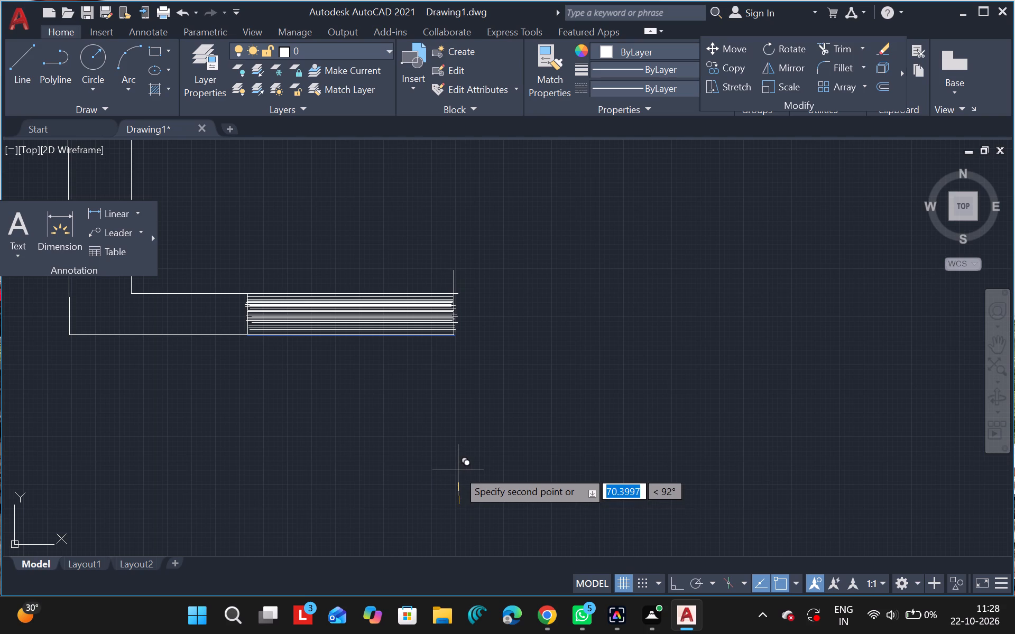
left_click(458, 470)
left_click(458, 469)
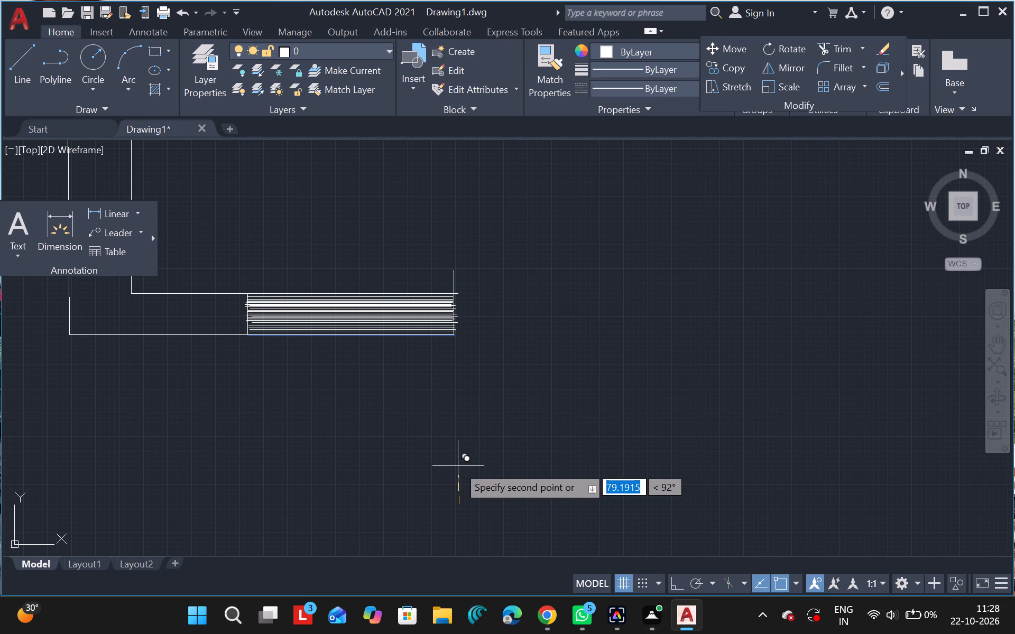
left_click(458, 466)
left_click(458, 465)
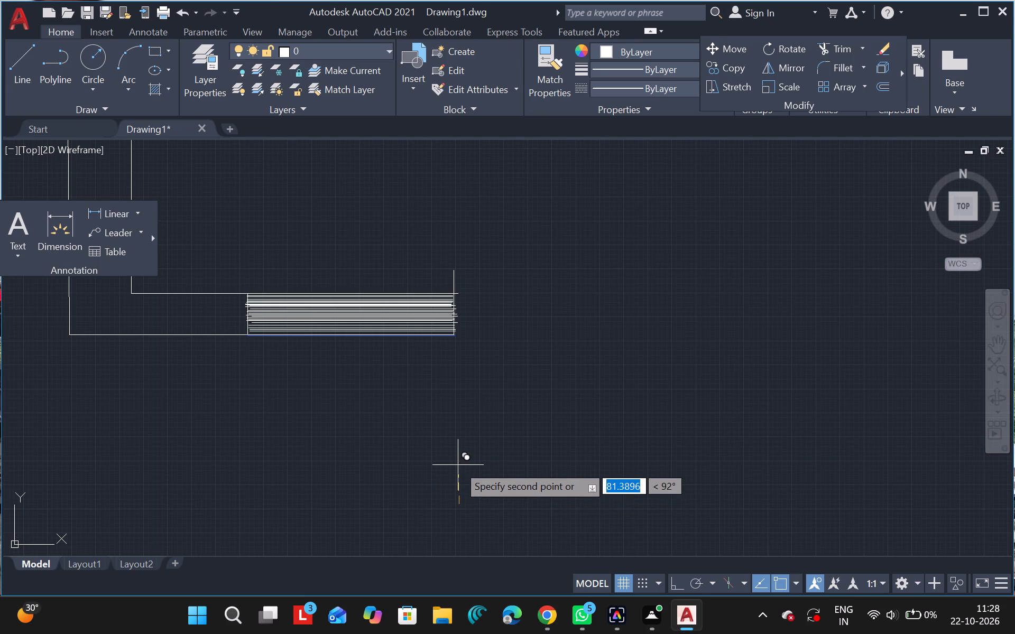
left_click(458, 466)
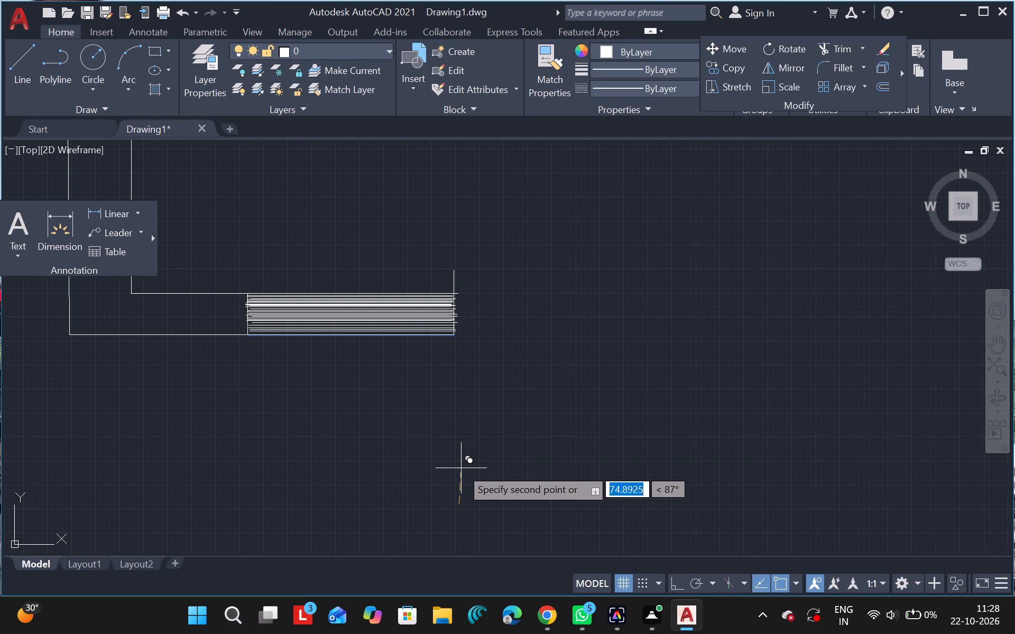
Fill the remaining gaps in the window segment's middle and lower parts with line copies, and end the Copy command.
left_click_drag(459, 468, 459, 472)
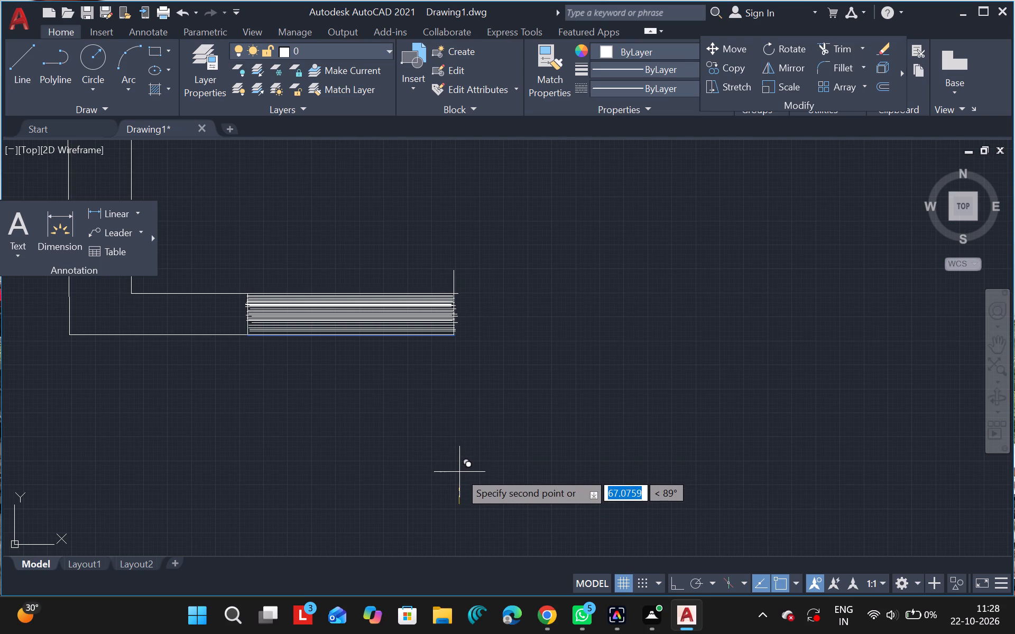
left_click_drag(459, 472, 460, 477)
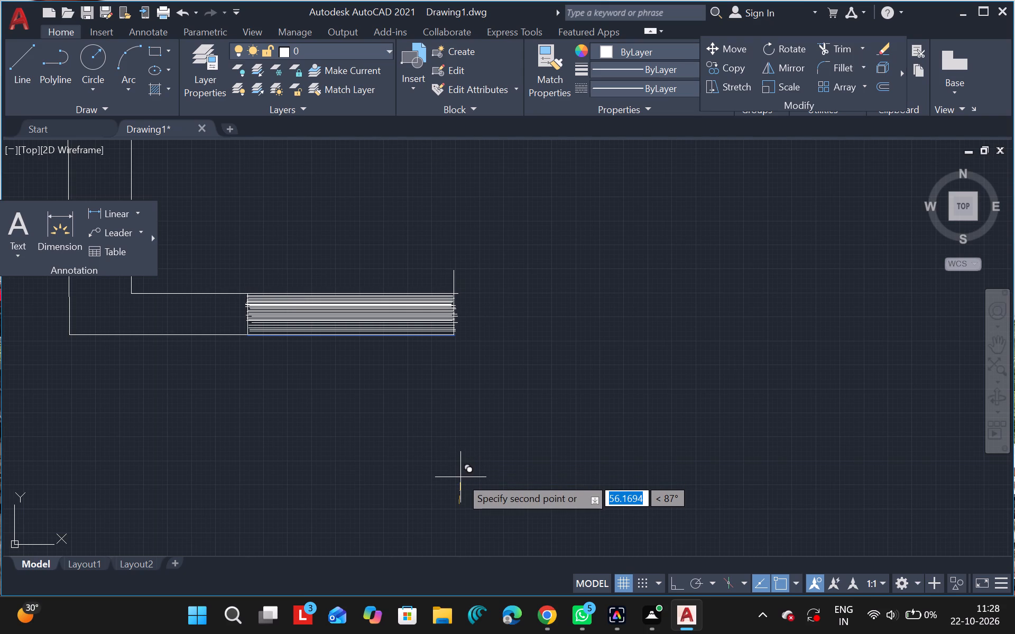
left_click_drag(460, 477, 459, 478)
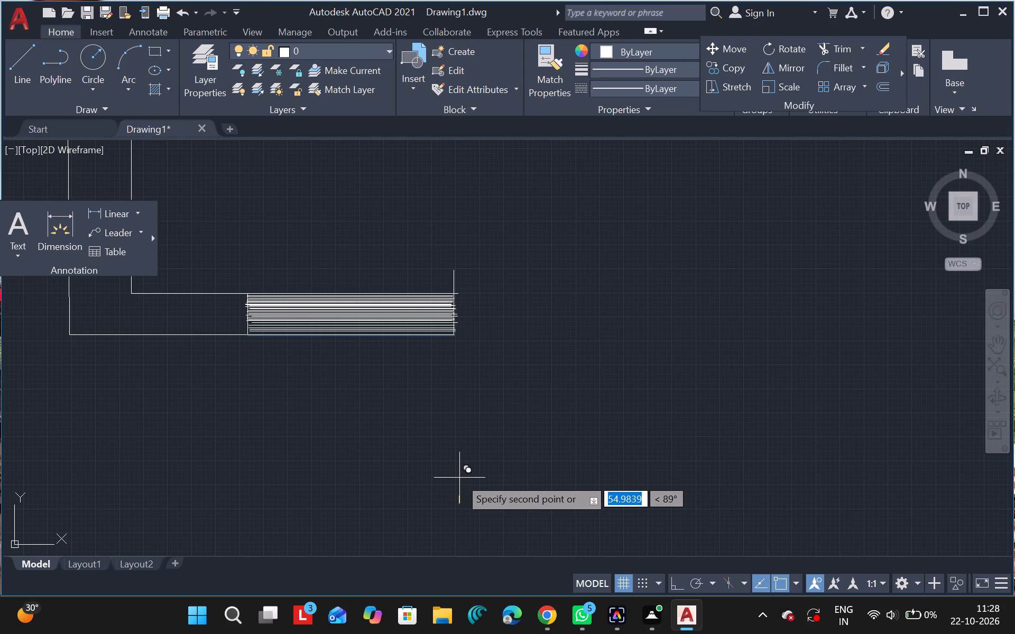
left_click_drag(459, 478, 458, 478)
left_click(458, 478)
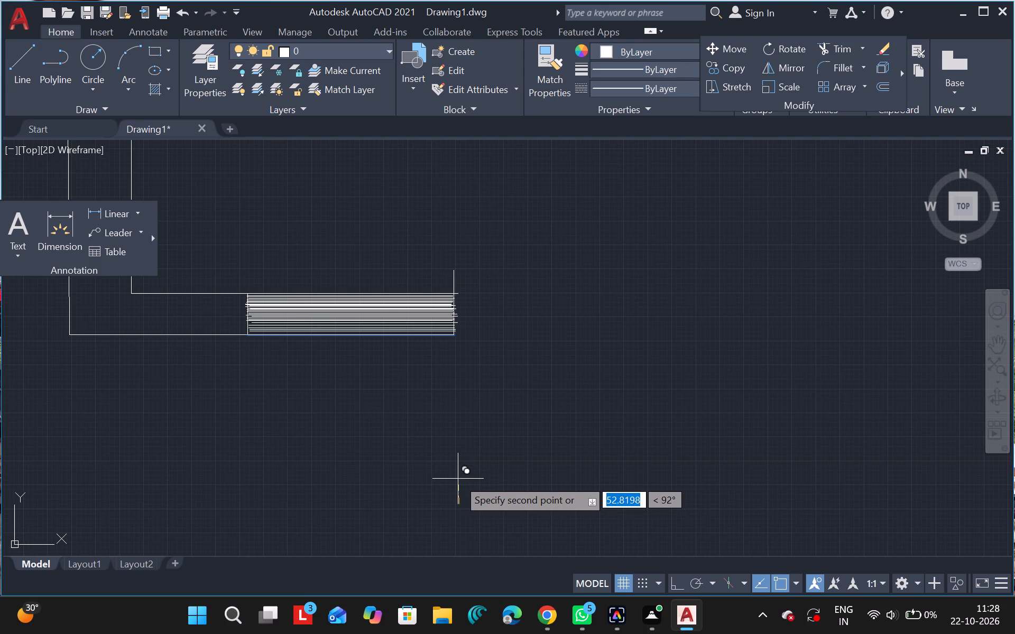
left_click_drag(458, 479, 459, 492)
left_click_drag(459, 492, 459, 502)
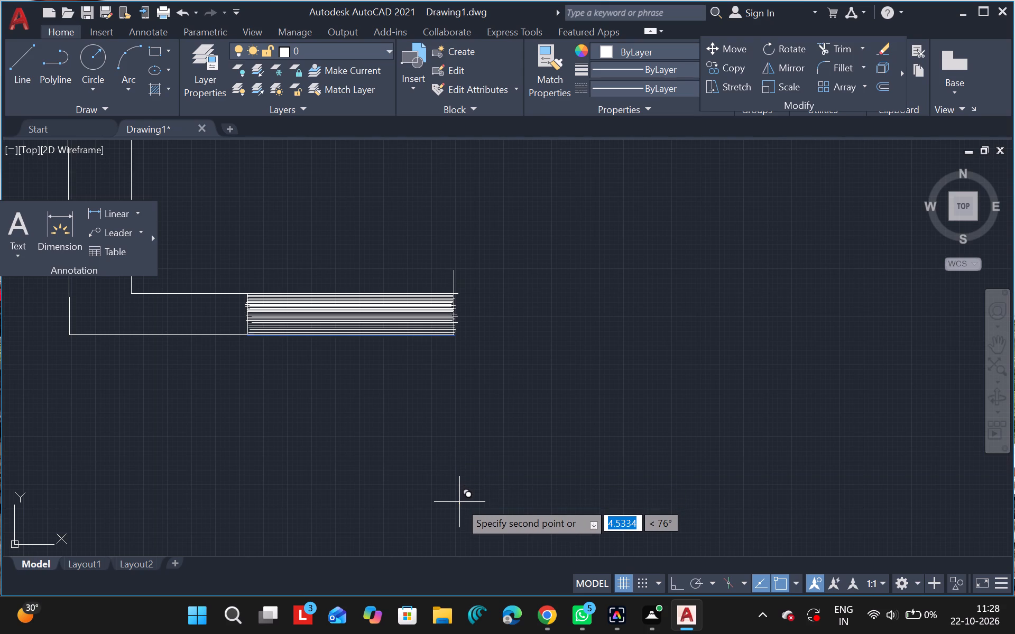
left_click_drag(459, 502, 459, 496)
left_click(459, 496)
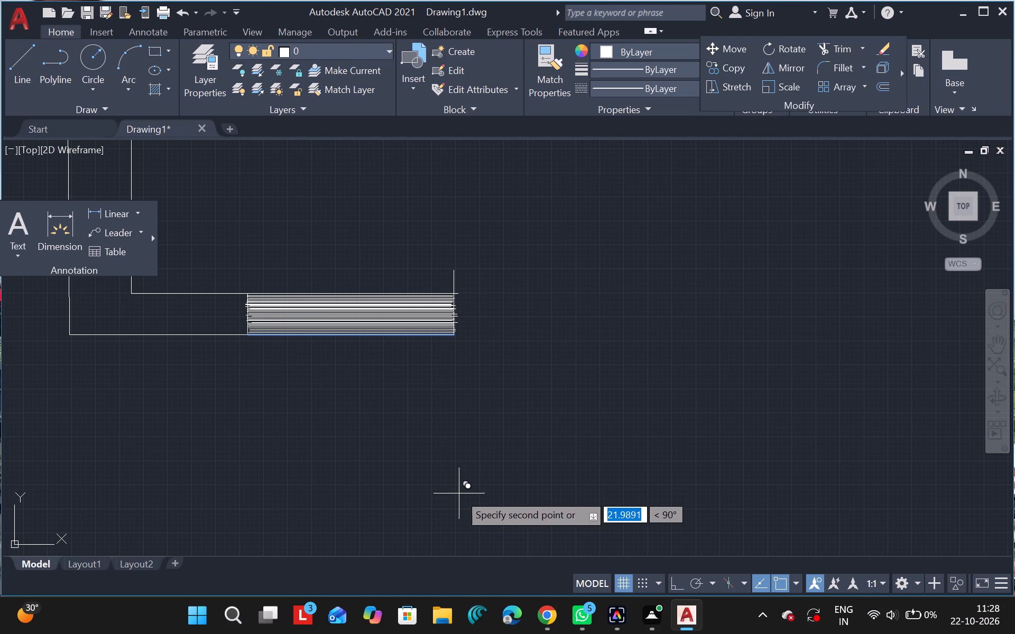
left_click(459, 493)
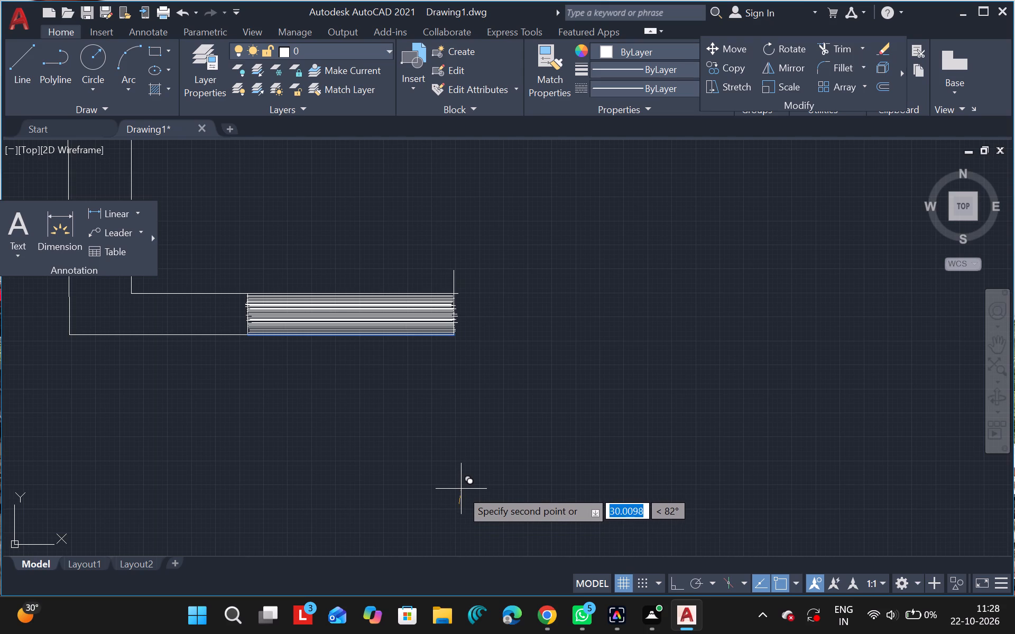
left_click(461, 491)
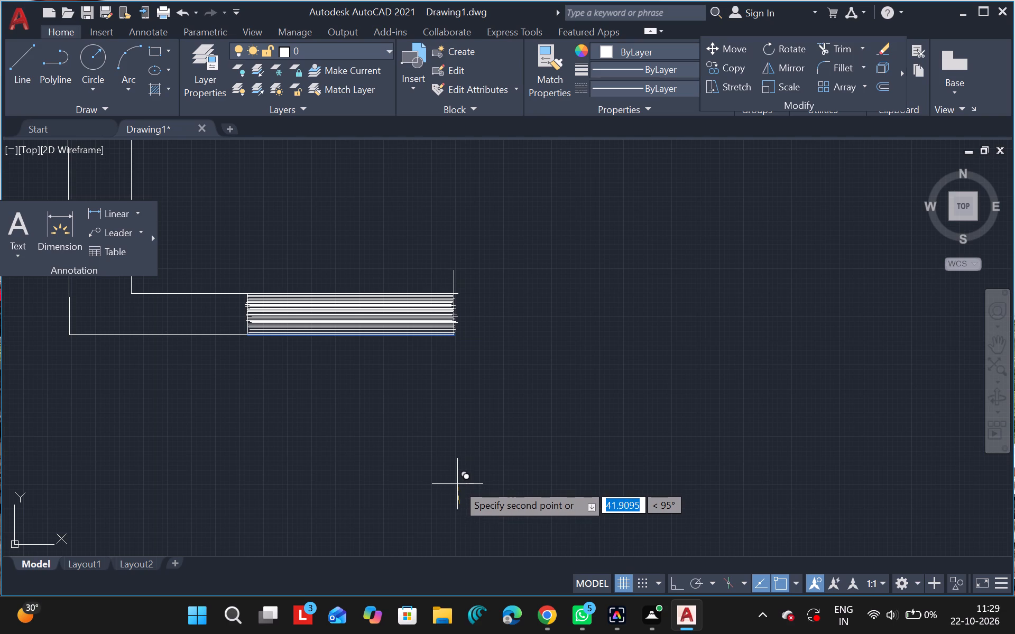
left_click_drag(457, 484, 505, 483)
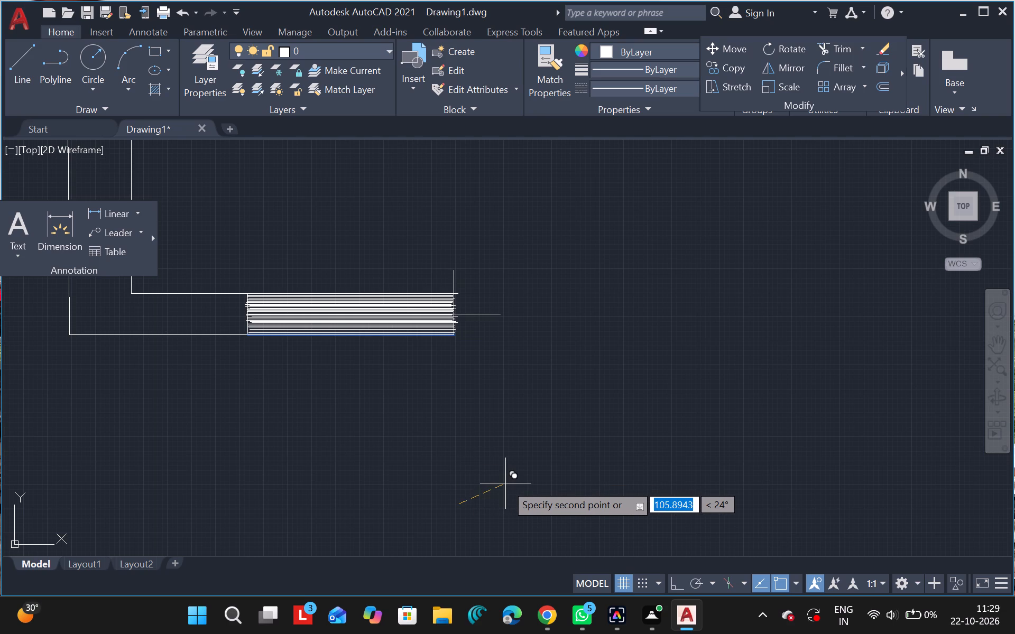
key("Escape")
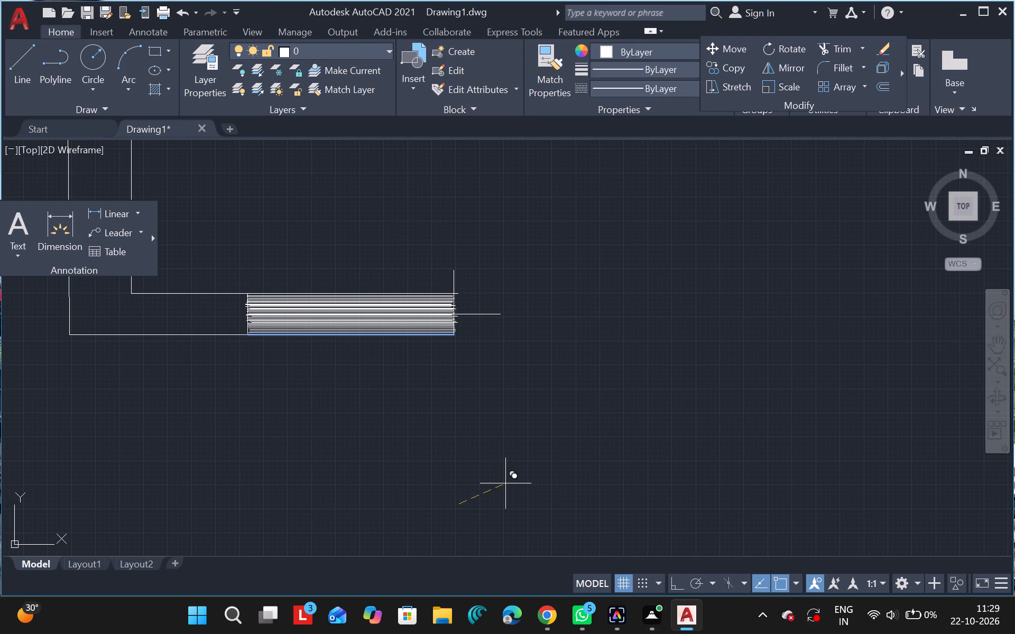
Trim overhanging line ends along the window segment's east edge, starting at the inner wall face.
type("tr")
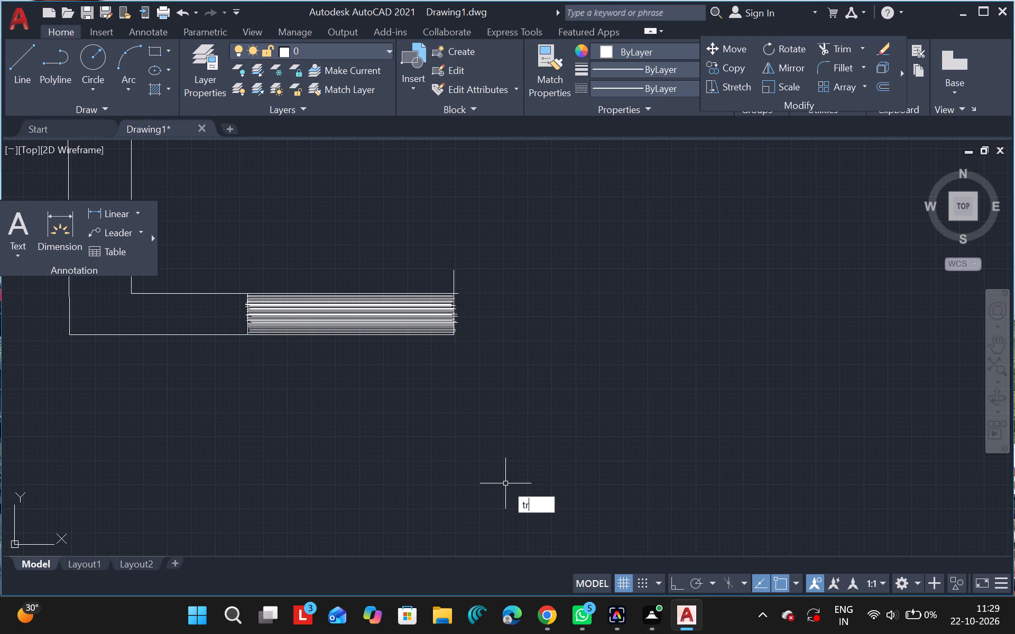
left_click_drag(547, 528, 519, 474)
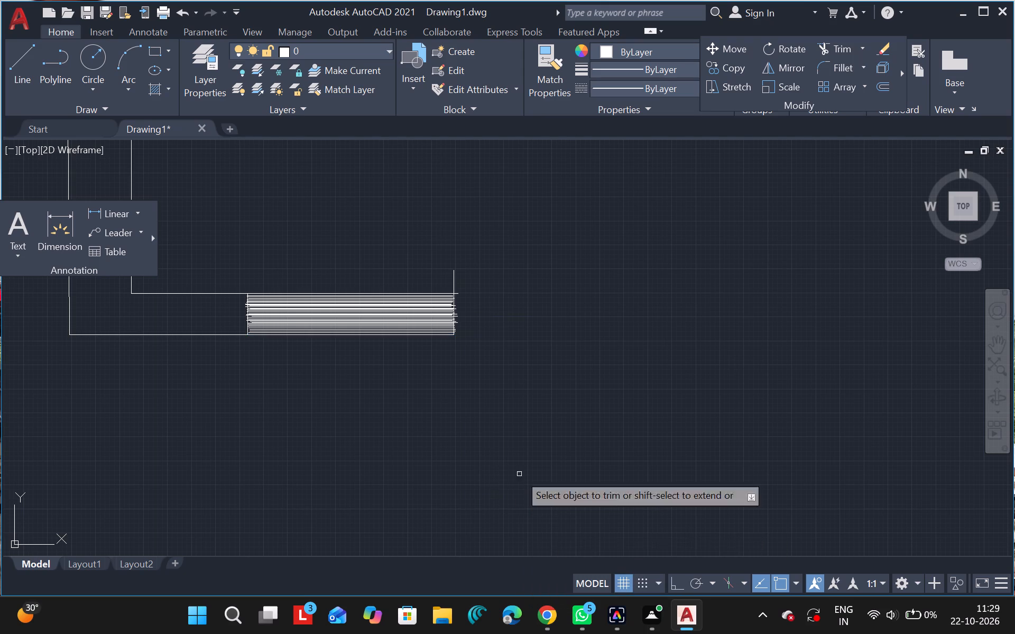
left_click_drag(519, 474, 457, 312)
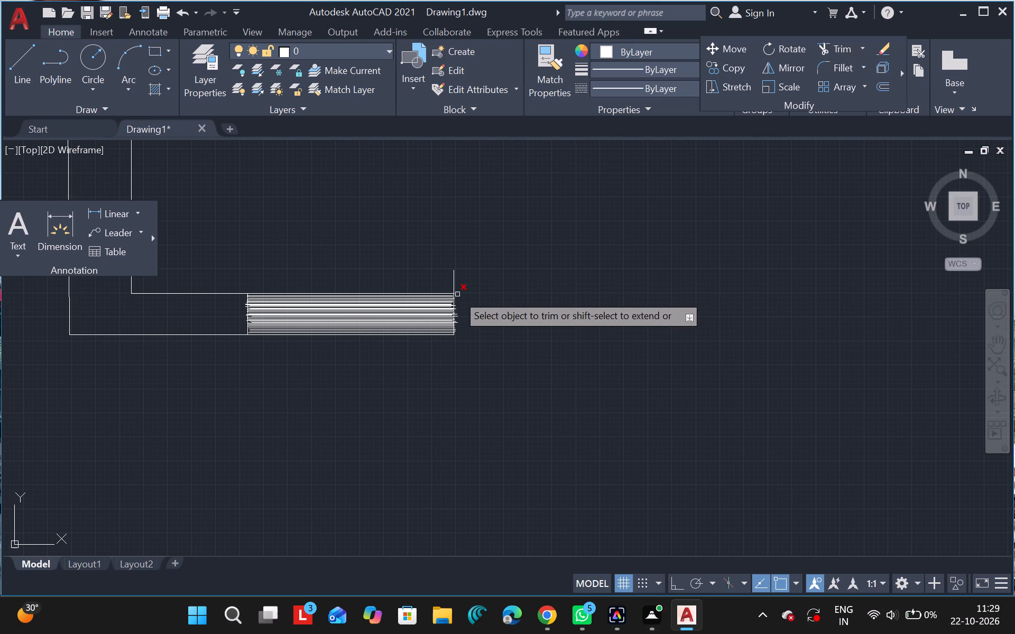
left_click_drag(458, 294, 457, 303)
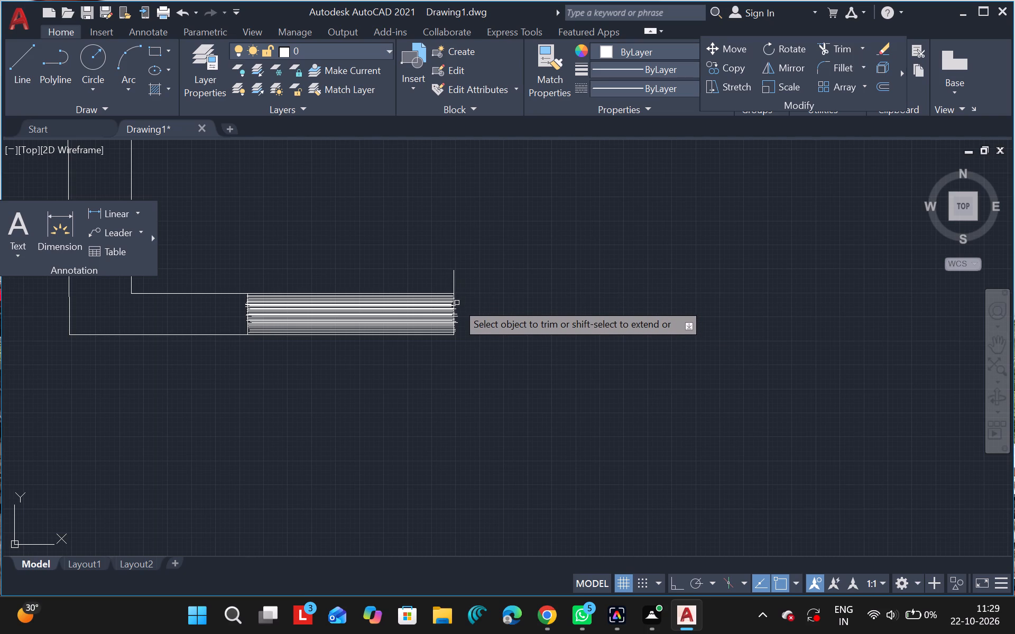
left_click_drag(457, 303, 456, 305)
left_click_drag(456, 305, 456, 313)
left_click_drag(456, 313, 457, 332)
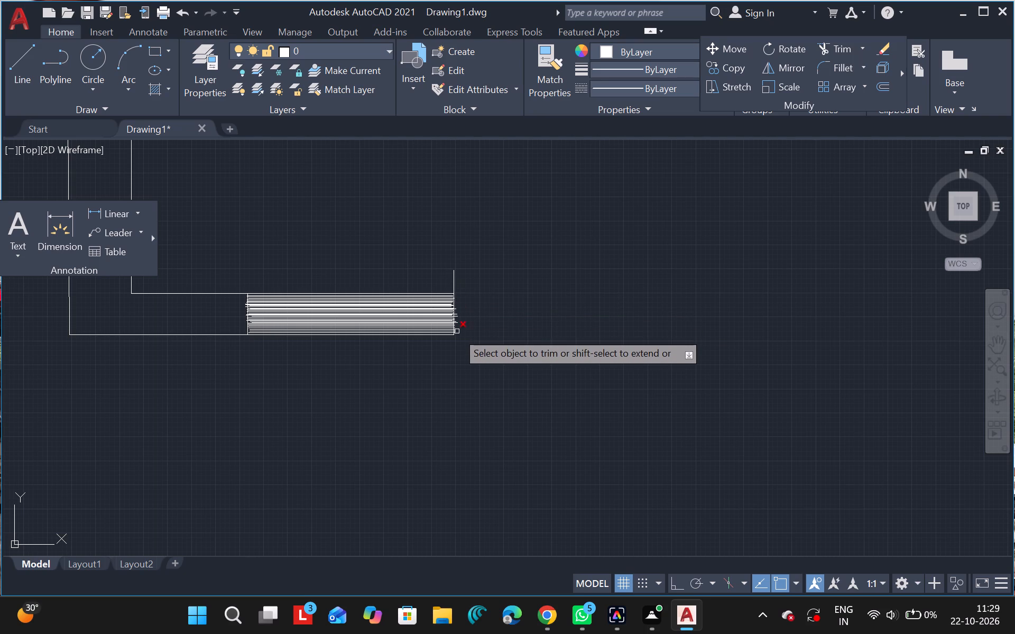
left_click_drag(457, 332, 456, 325)
left_click_drag(456, 325, 456, 315)
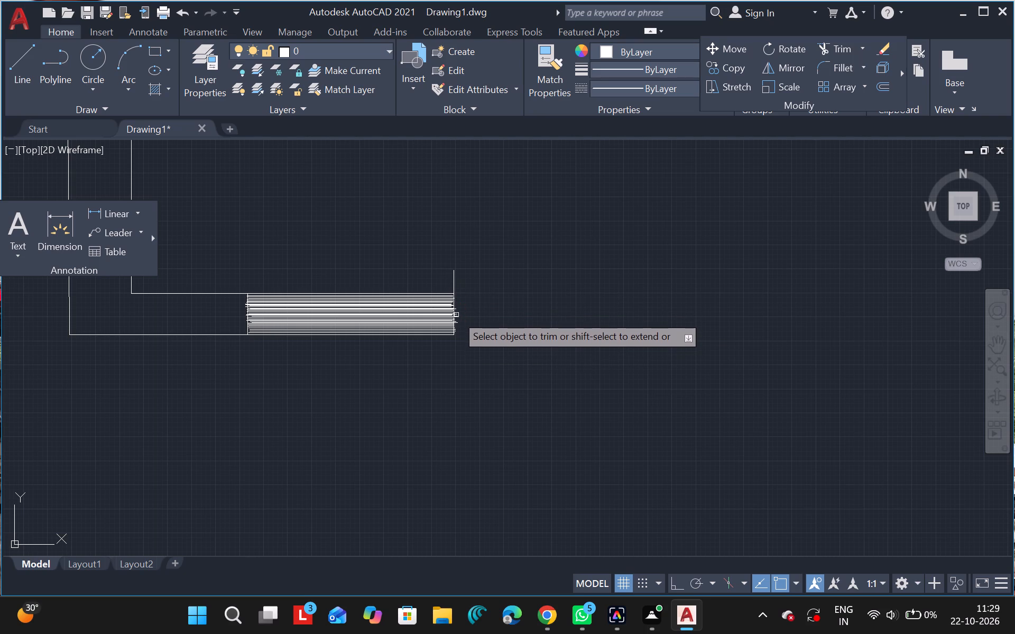
left_click_drag(456, 315, 456, 314)
left_click_drag(456, 314, 457, 321)
left_click(457, 321)
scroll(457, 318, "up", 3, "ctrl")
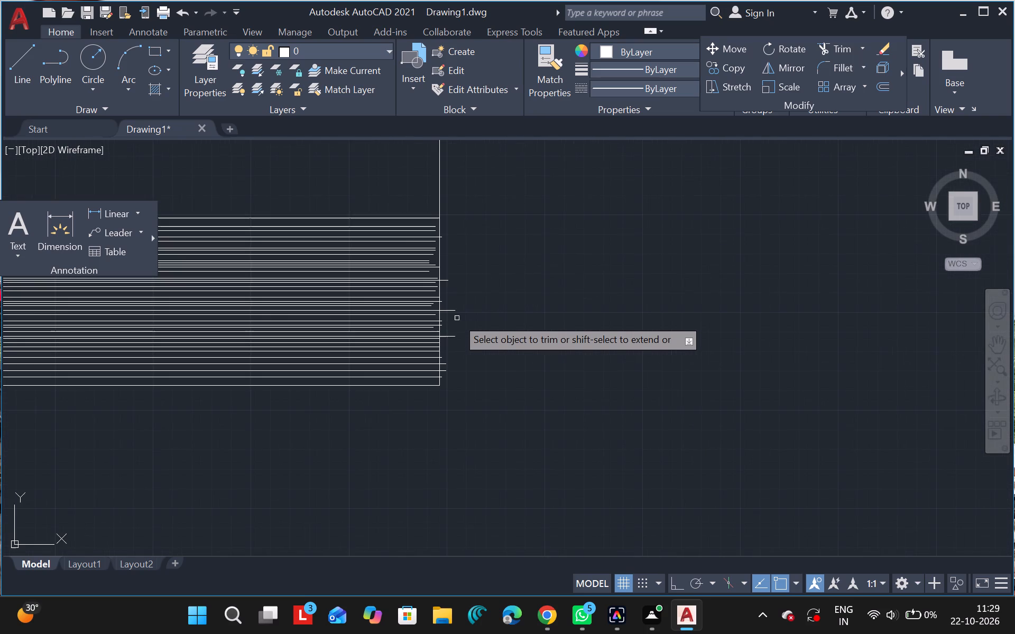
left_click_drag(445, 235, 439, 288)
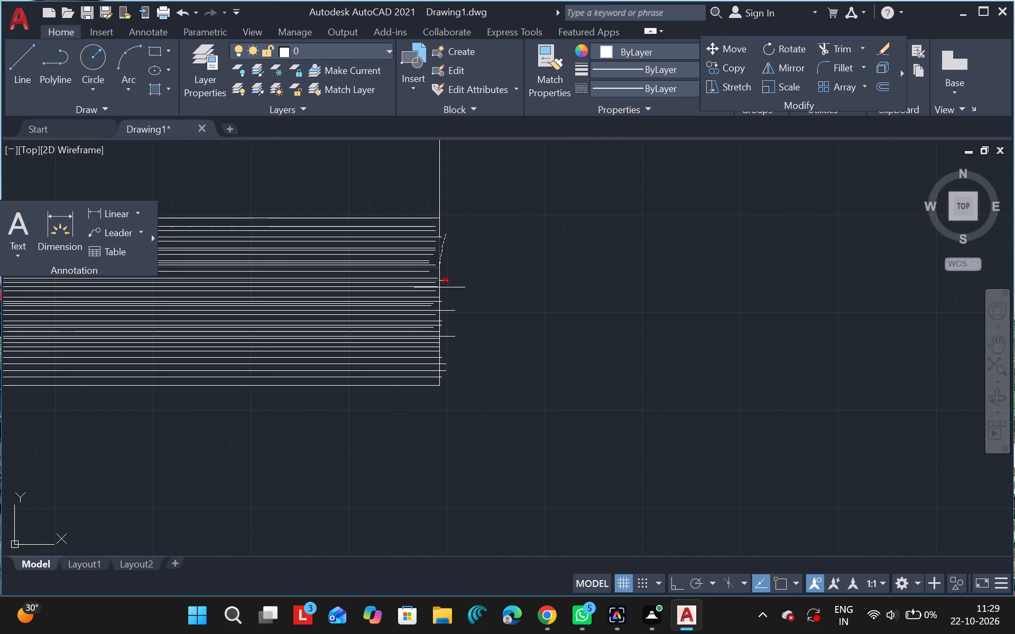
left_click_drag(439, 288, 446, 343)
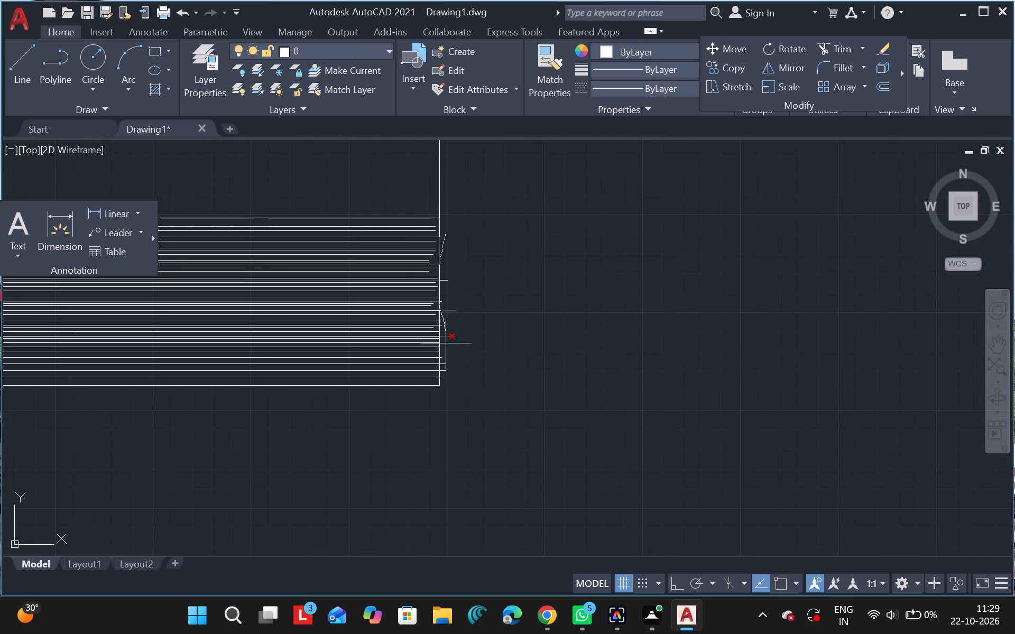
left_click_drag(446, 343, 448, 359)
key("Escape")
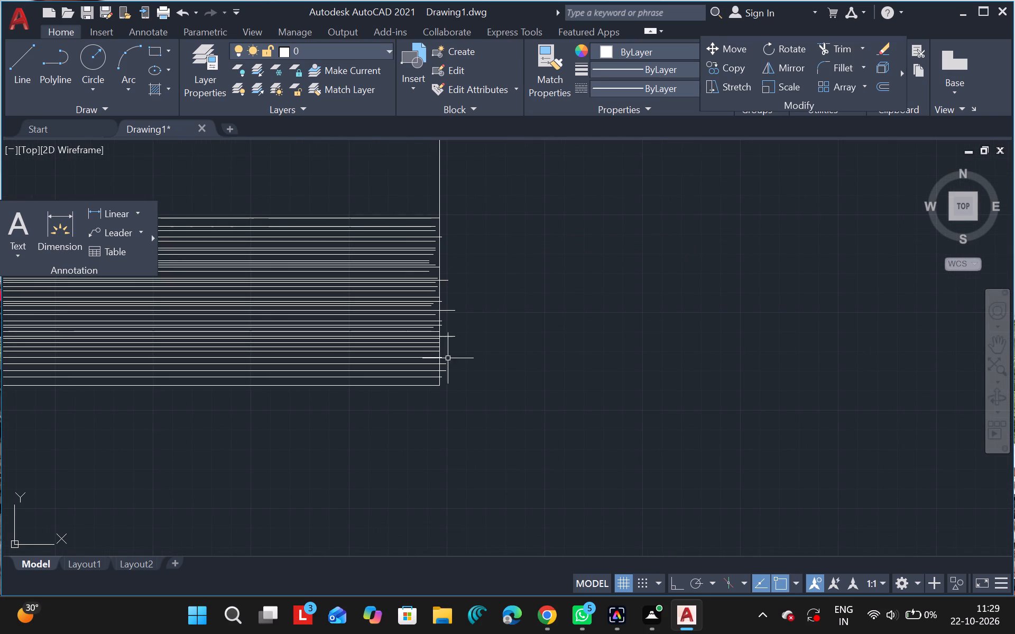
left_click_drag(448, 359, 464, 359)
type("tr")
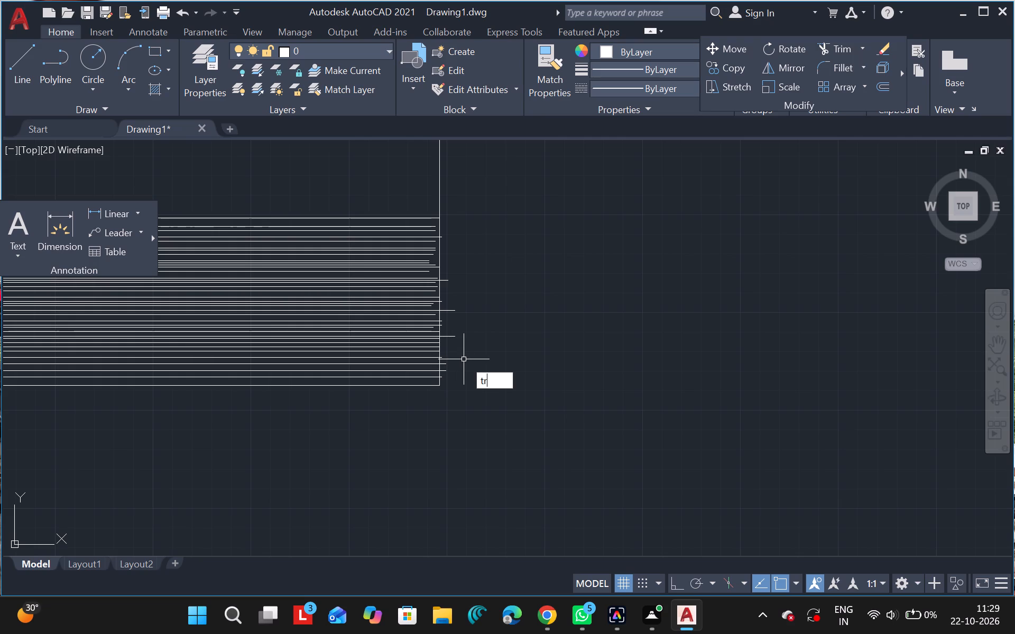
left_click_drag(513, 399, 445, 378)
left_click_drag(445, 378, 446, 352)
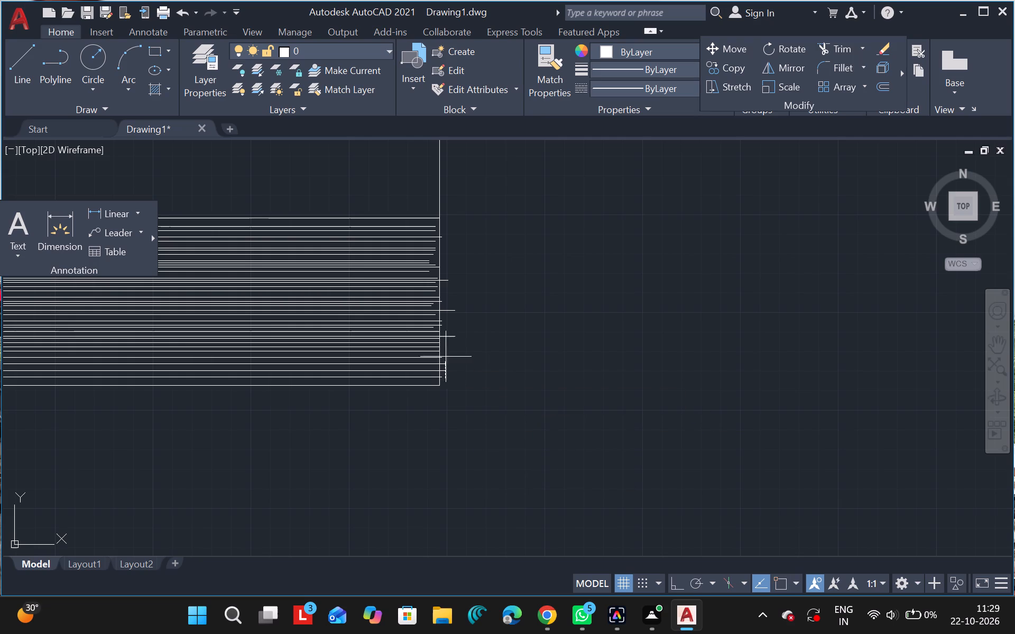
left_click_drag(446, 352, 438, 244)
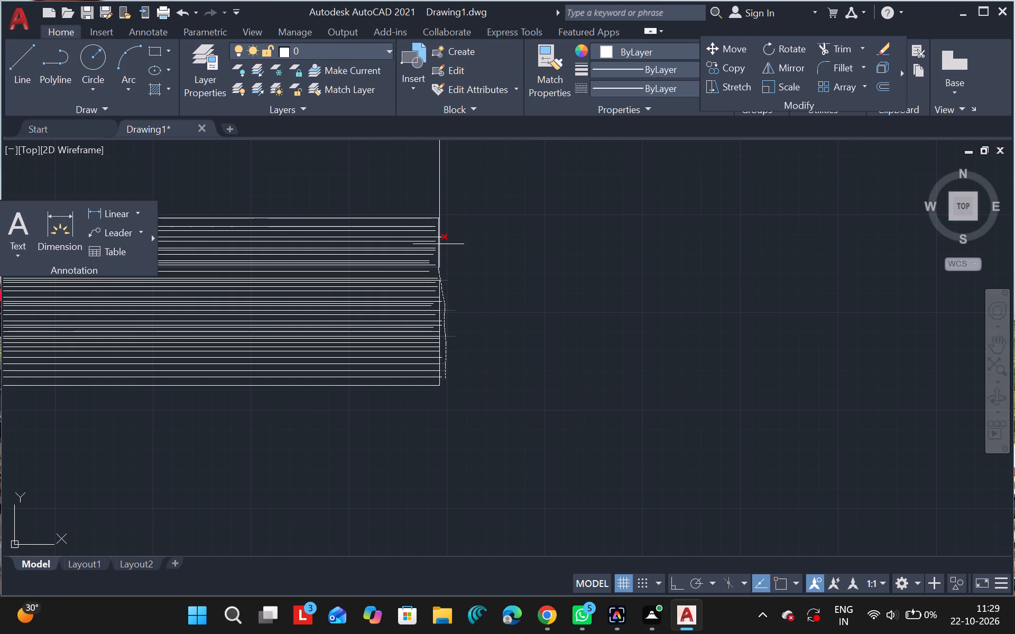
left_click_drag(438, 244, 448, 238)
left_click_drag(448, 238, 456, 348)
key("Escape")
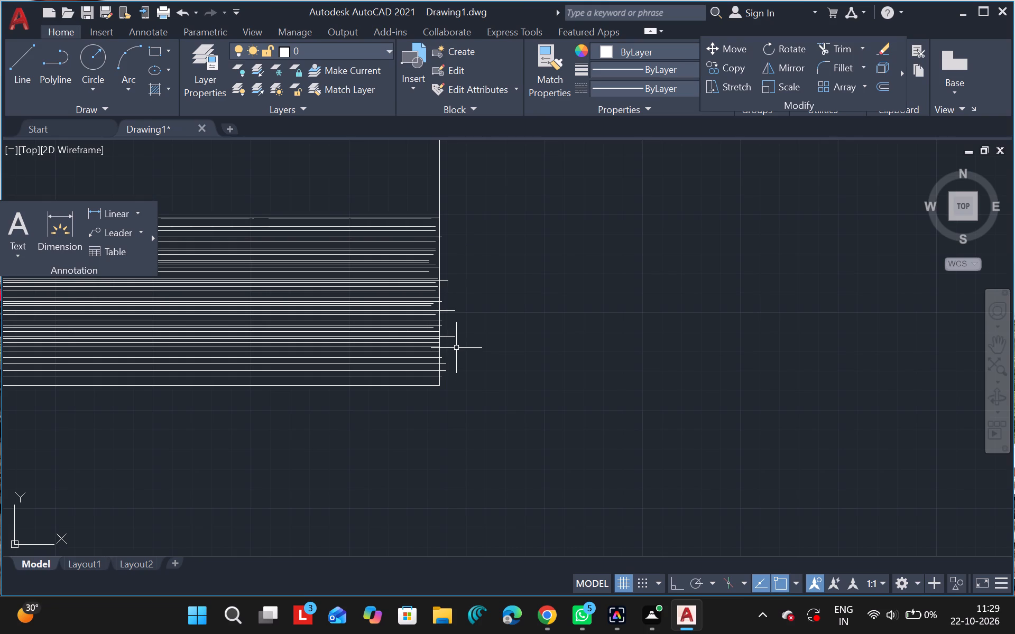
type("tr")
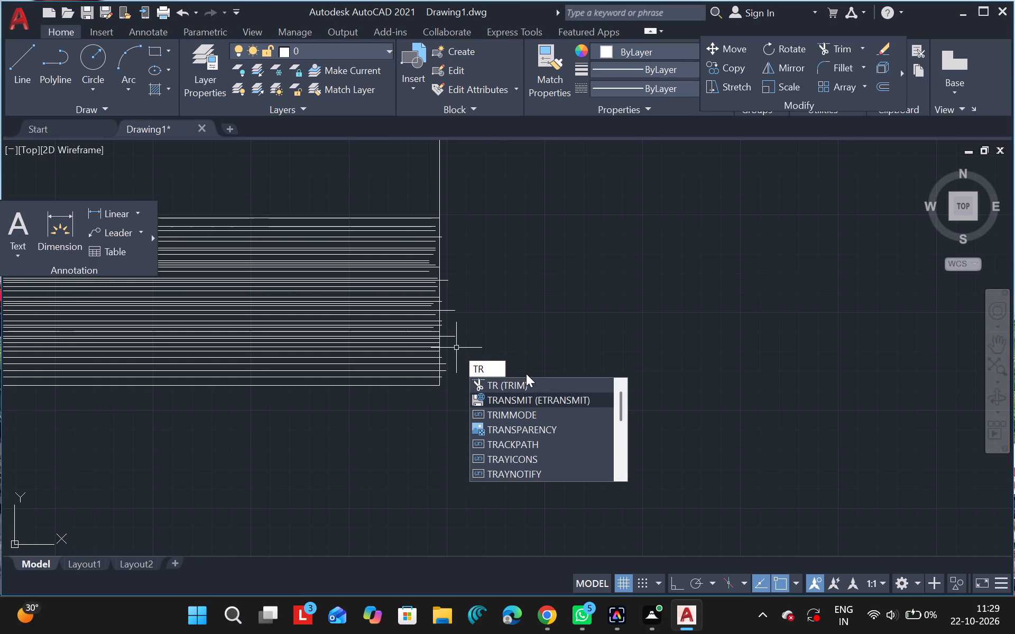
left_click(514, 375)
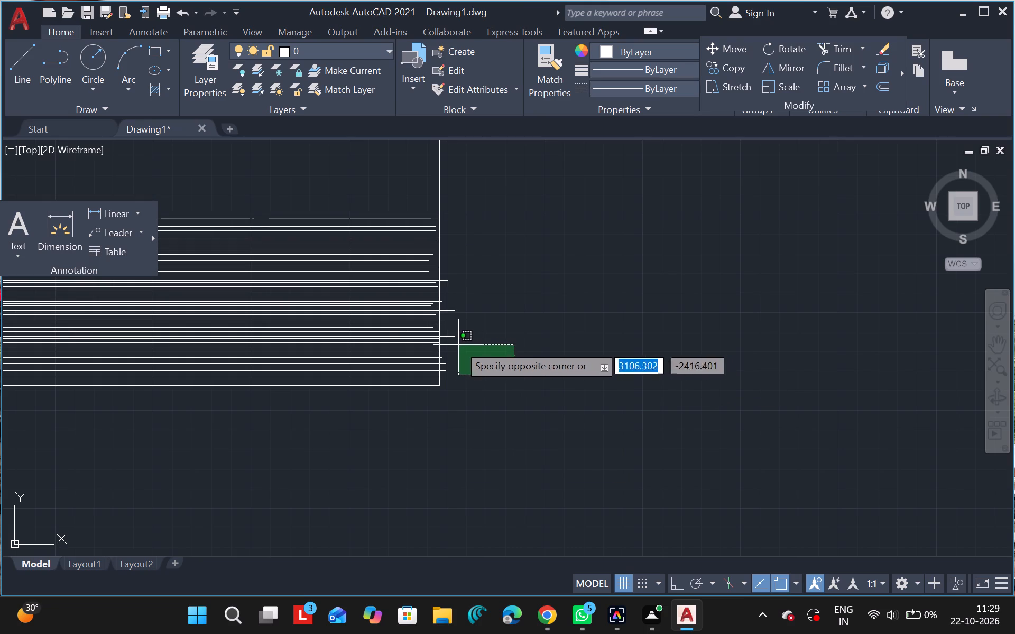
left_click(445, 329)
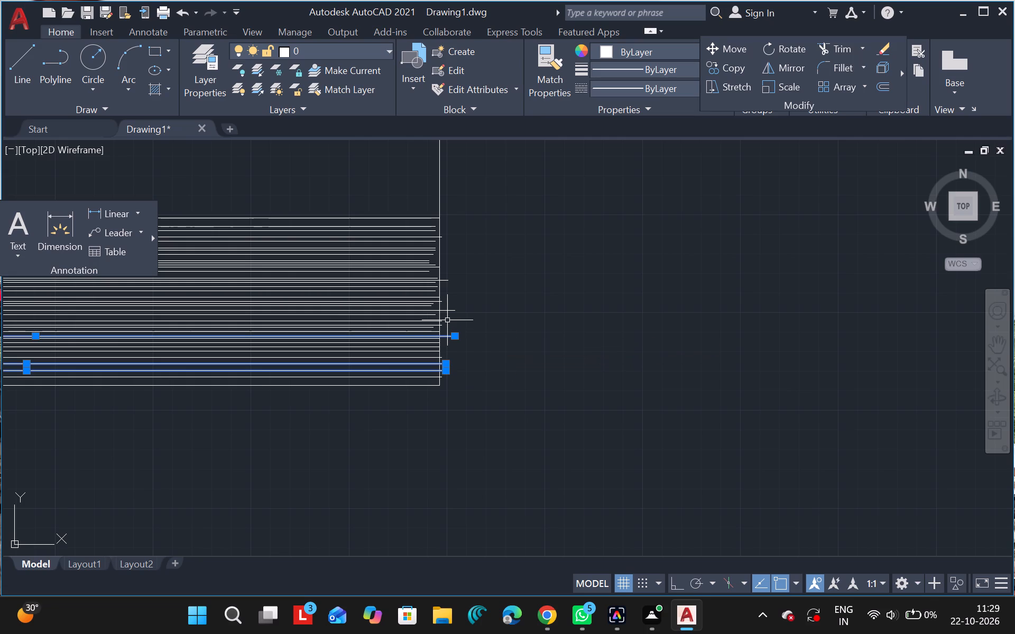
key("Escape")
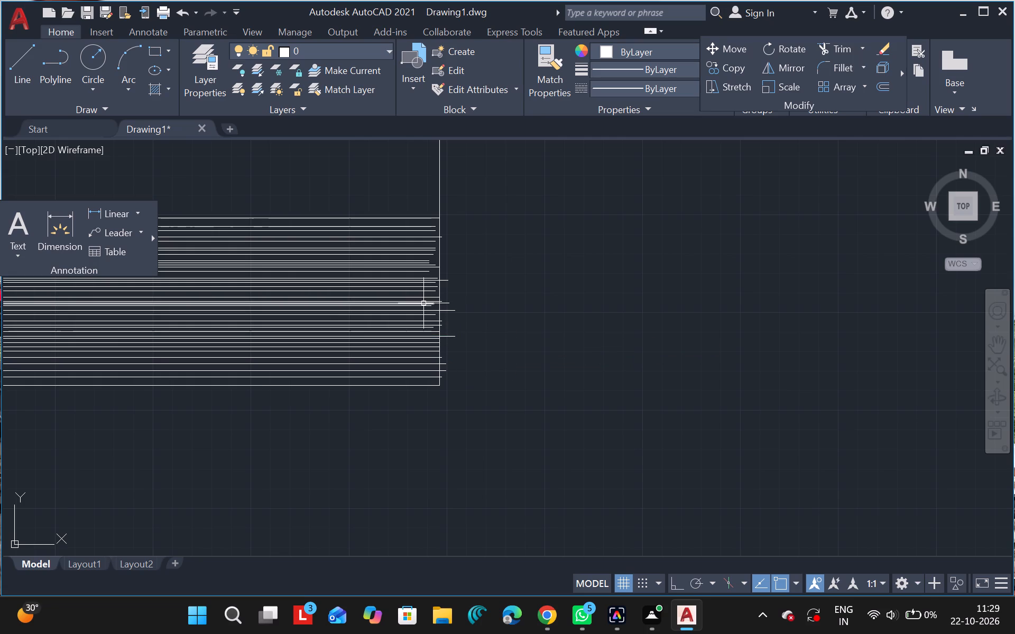
Trim the overhanging line ends past the window segment's east edge, from mid-height down to the line just above the outer face.
type("tr")
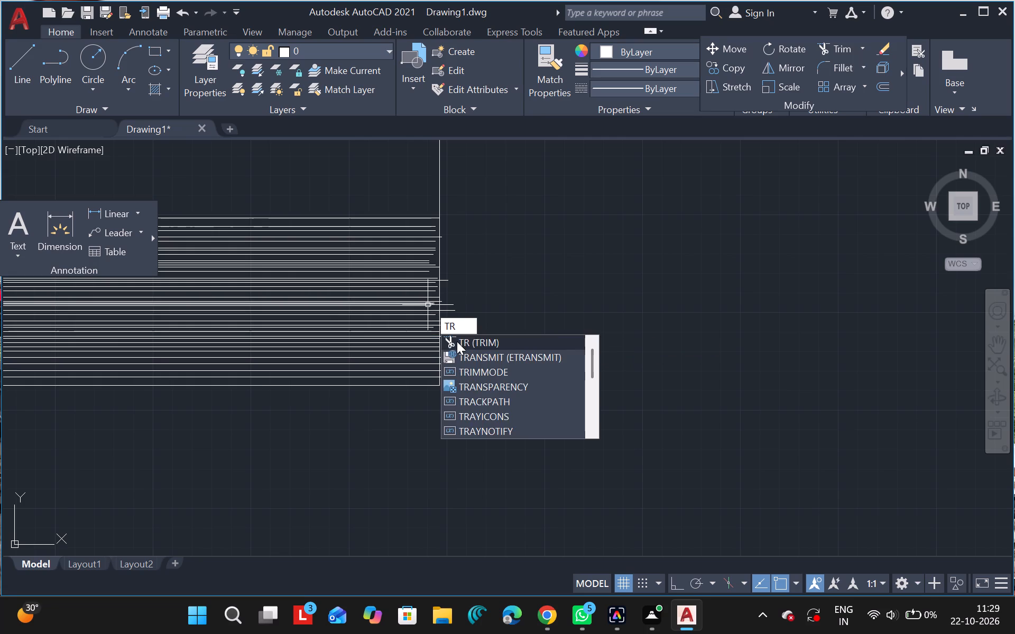
left_click(457, 341)
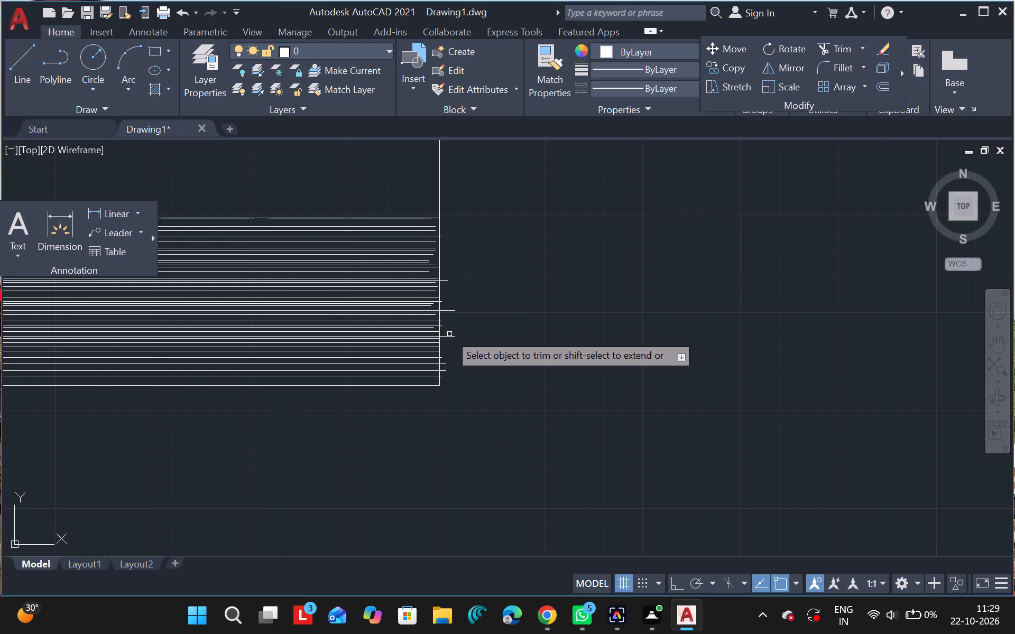
left_click_drag(445, 336, 445, 302)
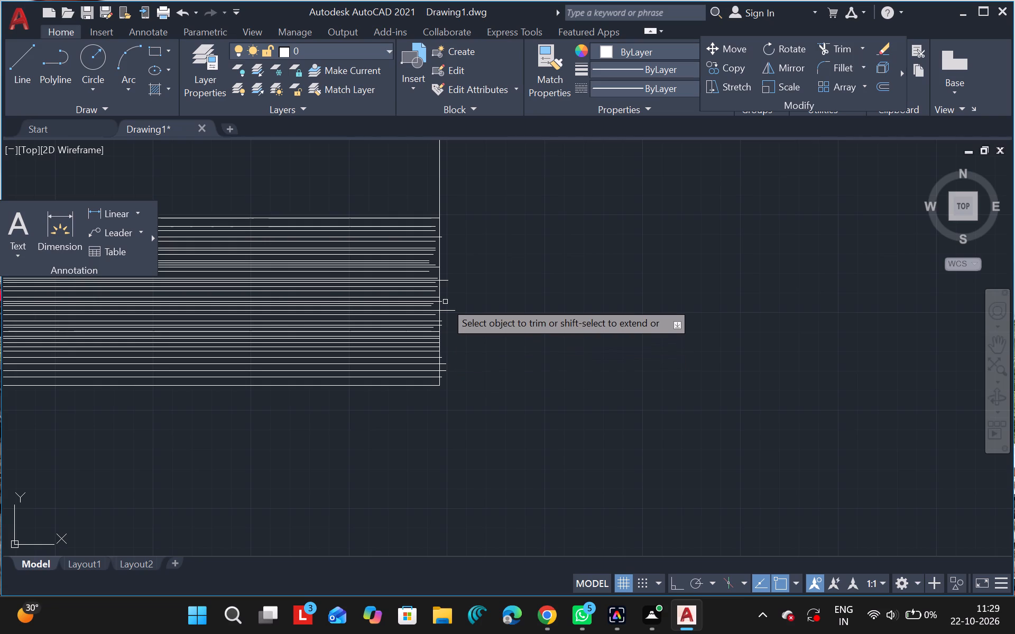
left_click_drag(445, 302, 445, 310)
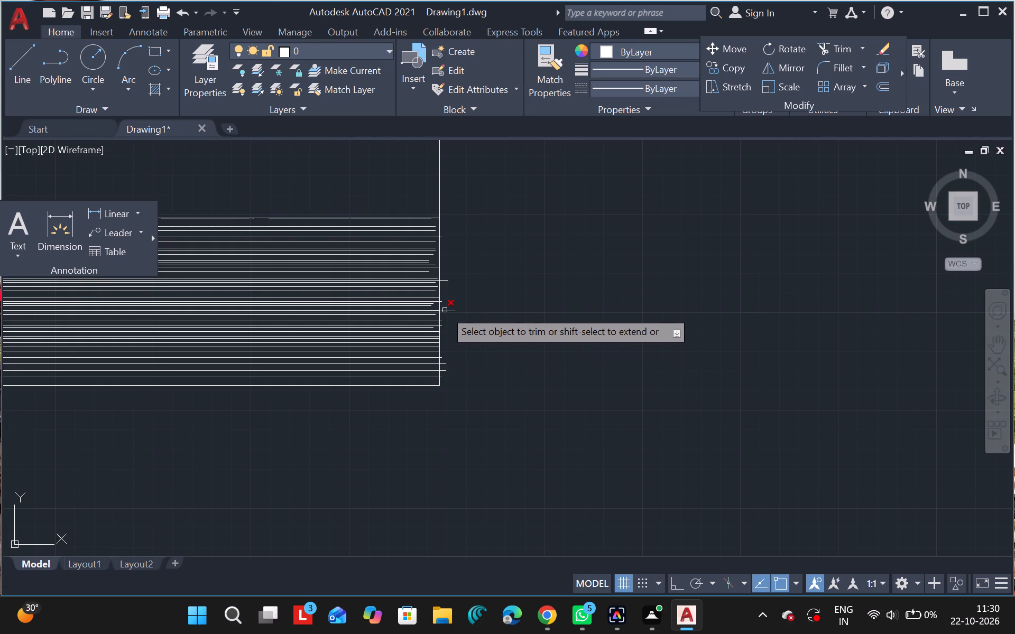
left_click_drag(445, 310, 443, 357)
left_click(443, 357)
left_click_drag(443, 357, 445, 364)
left_click_drag(445, 364, 444, 369)
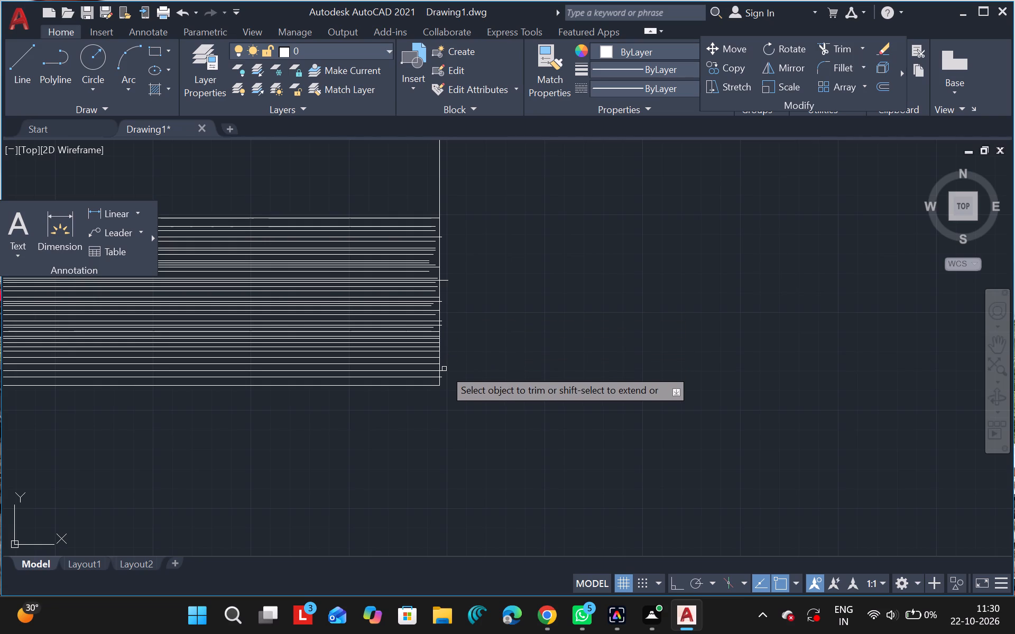
left_click_drag(444, 369, 444, 370)
left_click_drag(444, 370, 444, 380)
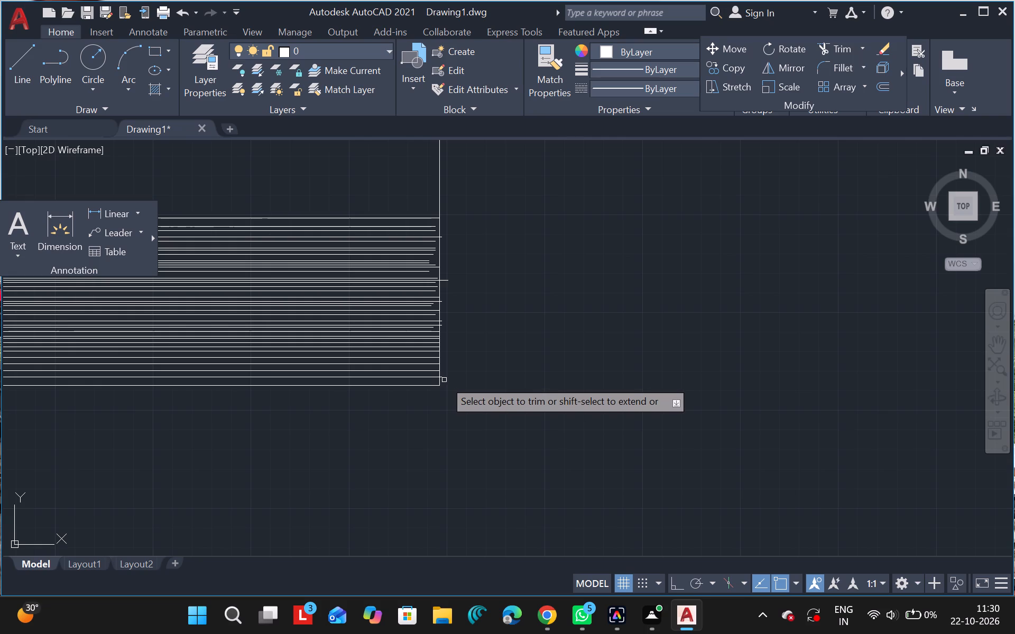
left_click_drag(444, 380, 444, 378)
left_click(444, 378)
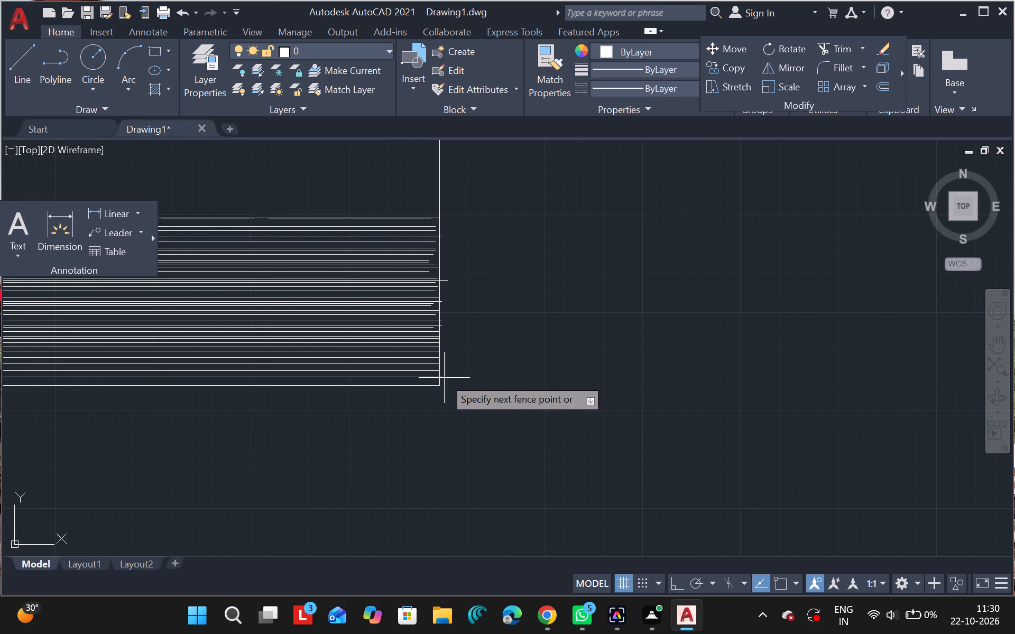
scroll(444, 378, "up", 3, "ctrl")
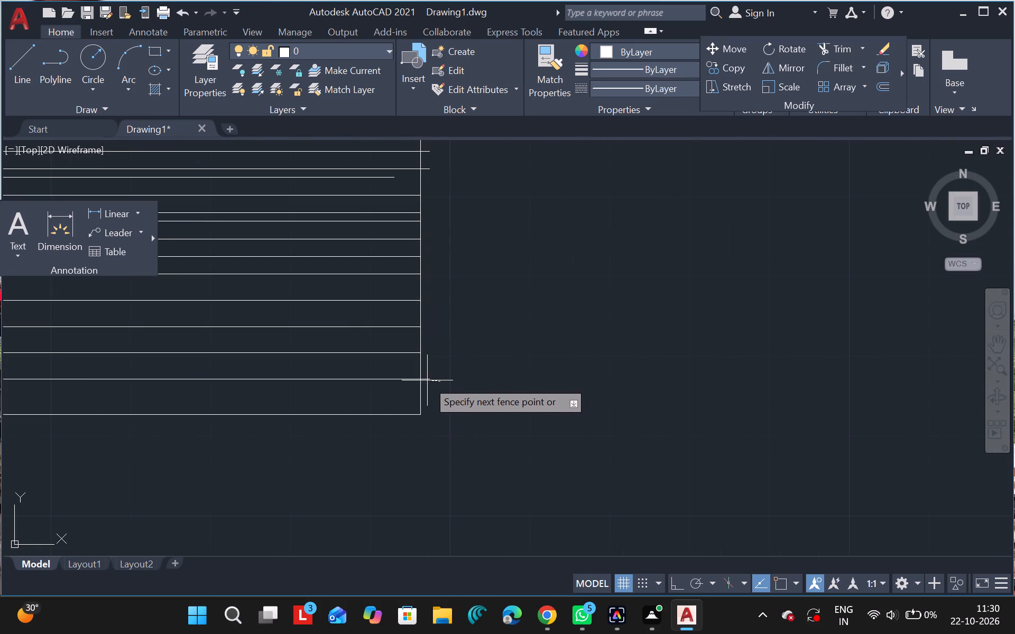
left_click(427, 379)
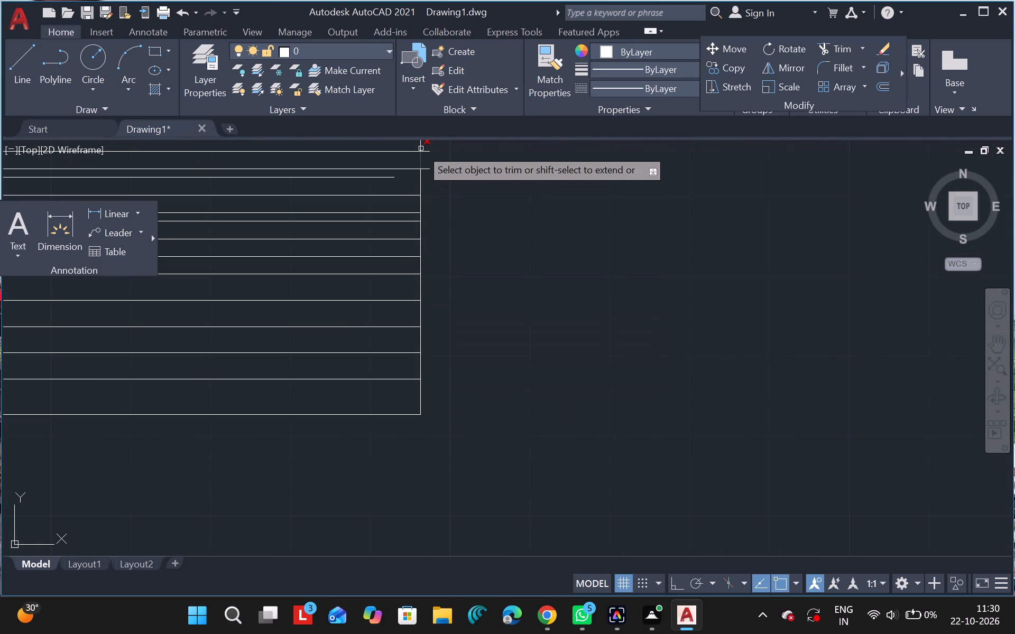
Trim two more short overhanging line ends at the east edge, just below the segment's mid-height, and end the Trim command.
left_click_drag(427, 151, 427, 156)
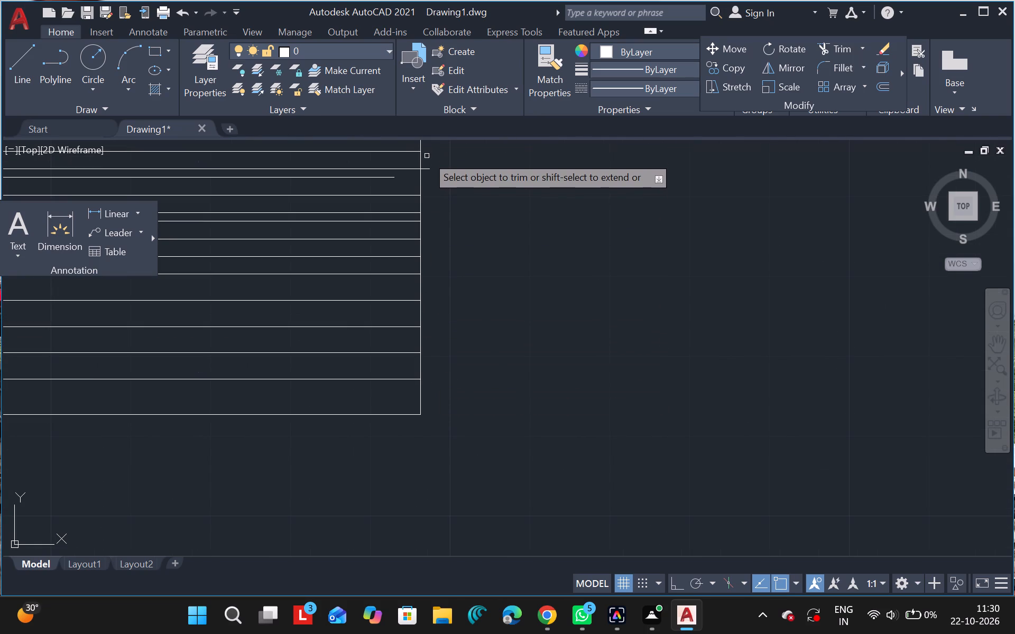
left_click_drag(427, 156, 427, 173)
left_click_drag(427, 173, 427, 164)
left_click(427, 164)
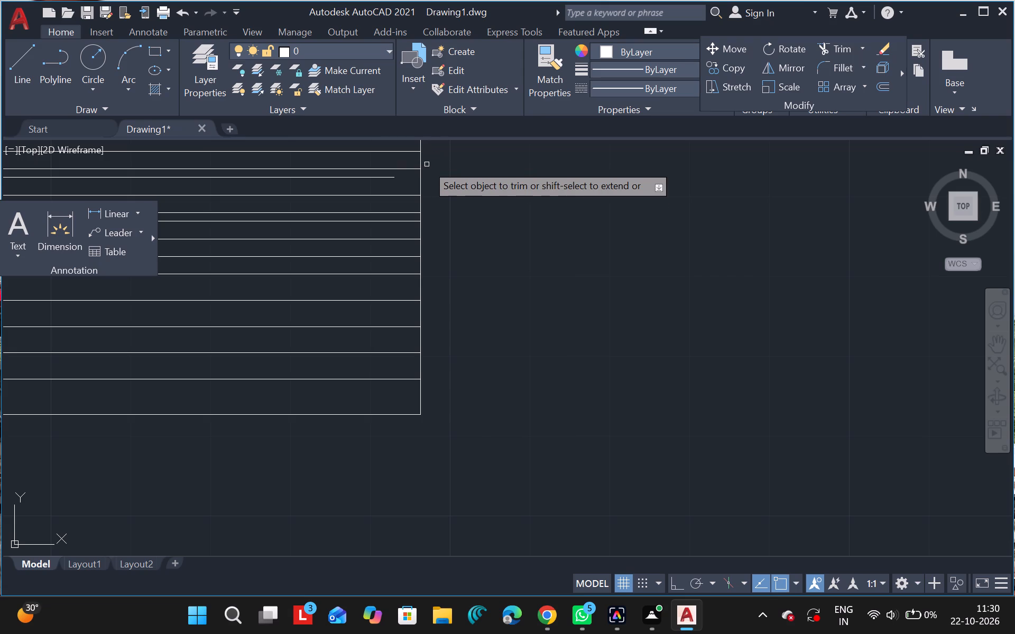
scroll(427, 164, "down", 4, "ctrl")
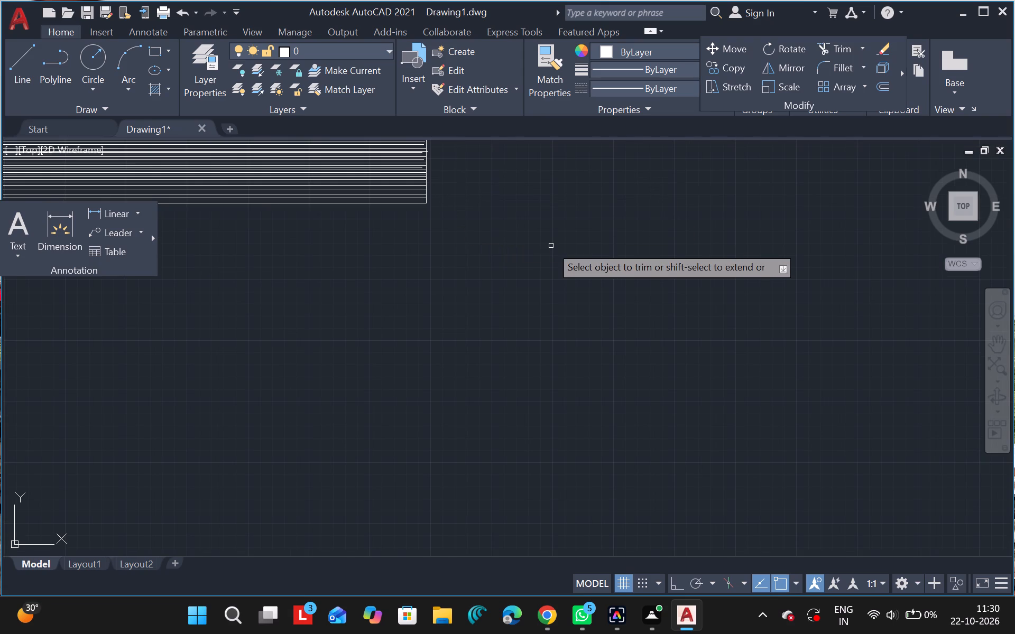
key("Escape")
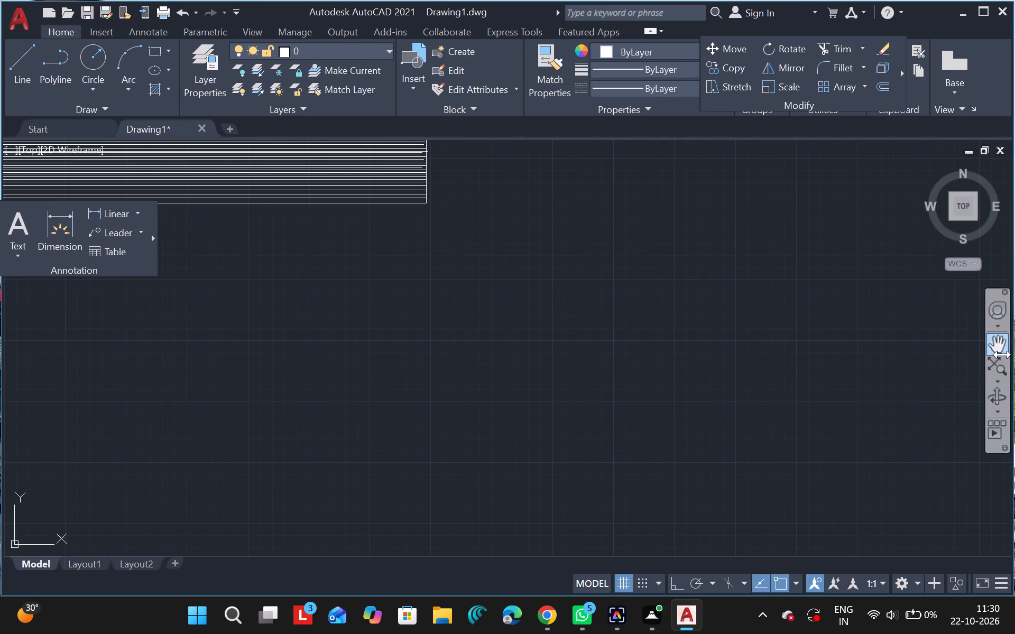
Trim two overhanging line ends past the window segment's east edge, one slightly above mid-height and one nearer the inner wall face.
left_click(1004, 343)
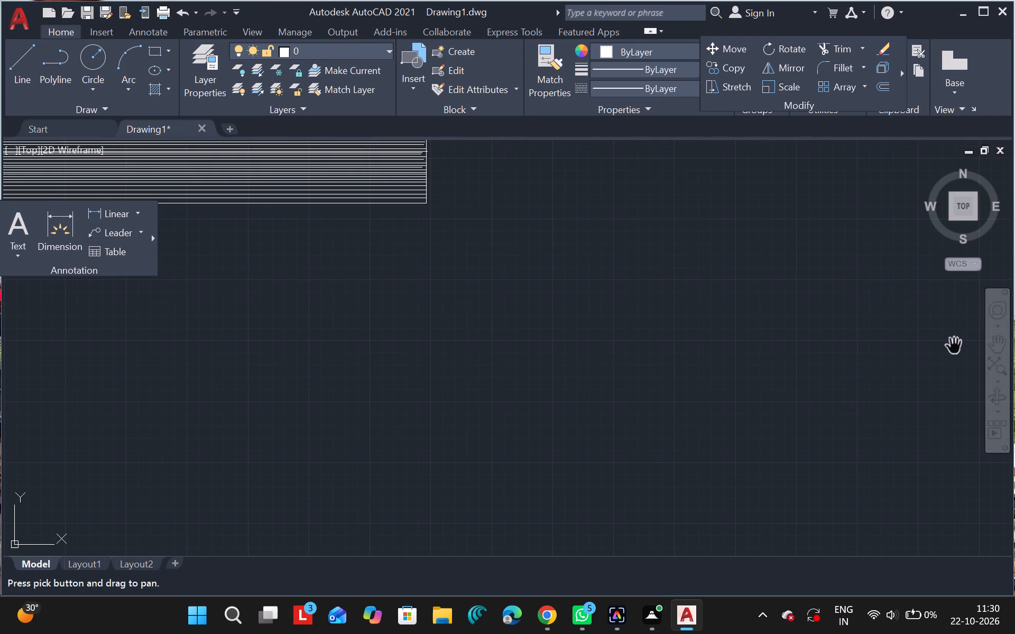
left_click_drag(850, 300, 965, 511)
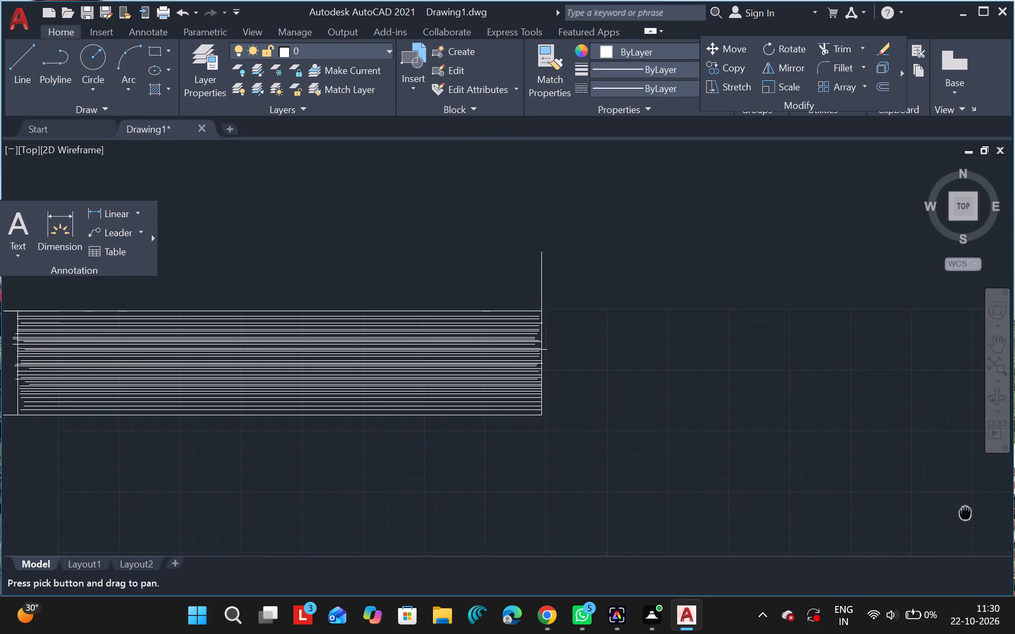
left_click_drag(965, 511, 965, 510)
key("Escape")
left_click(965, 510)
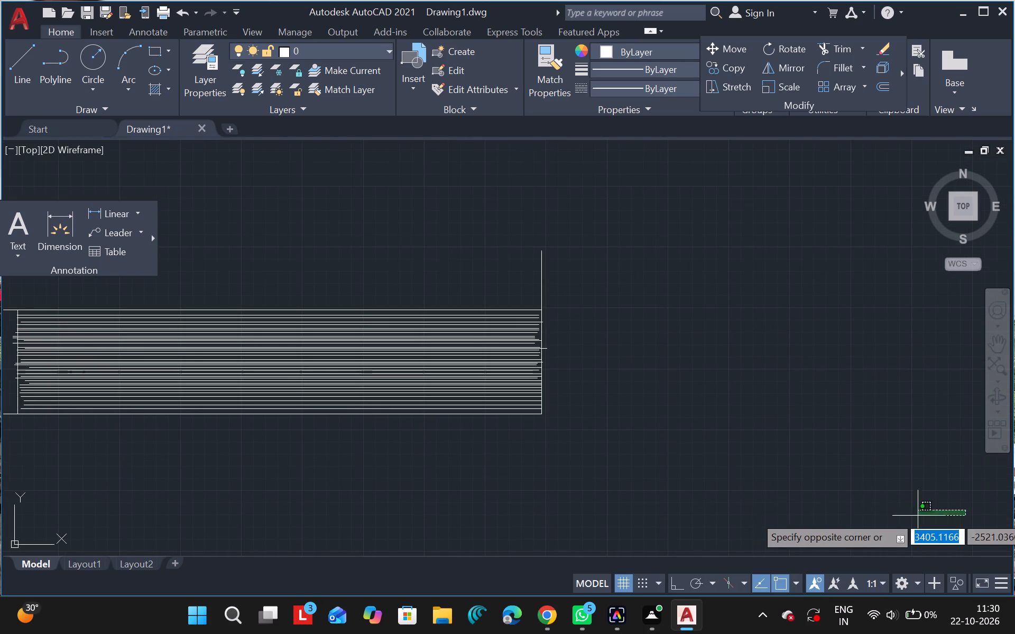
key("Escape")
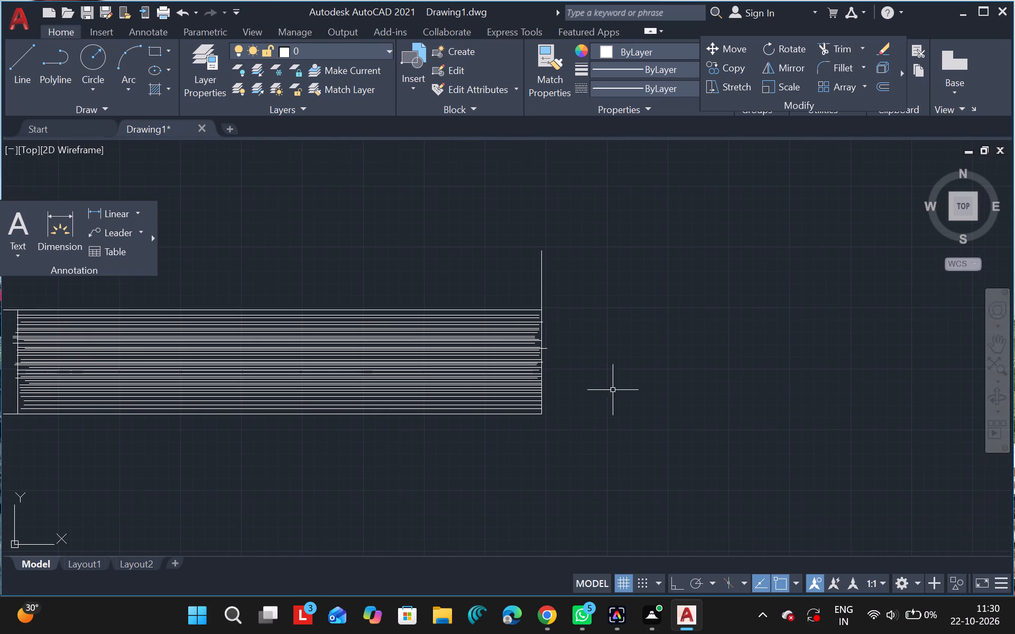
scroll(550, 350, "up", 4, "ctrl")
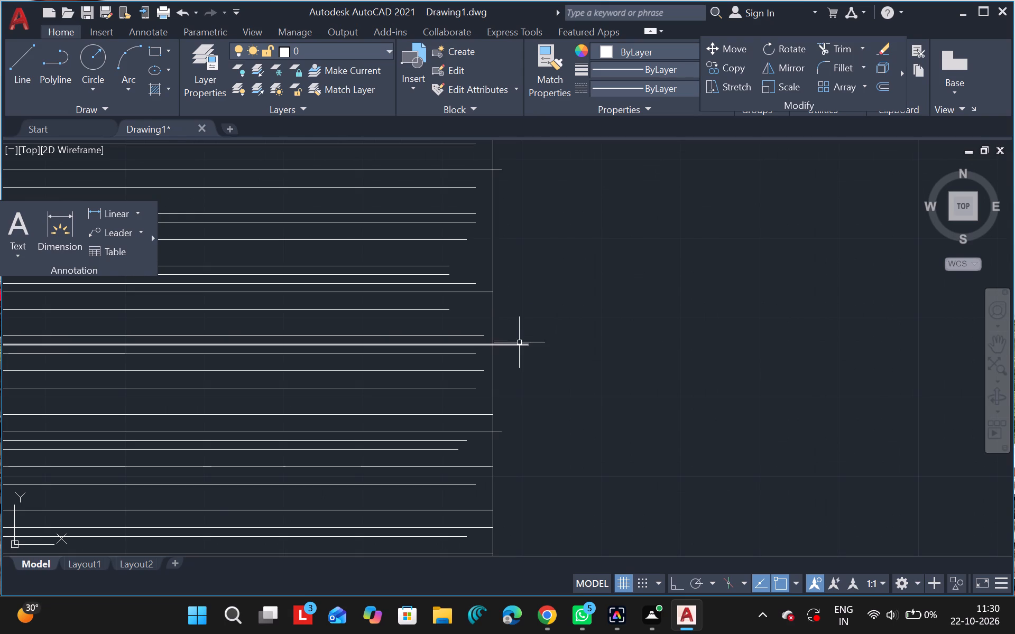
left_click(513, 346)
left_click(642, 363)
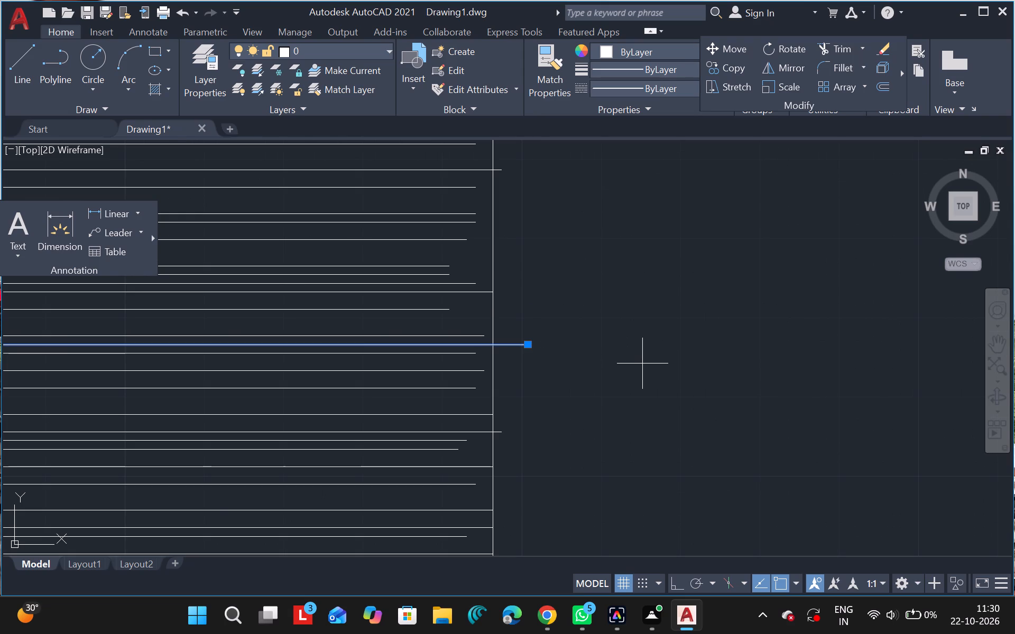
key("Escape")
key("Escape")
type("tr")
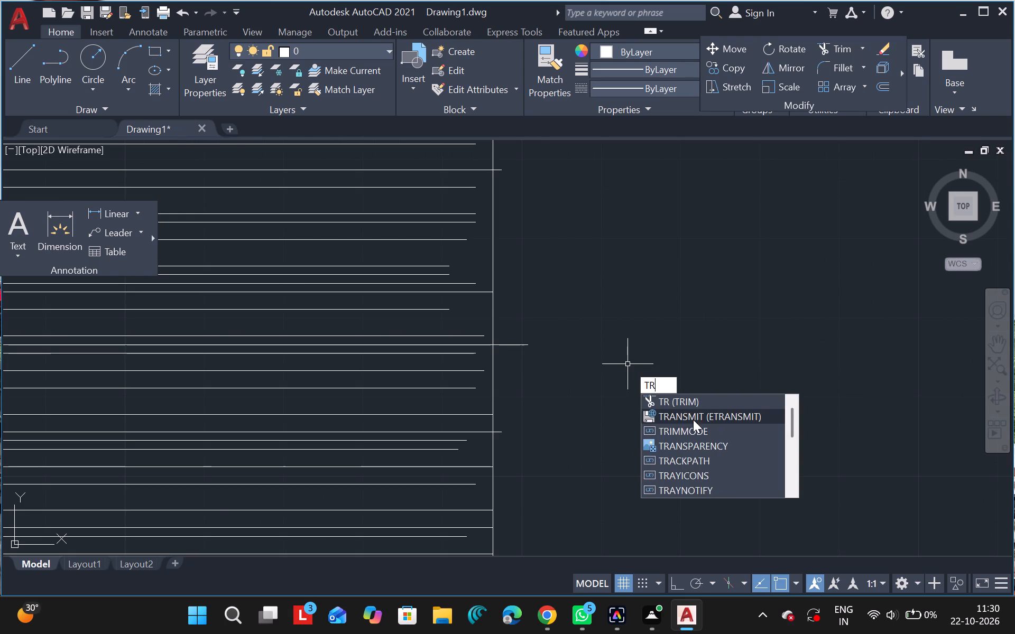
left_click(684, 407)
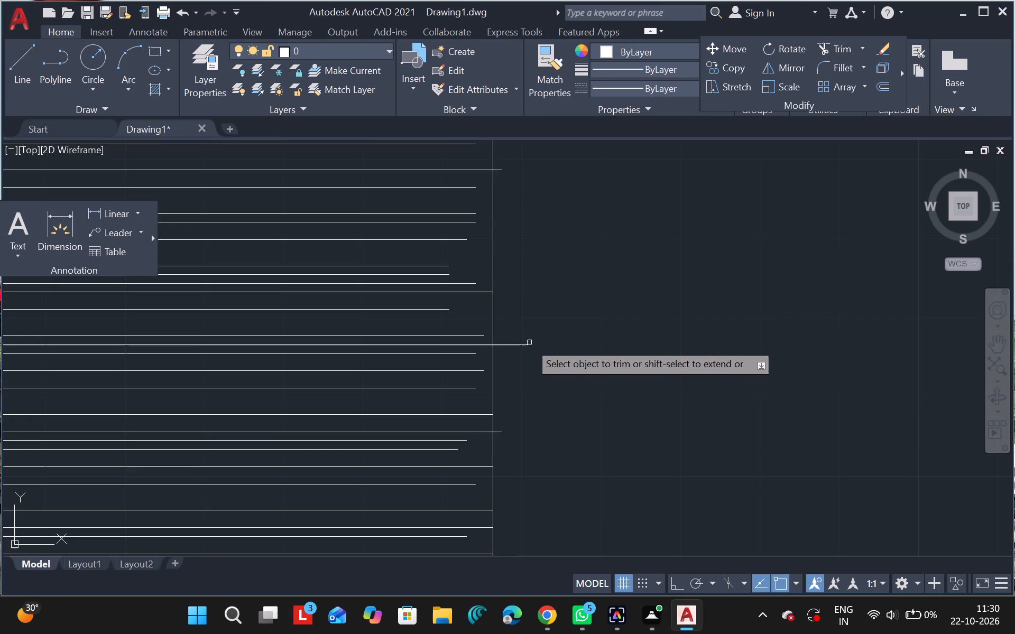
left_click(518, 343)
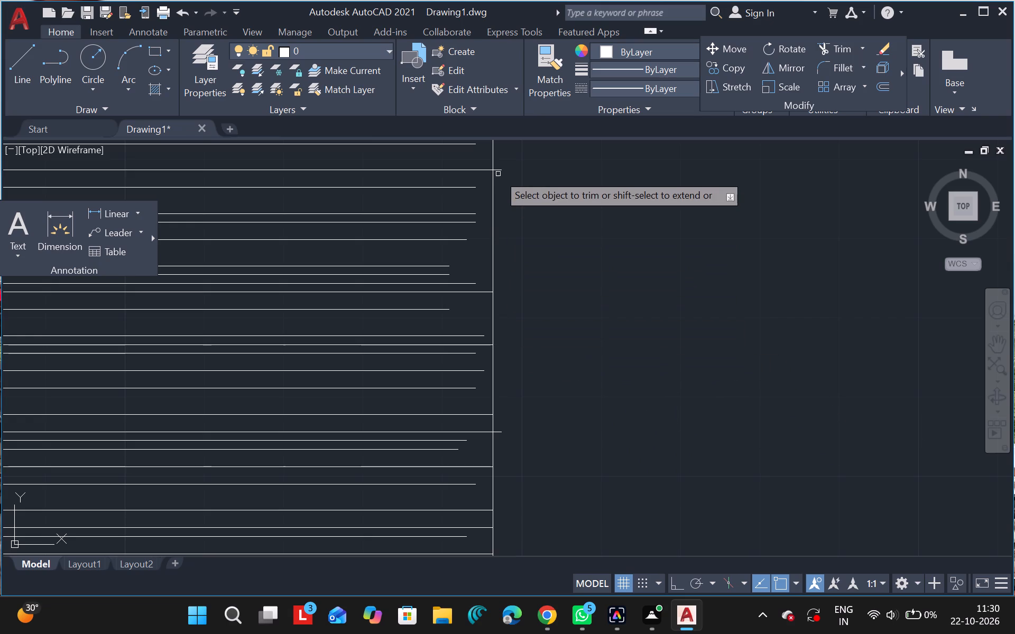
left_click(499, 169)
scroll(499, 169, "down", 3, "ctrl")
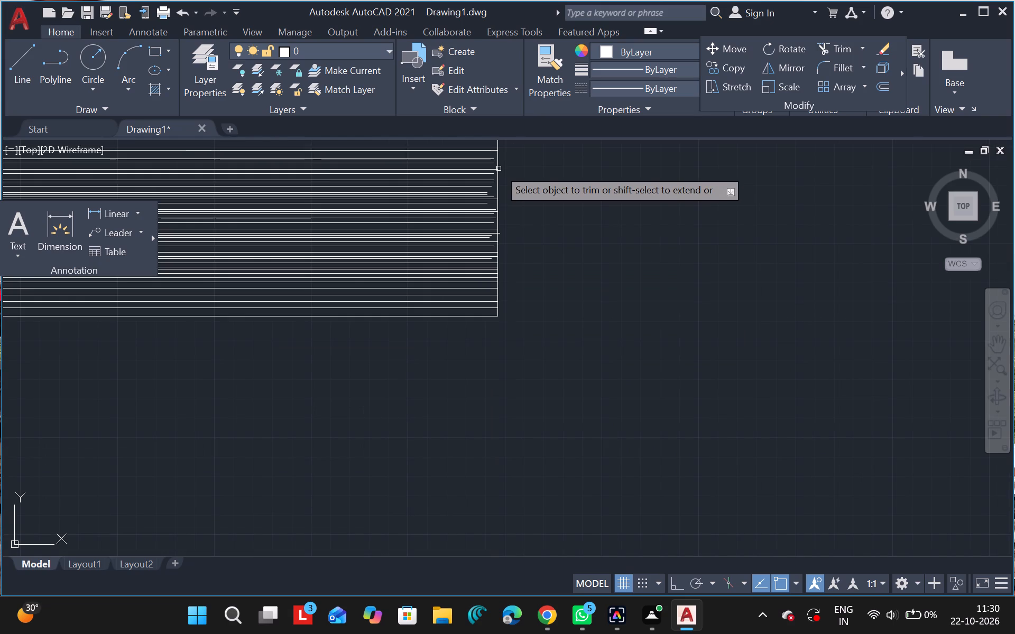
scroll(499, 169, "down", 2, "ctrl")
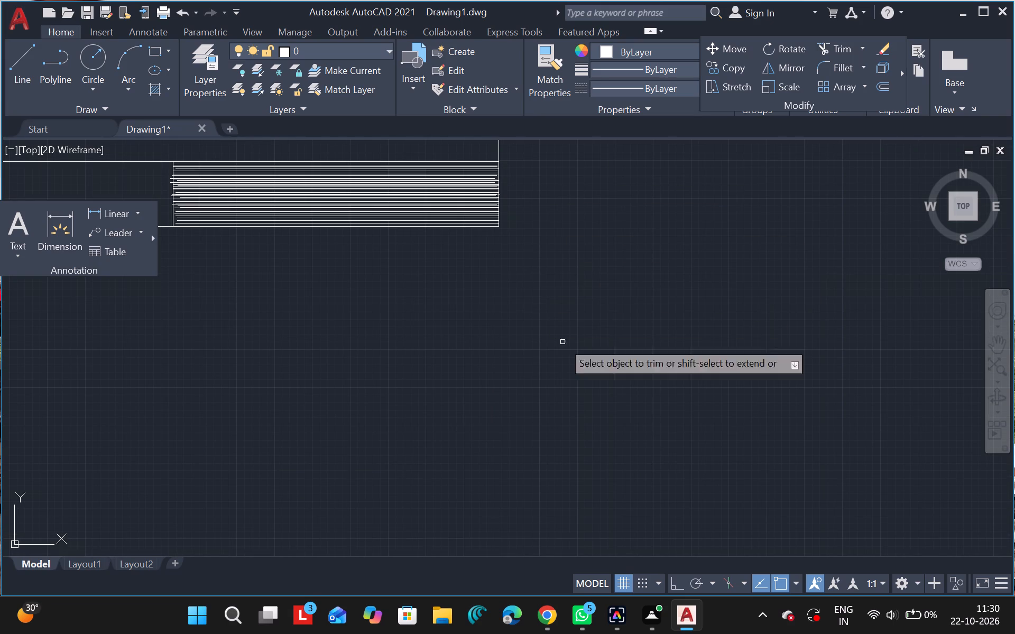
key("Escape")
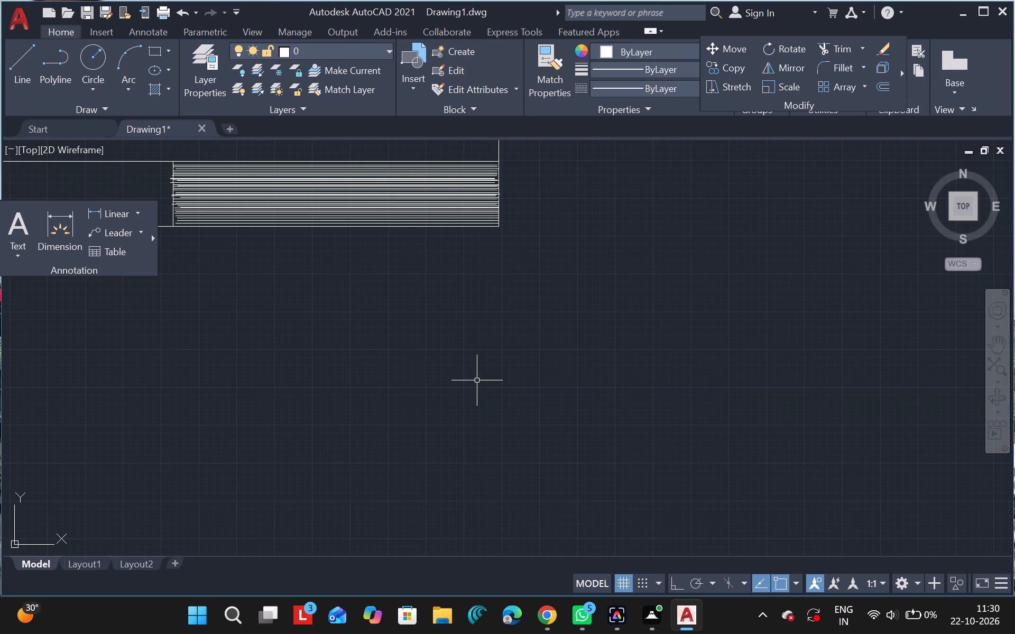
Trim the part of the window's east edge line that projects above the inner wall face.
scroll(568, 294, "down", 3, "ctrl")
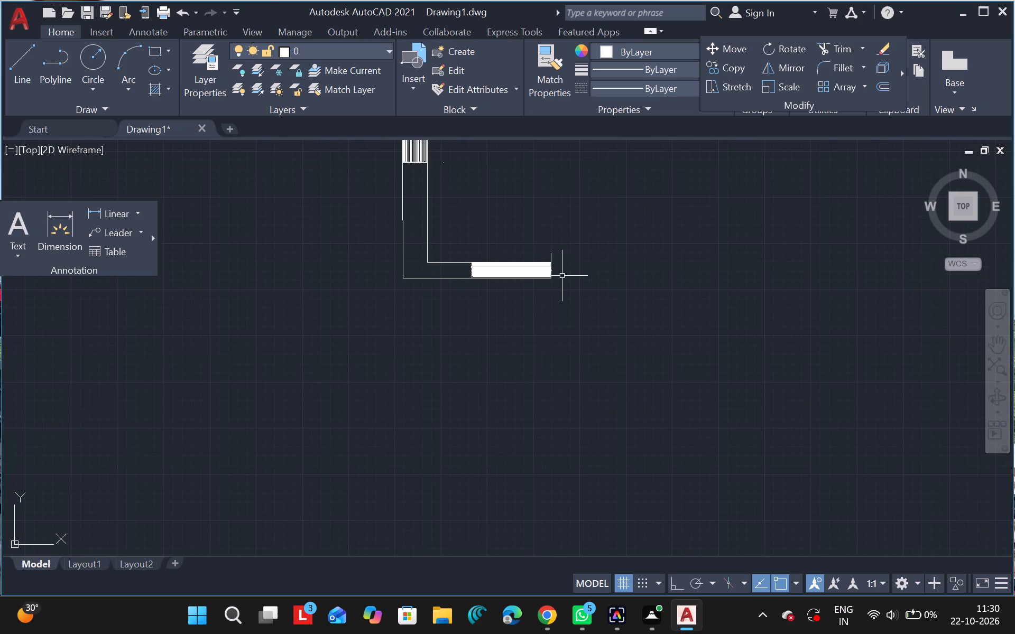
type("tr")
left_click(593, 295)
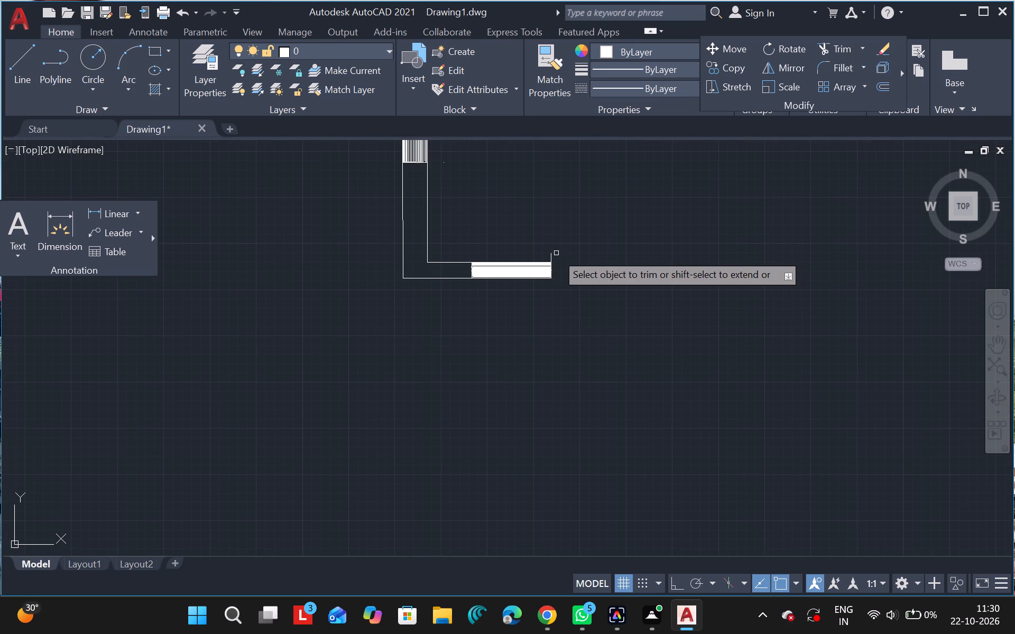
left_click(550, 254)
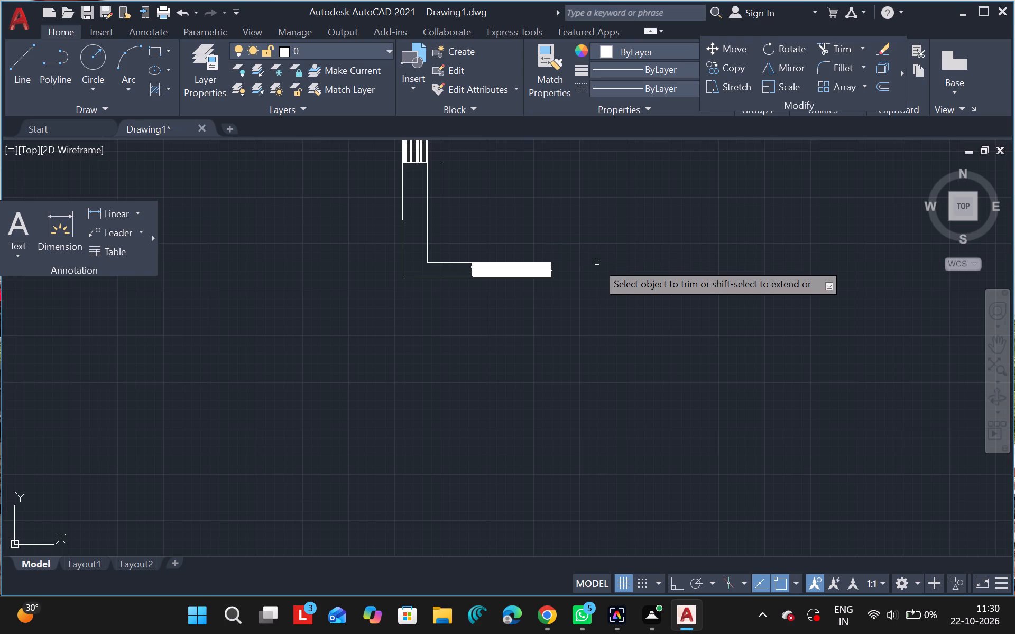
key("Escape")
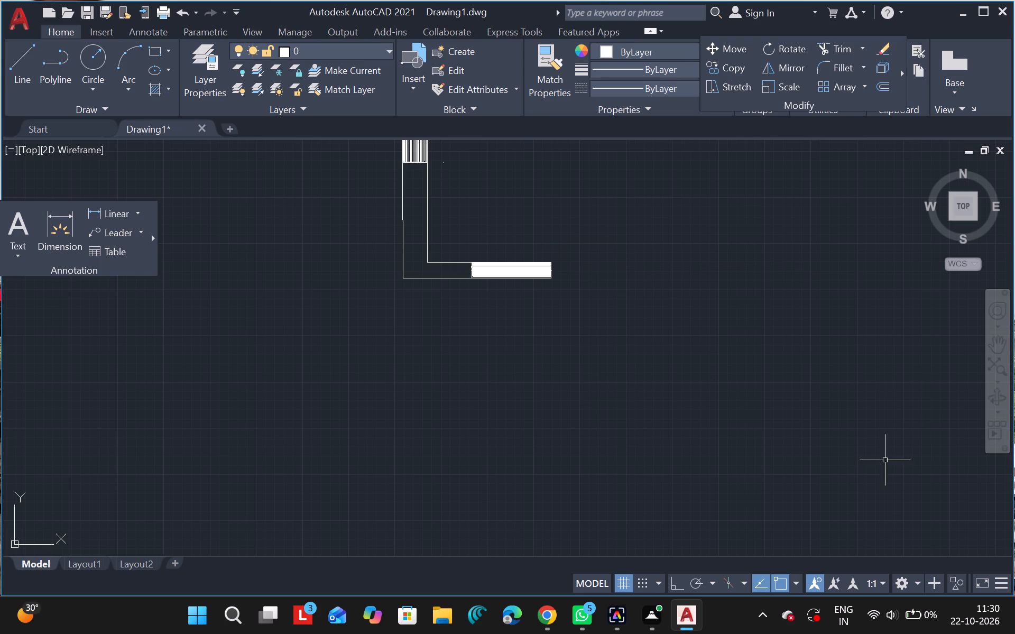
Draw a short horizontal line east from the top corner of the window's east edge, continuing the south wall's inner face.
left_click_drag(1002, 343, 907, 316)
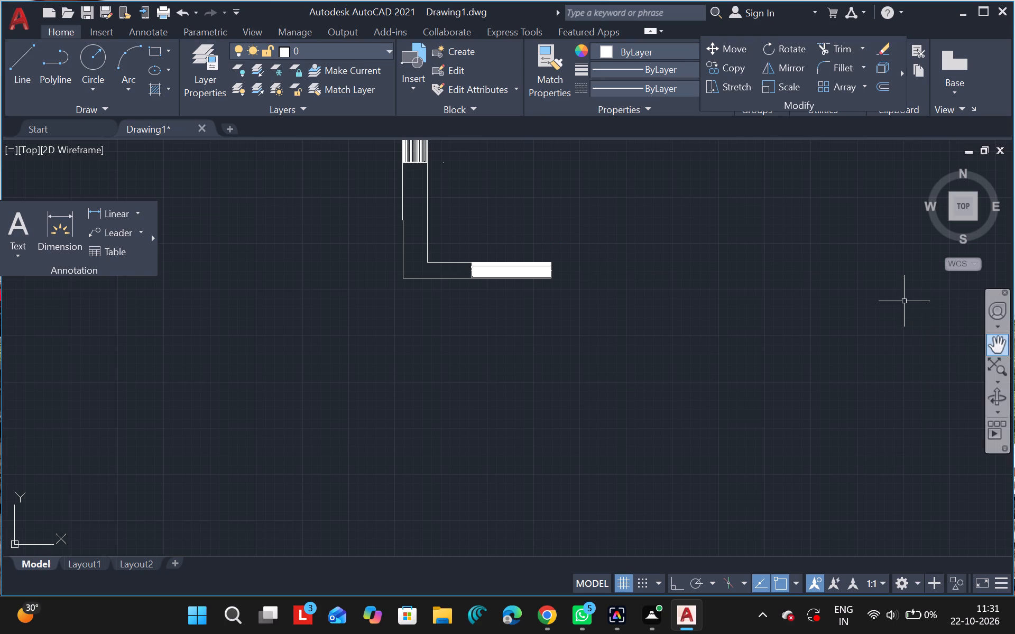
left_click(995, 346)
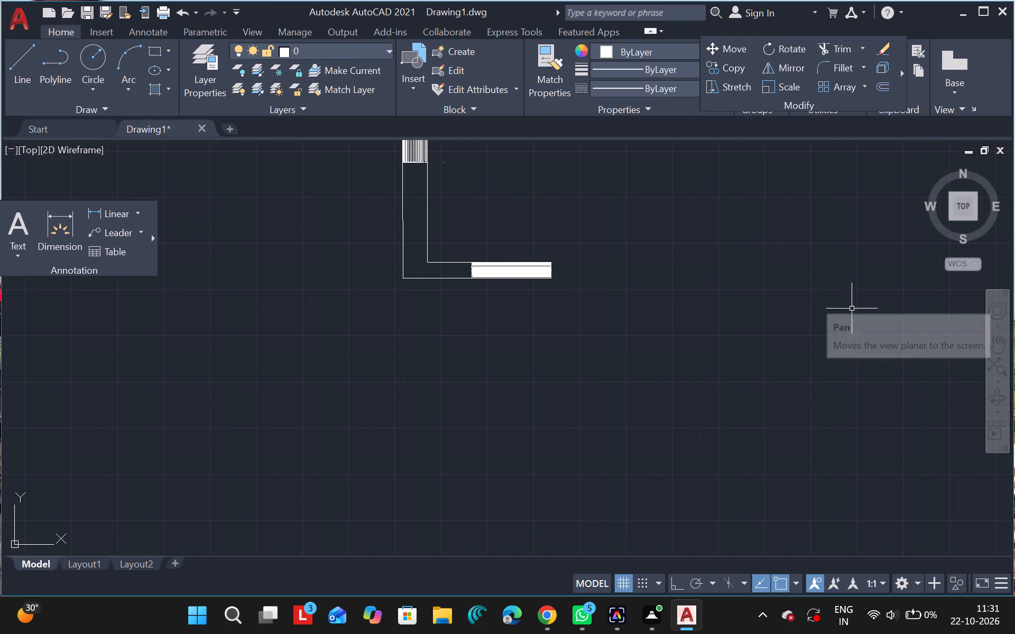
left_click(999, 341)
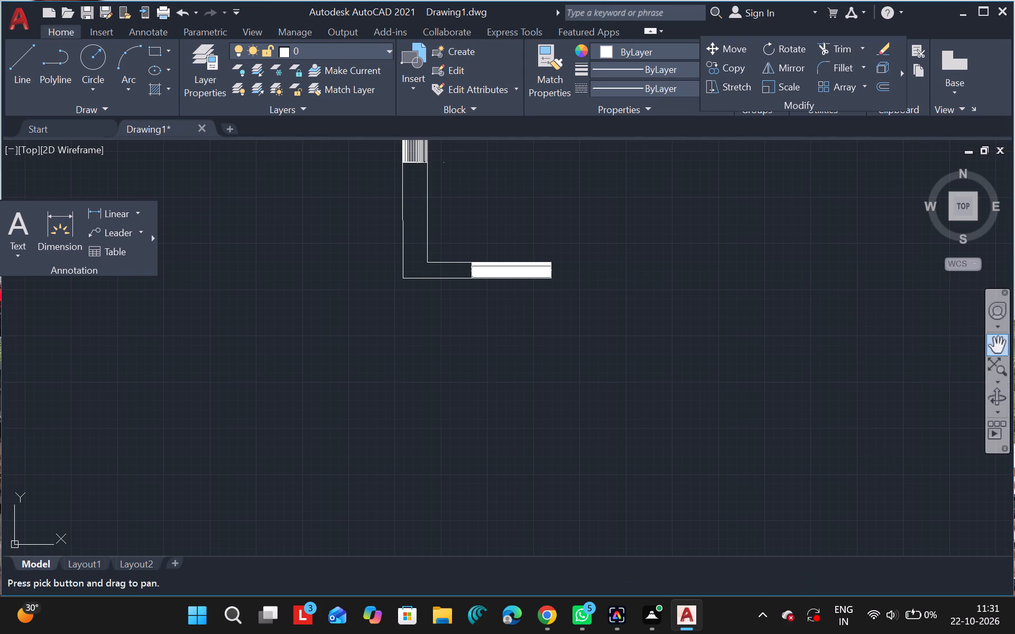
left_click_drag(767, 339, 678, 449)
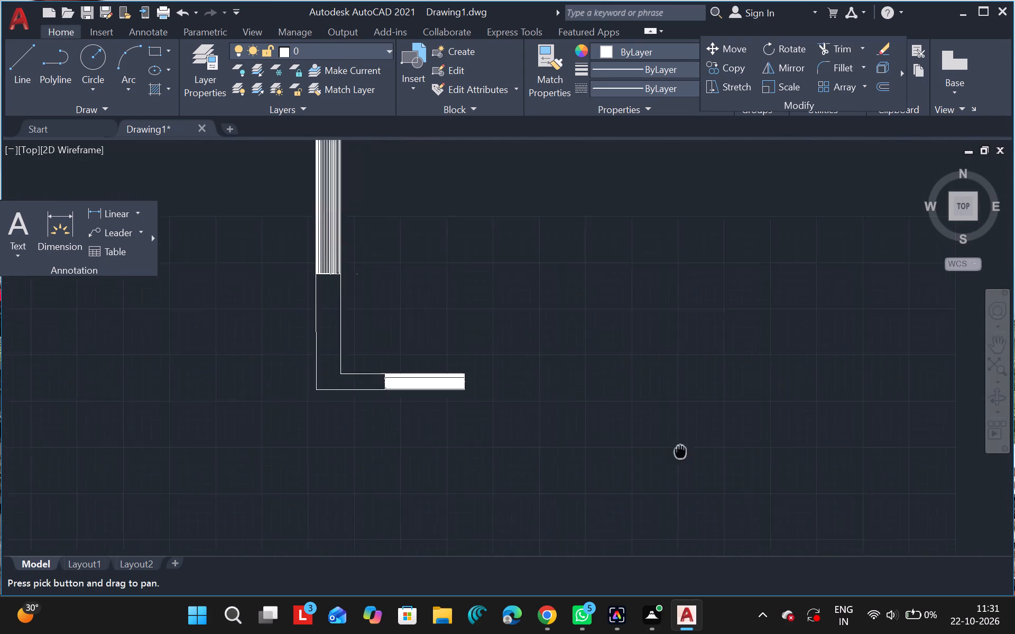
left_click_drag(678, 449, 628, 453)
key("Escape")
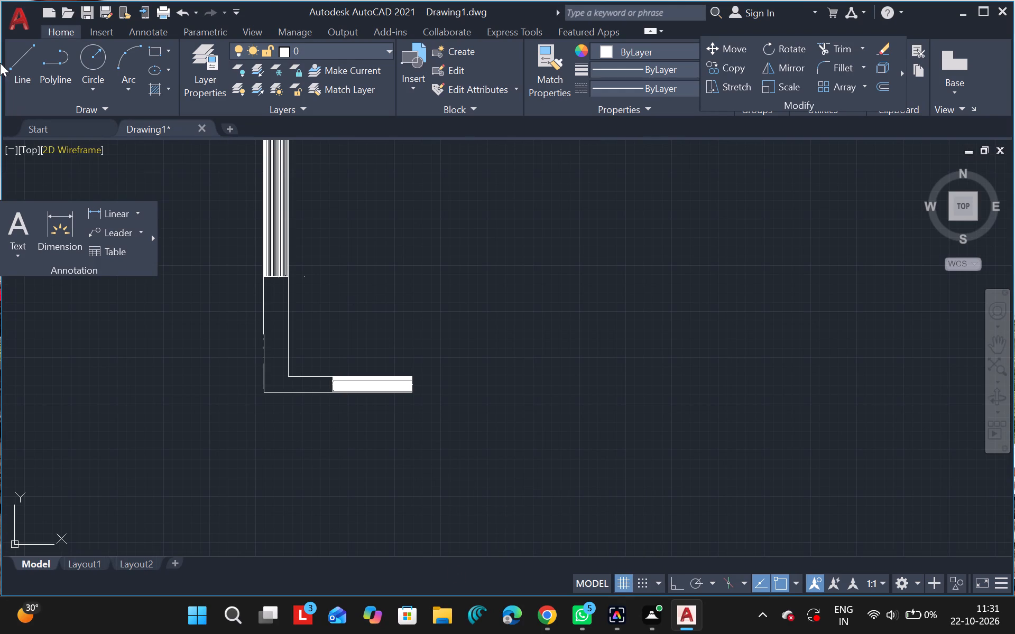
left_click(16, 59)
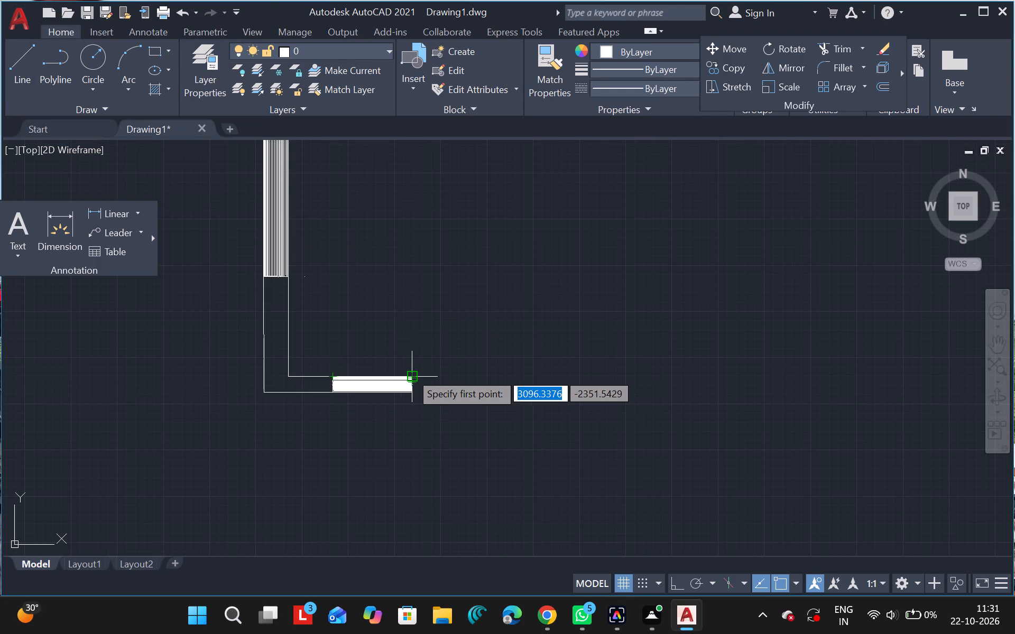
left_click_drag(408, 375, 480, 379)
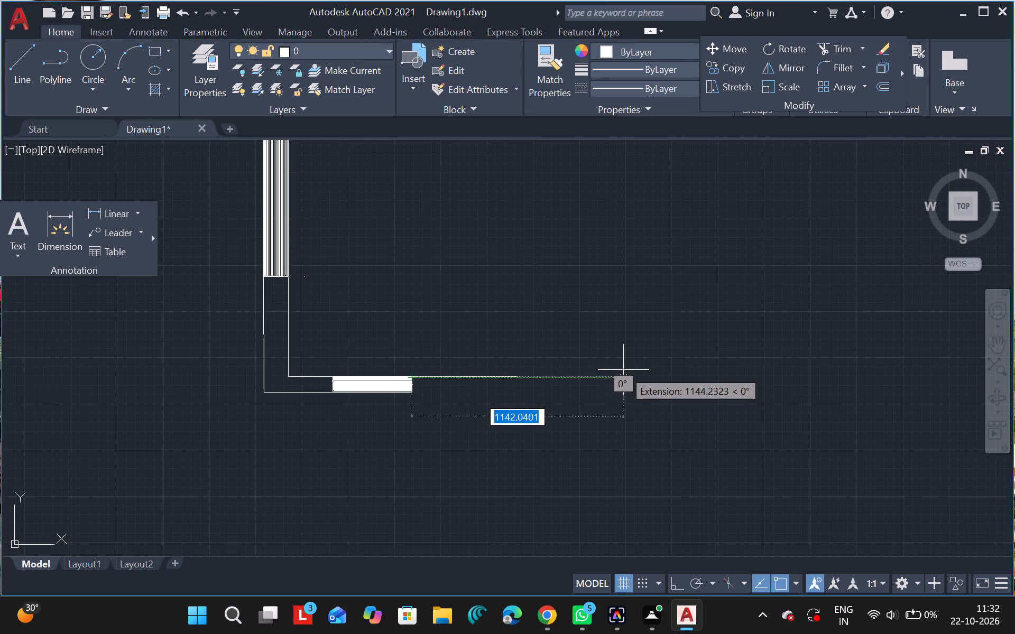
key("ctrl+z")
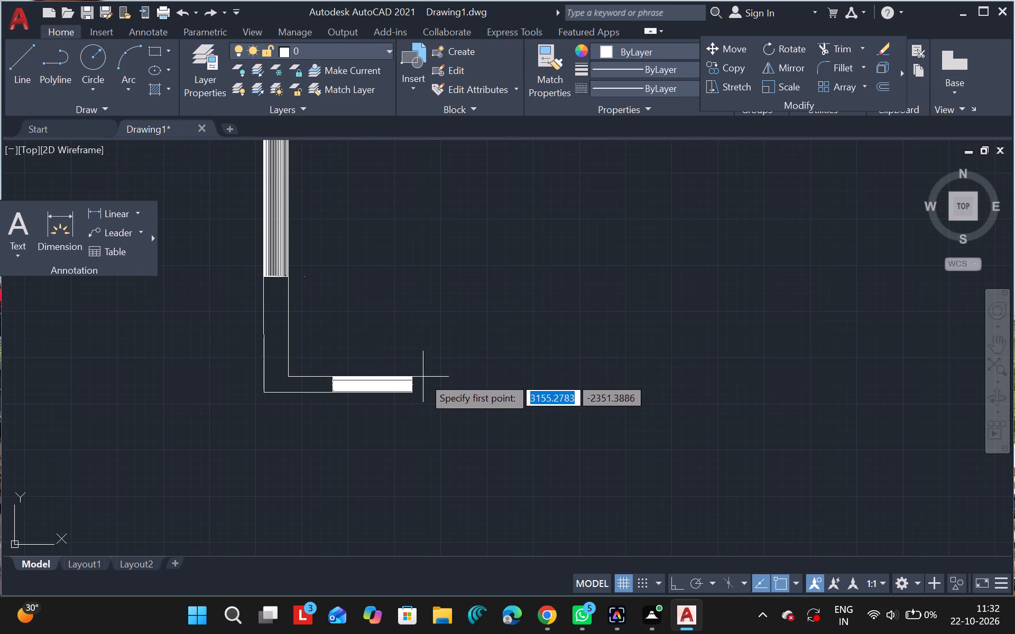
scroll(418, 378, "up", 4, "ctrl")
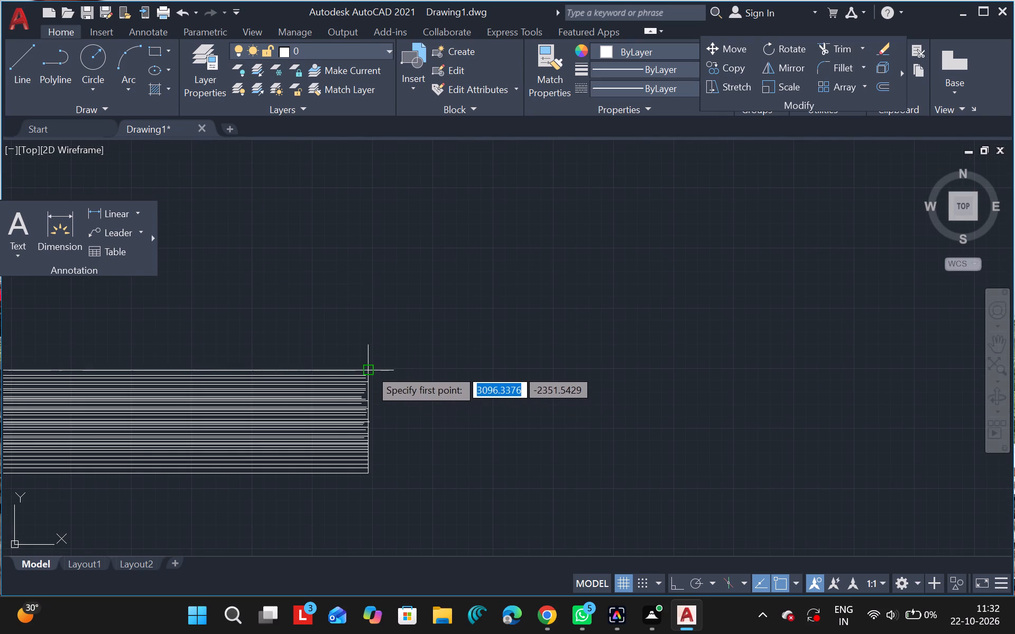
left_click_drag(369, 368, 451, 375)
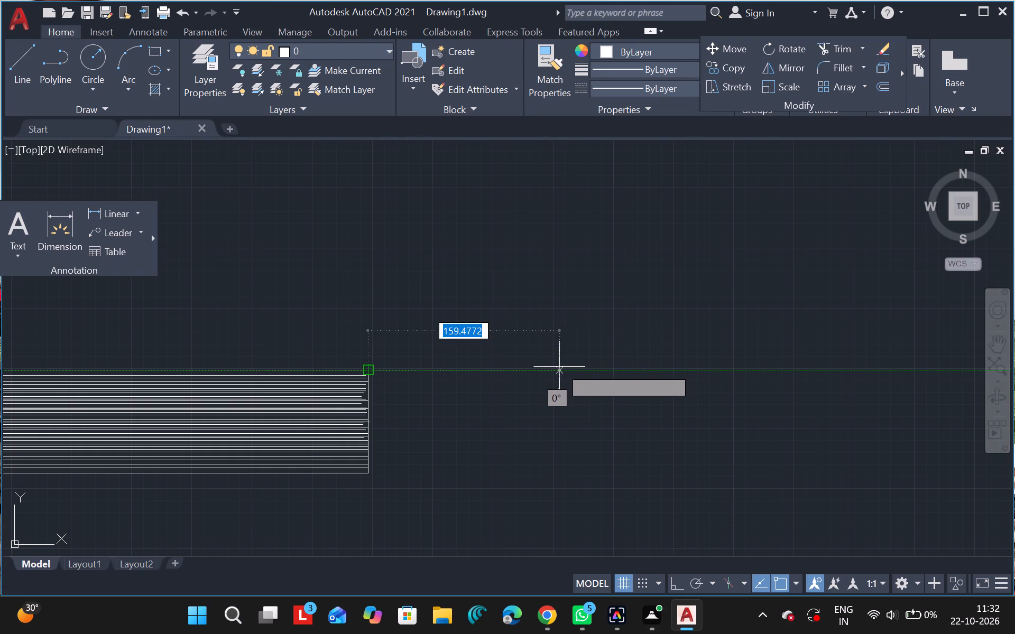
left_click(542, 367)
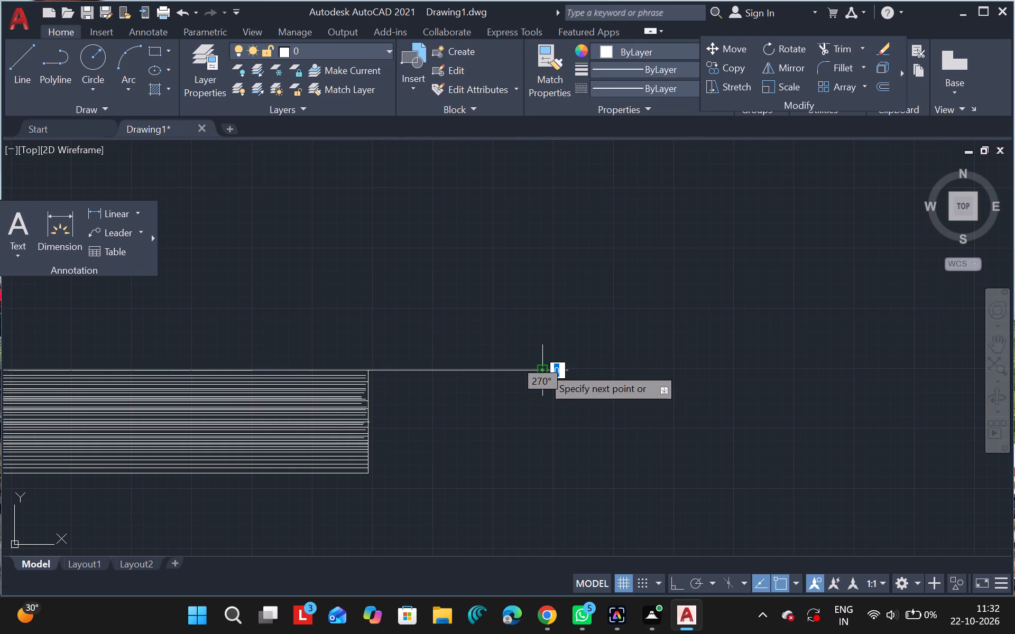
key("Escape")
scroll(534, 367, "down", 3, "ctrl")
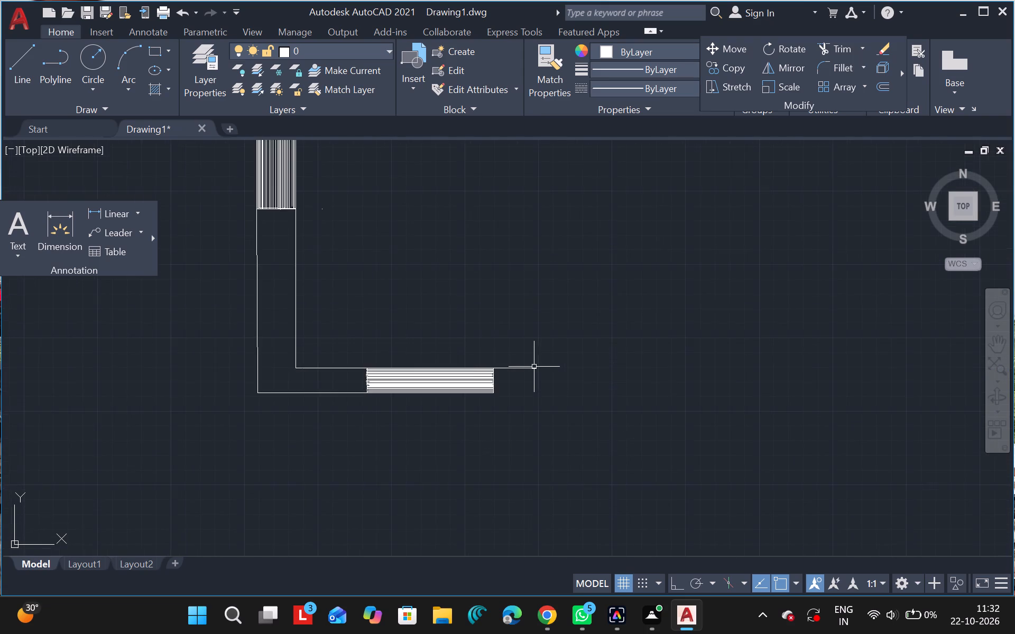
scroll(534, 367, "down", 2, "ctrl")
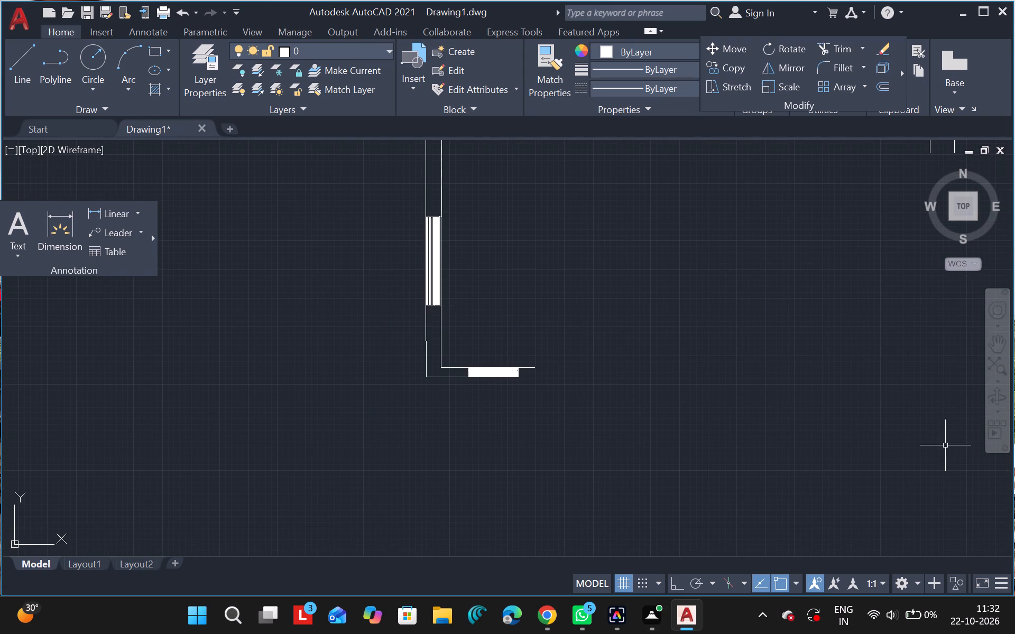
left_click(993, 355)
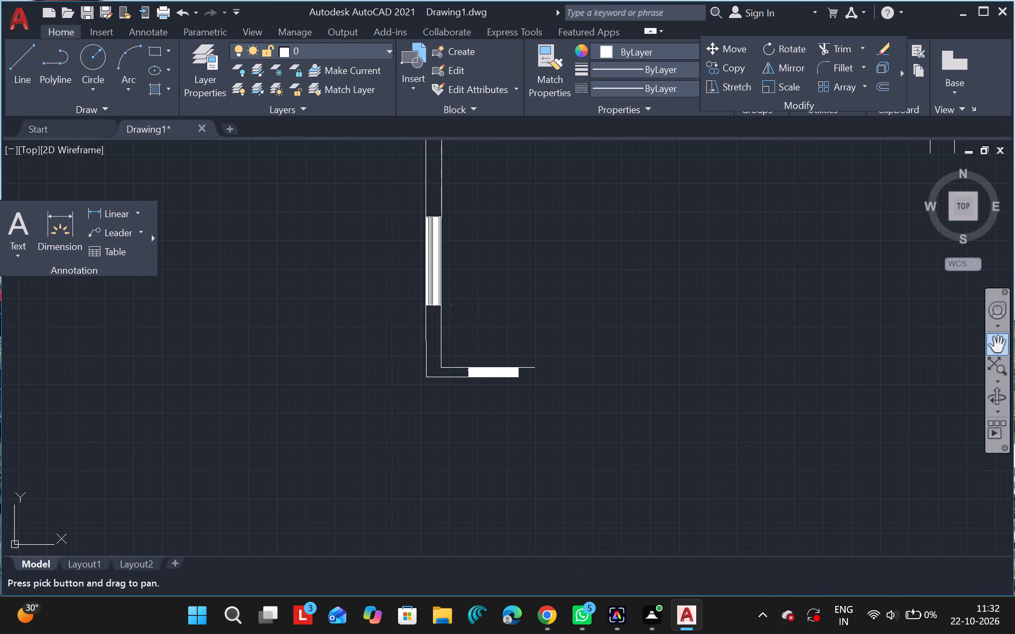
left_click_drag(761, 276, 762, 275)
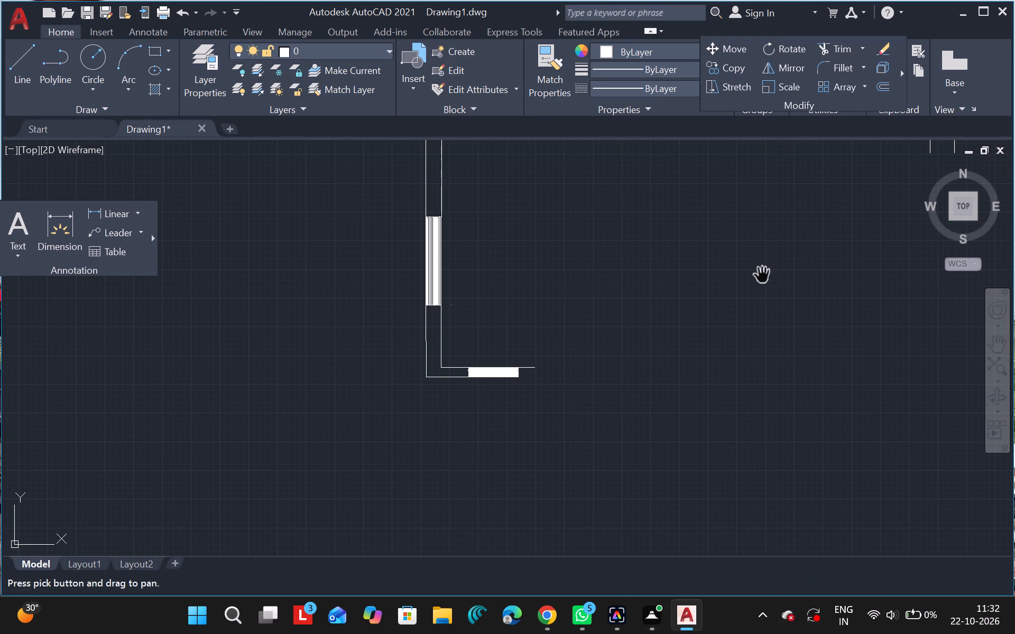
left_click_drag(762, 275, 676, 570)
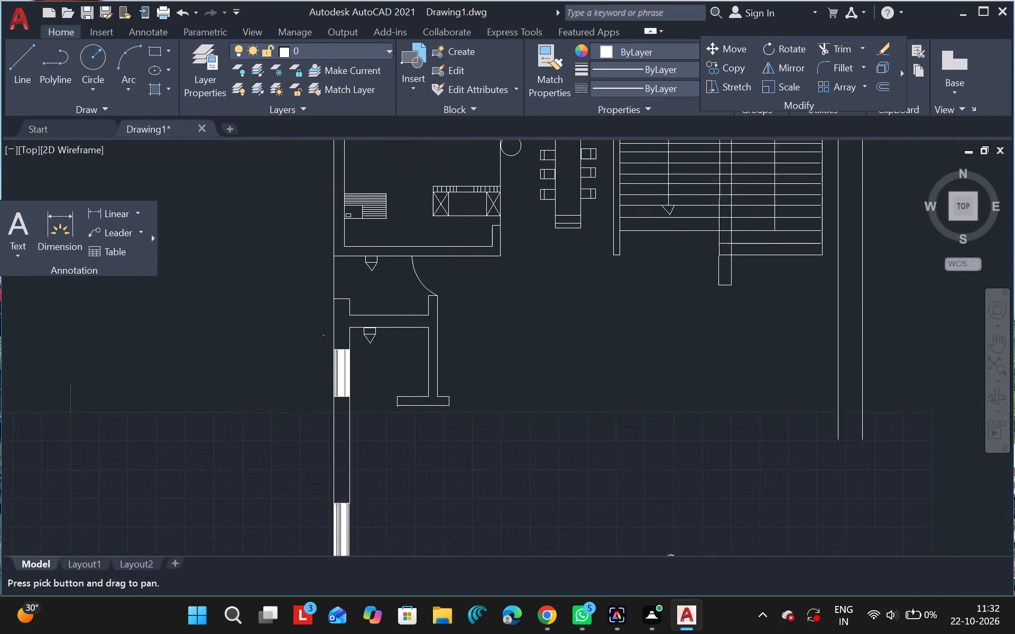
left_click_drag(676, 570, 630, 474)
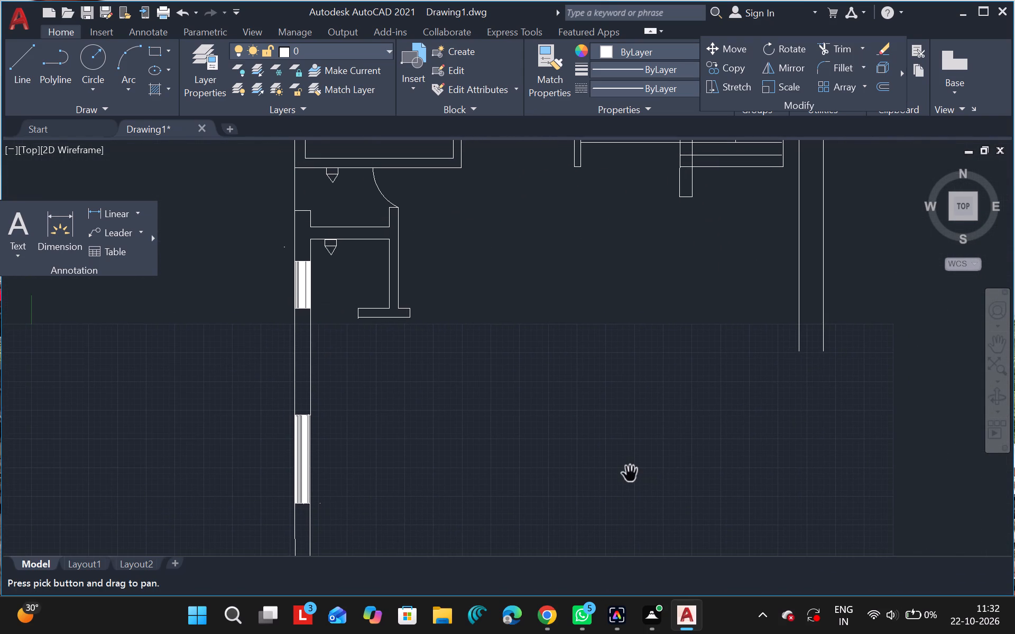
Extend the south wall's inner face about 704 units east with a line and turn it north as the east wall's inner face.
scroll(630, 474, "down", 3, "ctrl")
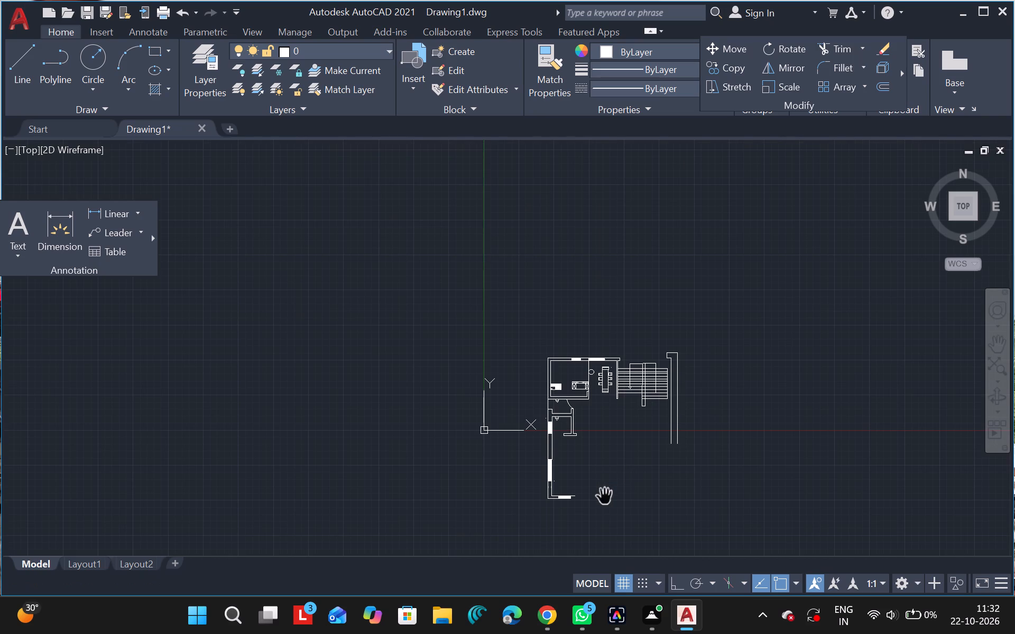
left_click_drag(634, 425, 438, 301)
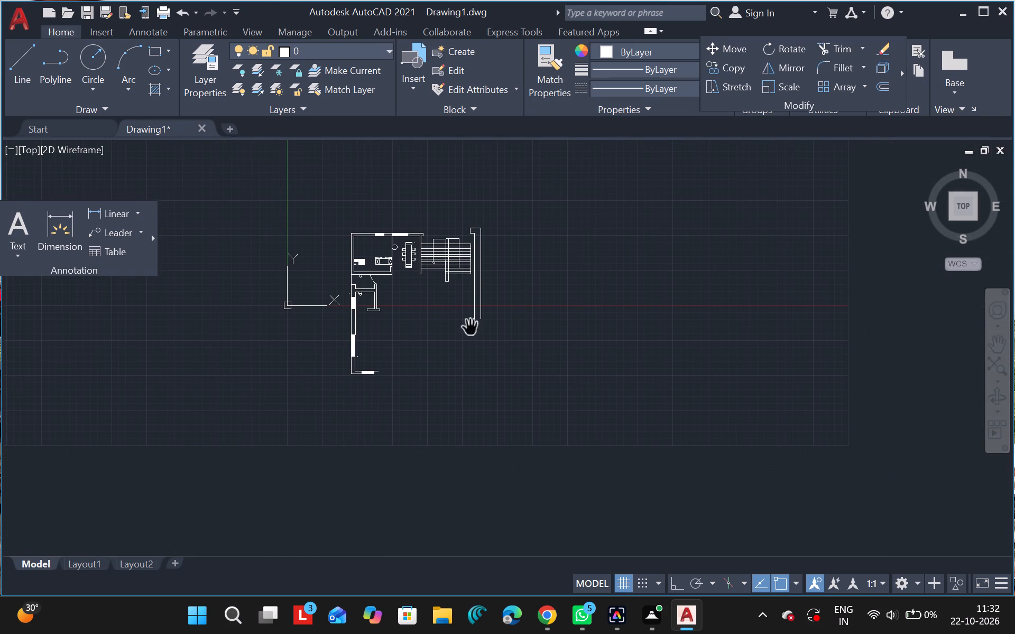
key("Escape")
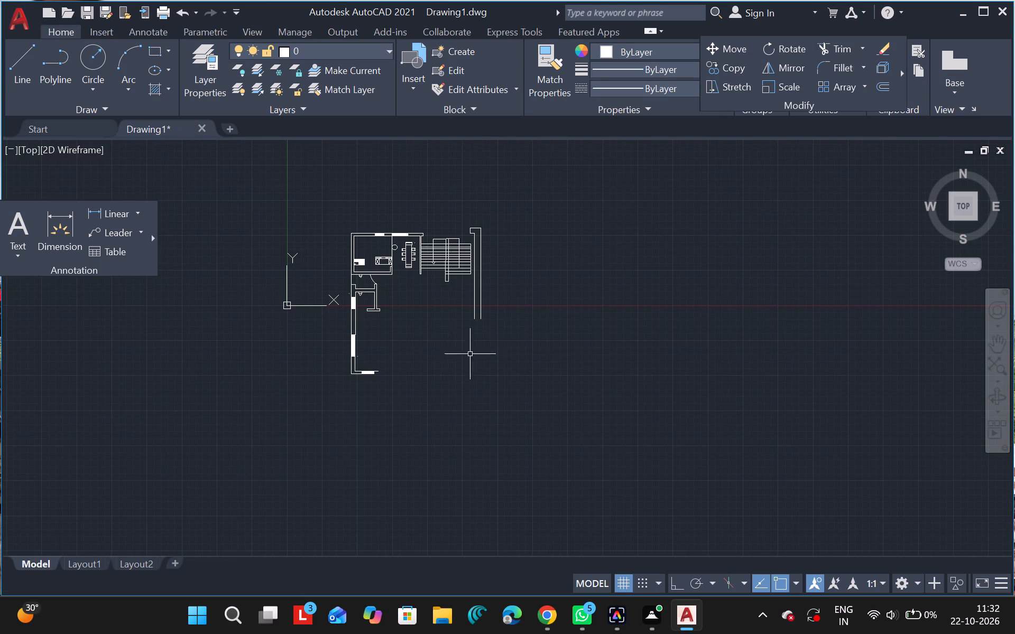
scroll(432, 336, "up", 3, "ctrl")
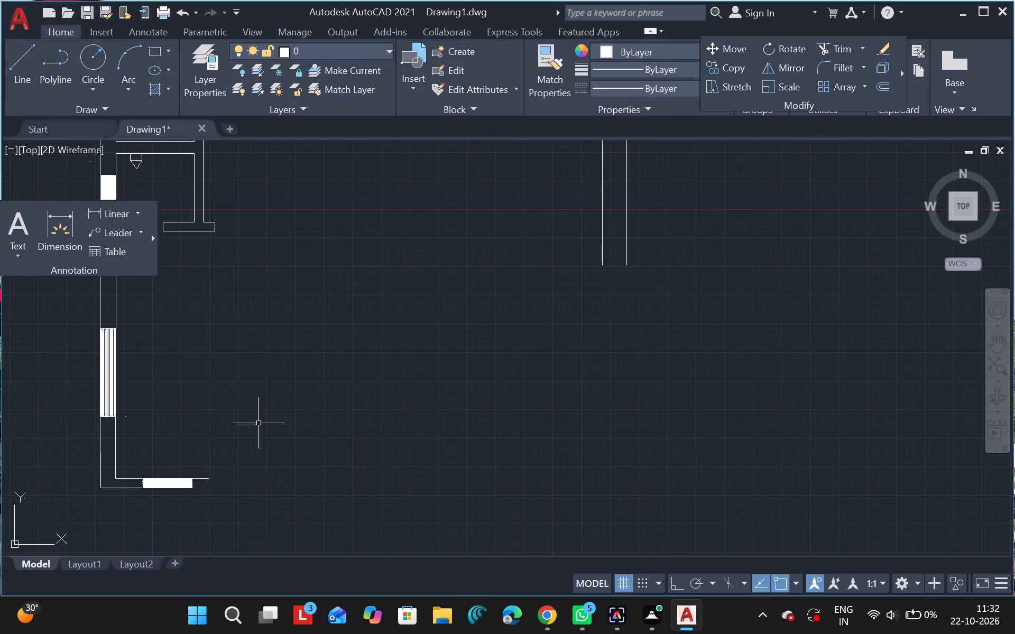
scroll(346, 421, "down", 2, "ctrl")
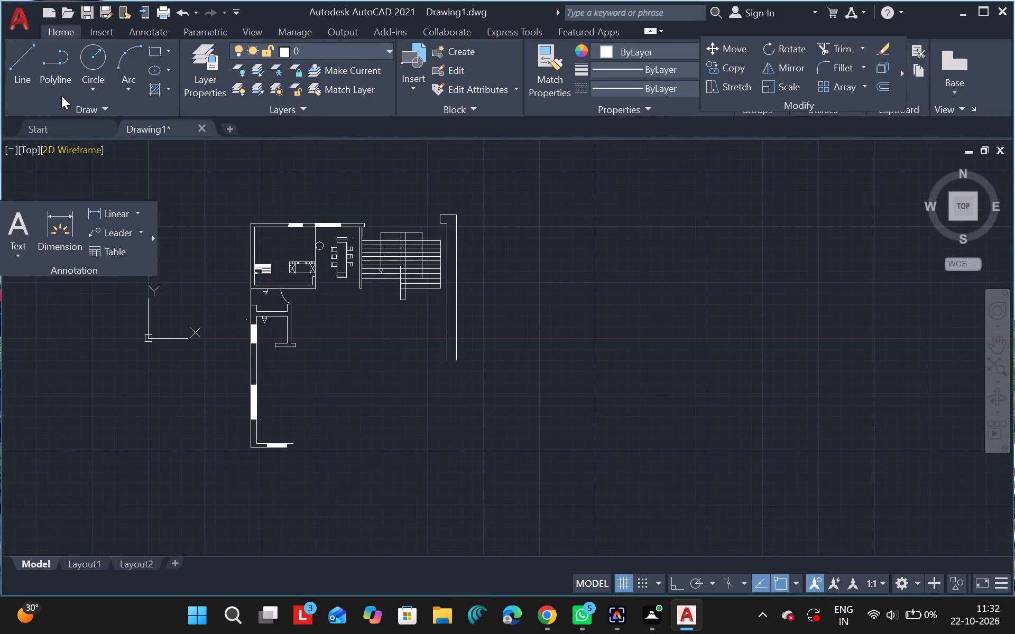
left_click(22, 80)
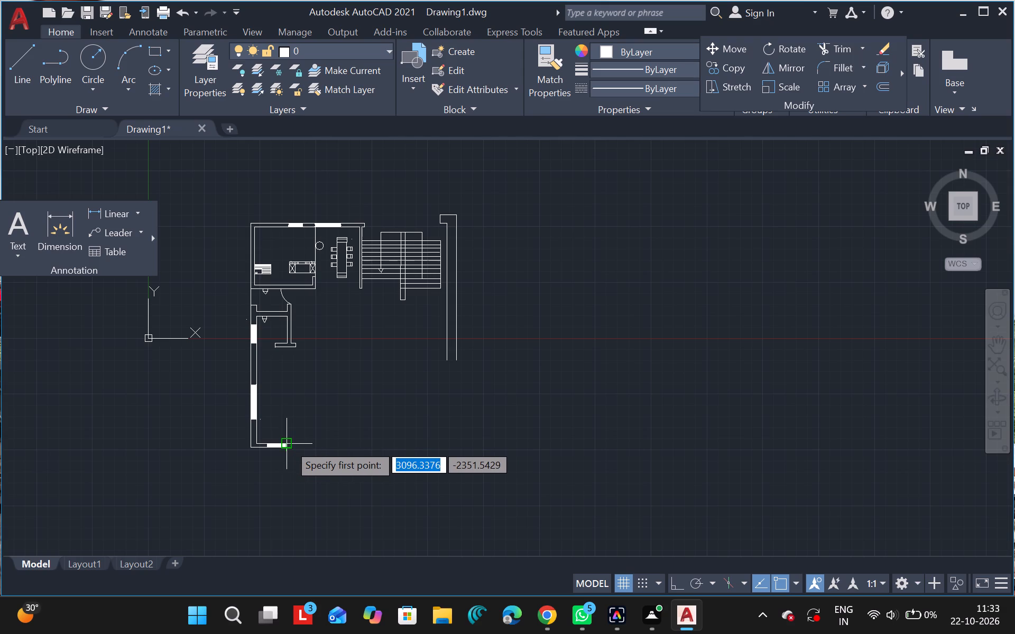
scroll(289, 444, "up", 4, "ctrl")
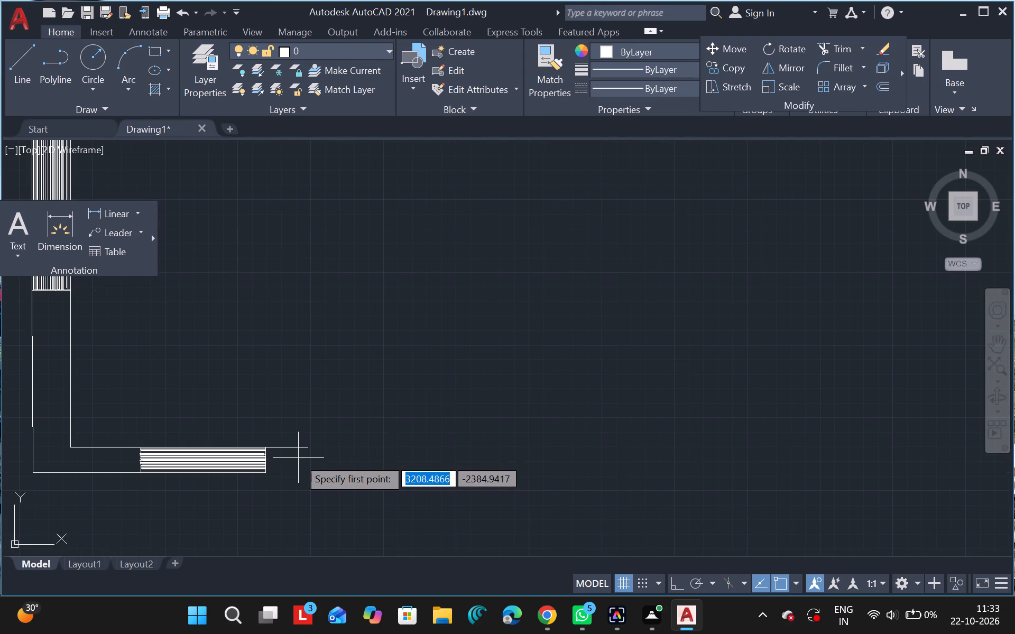
left_click_drag(307, 444, 338, 445)
scroll(338, 445, "down", 2, "ctrl")
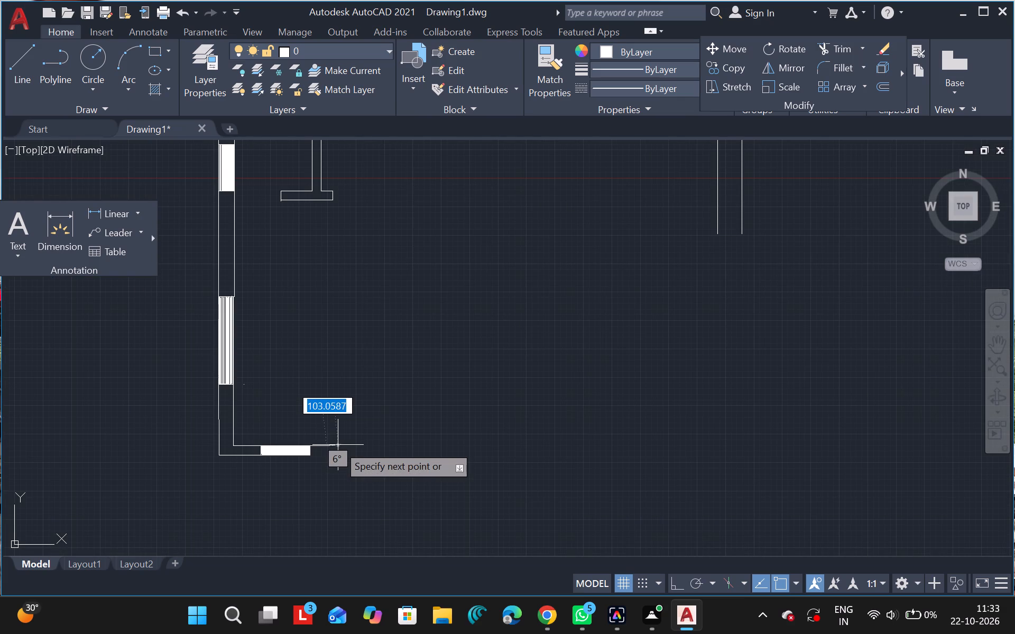
scroll(362, 443, "down", 1, "ctrl")
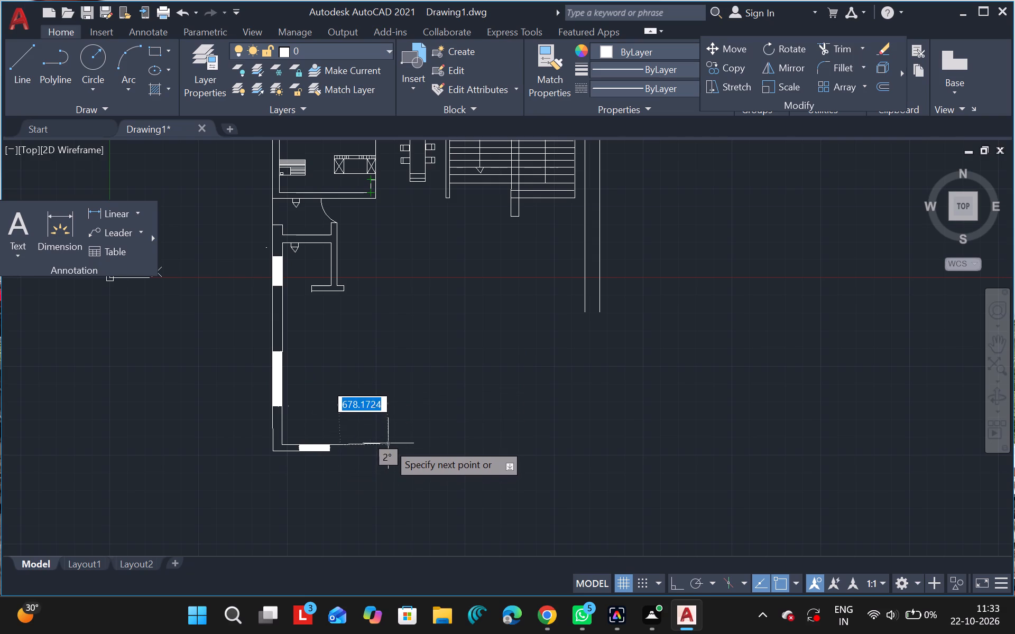
scroll(390, 445, "up", 1, "ctrl")
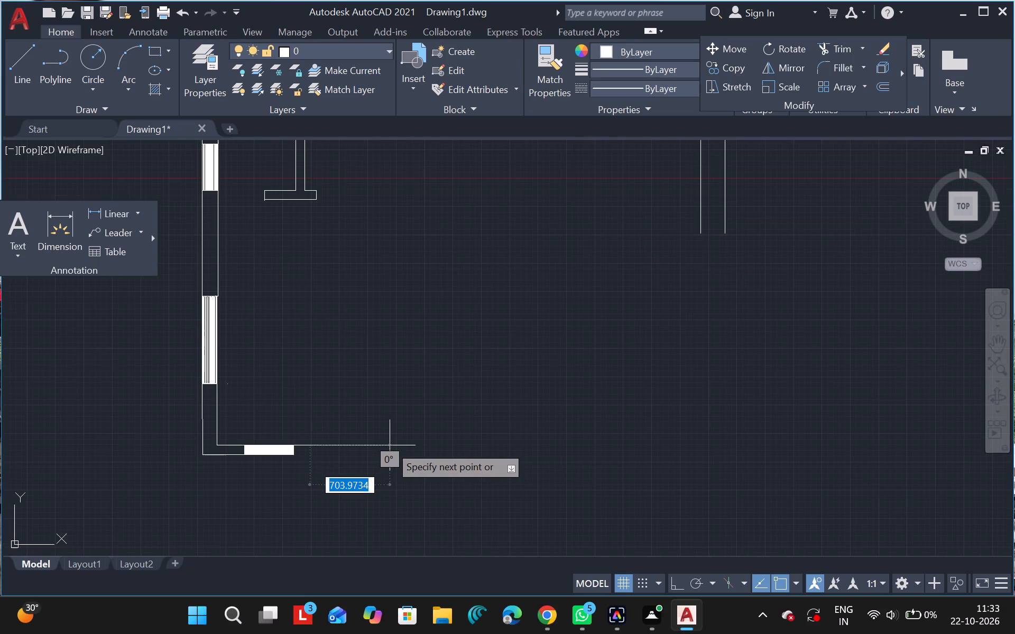
scroll(390, 445, "right", 1)
left_click(390, 445)
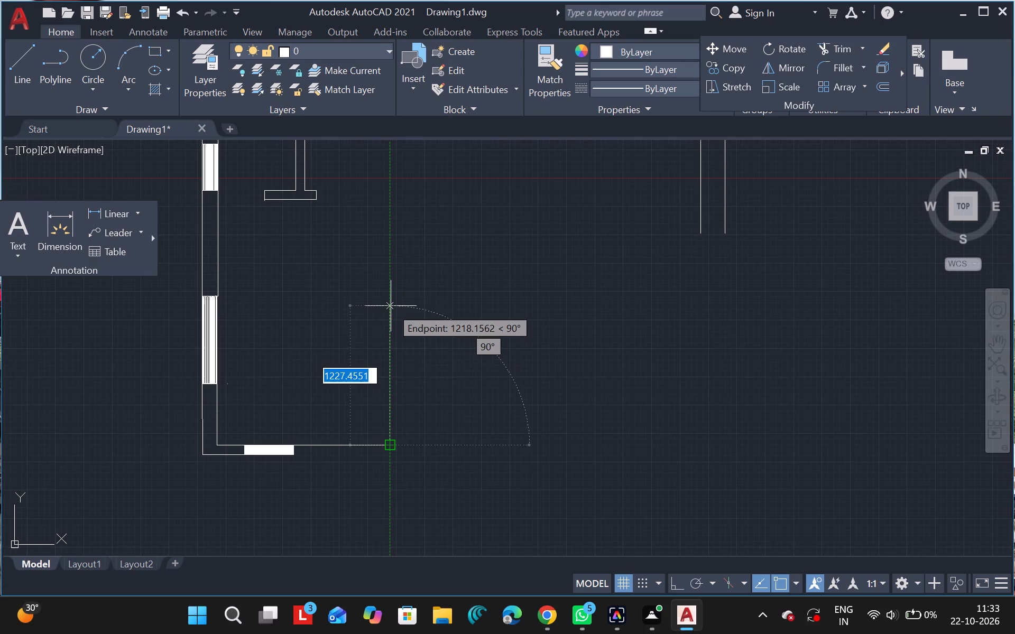
left_click(392, 294)
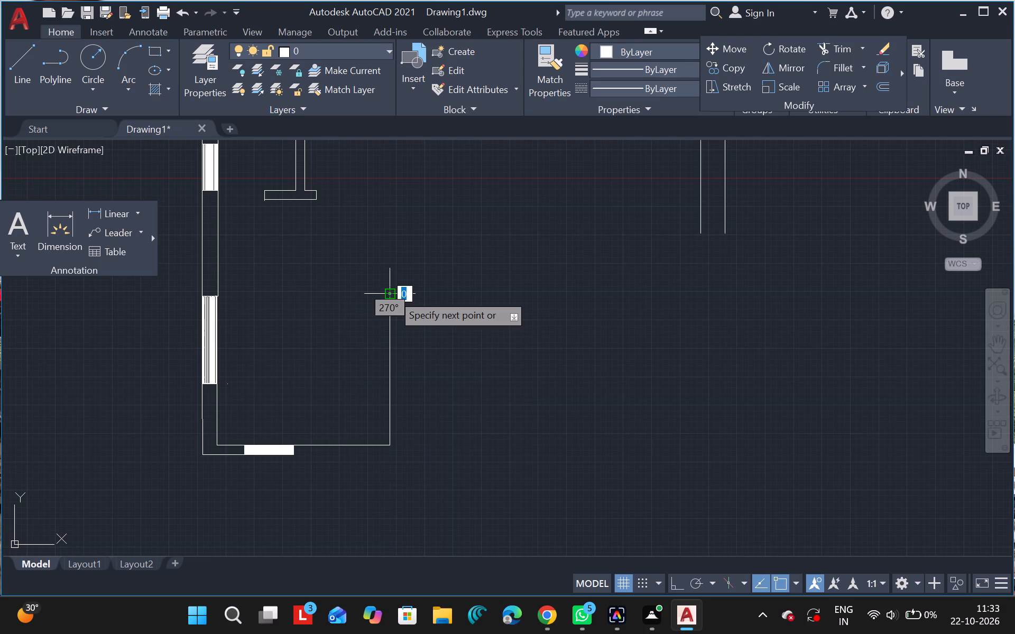
key("Escape")
Extend the east wall's inner face line about 907 units north, level with the top edge of the partition's T-shaped foot.
scroll(460, 403, "down", 1, "ctrl")
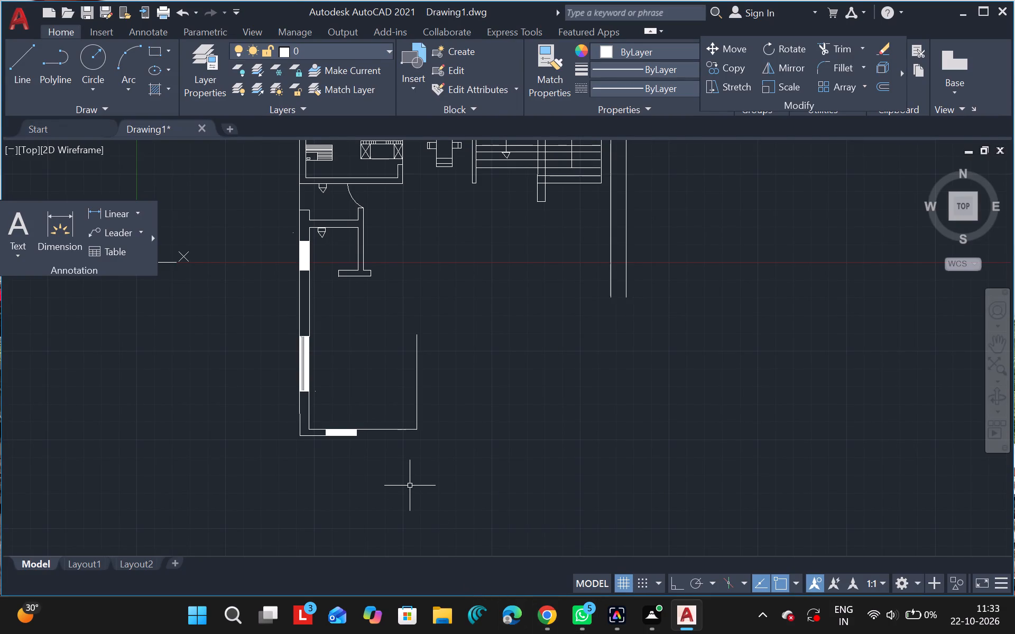
left_click(26, 74)
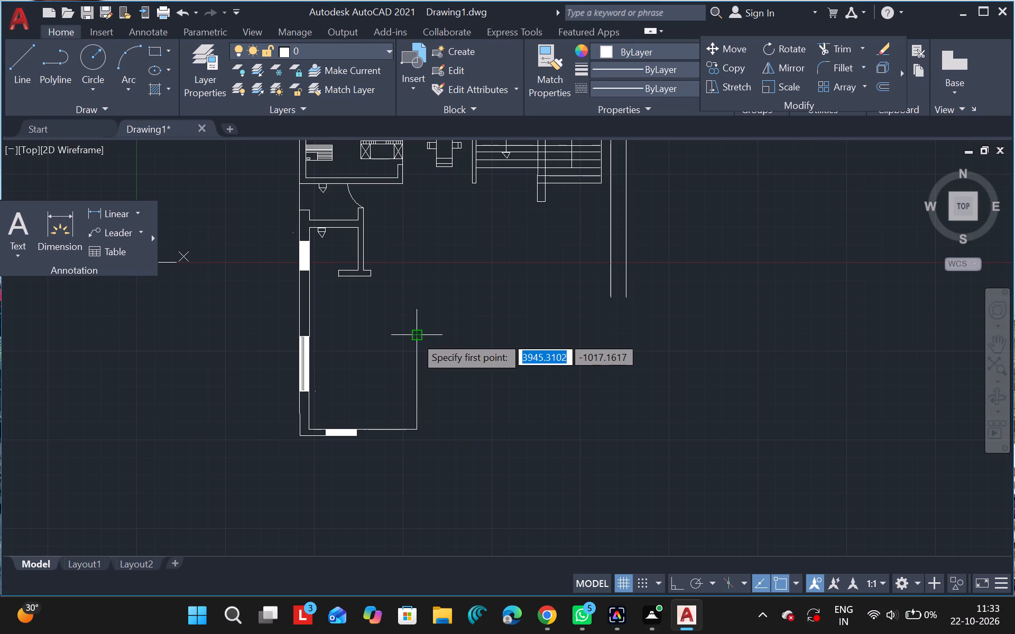
left_click_drag(415, 336, 371, 262)
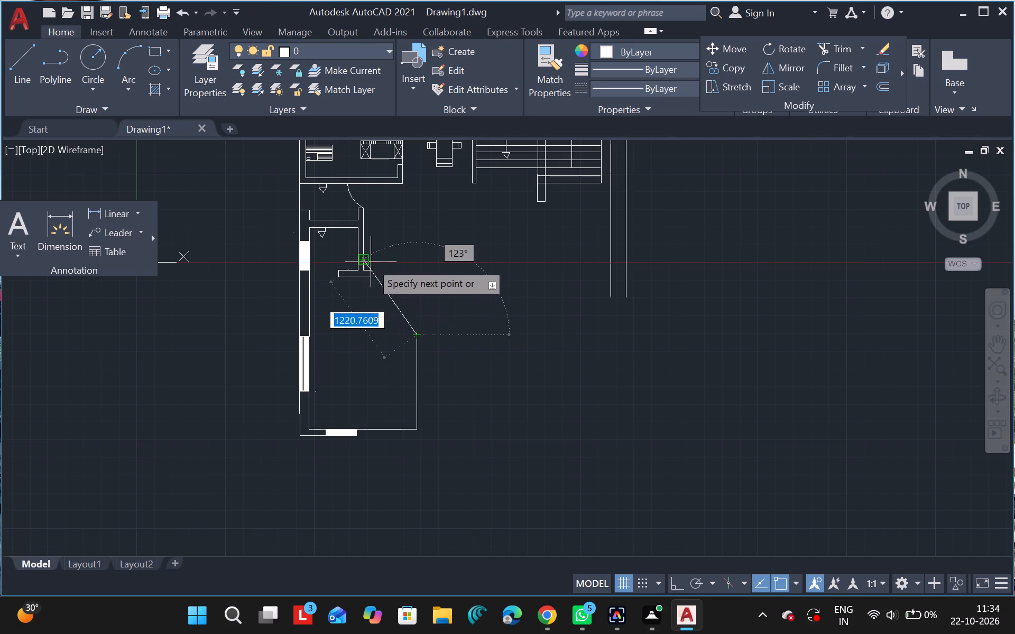
left_click_drag(371, 262, 419, 270)
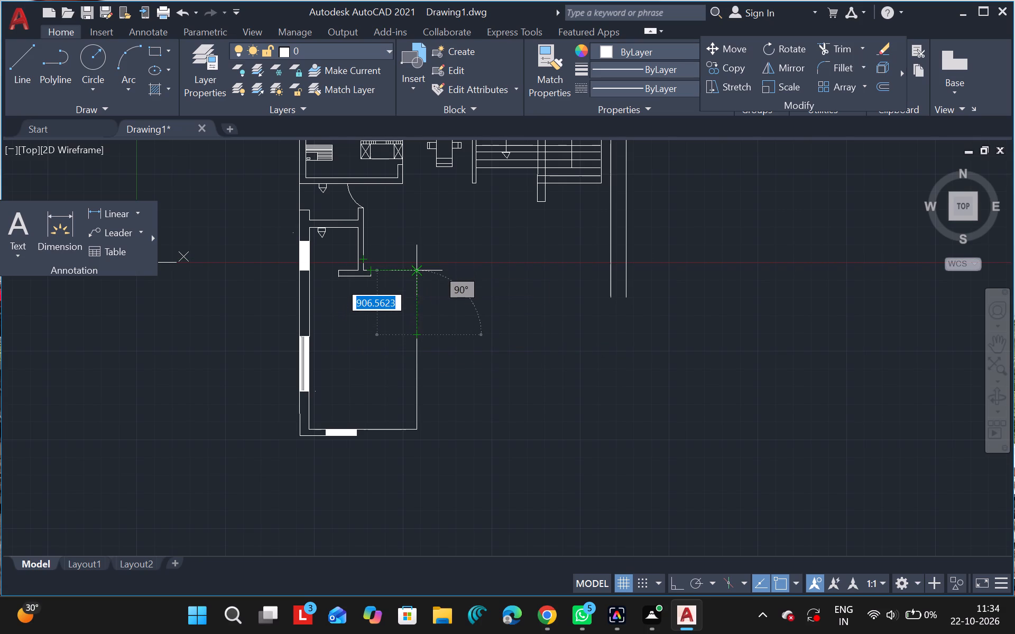
left_click_drag(419, 270, 420, 270)
left_click(420, 270)
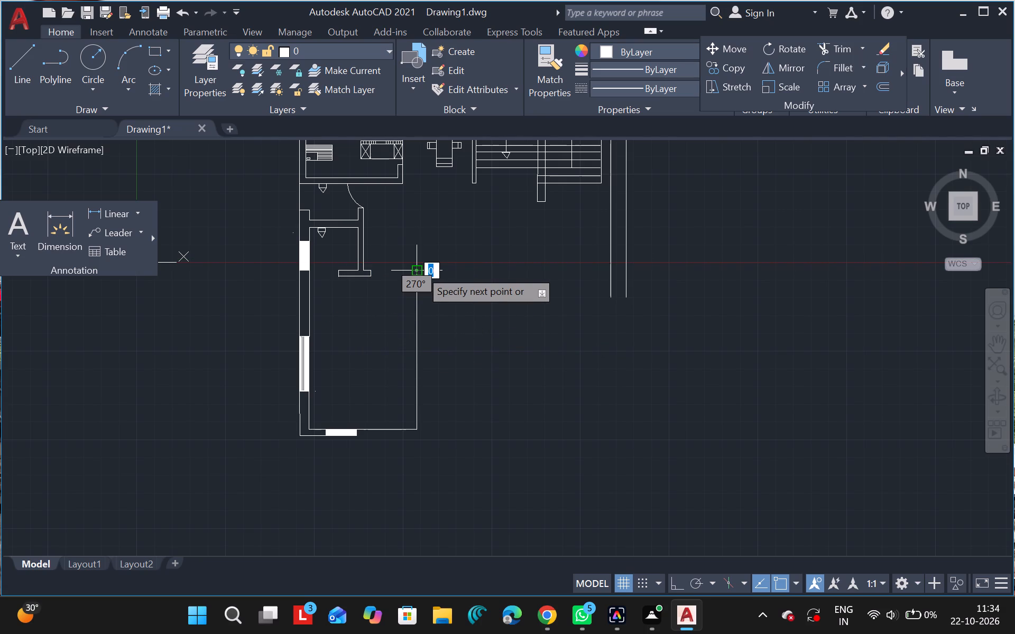
key("Escape")
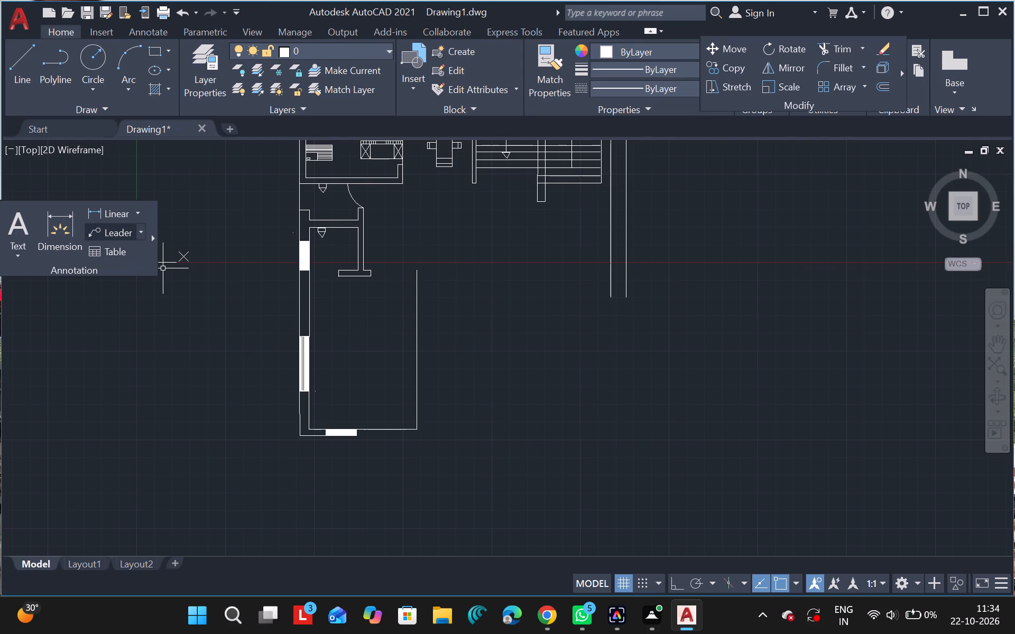
Draw the outer wall face from the window's lower east corner, about 910 units east and about 616 units north.
left_click(28, 69)
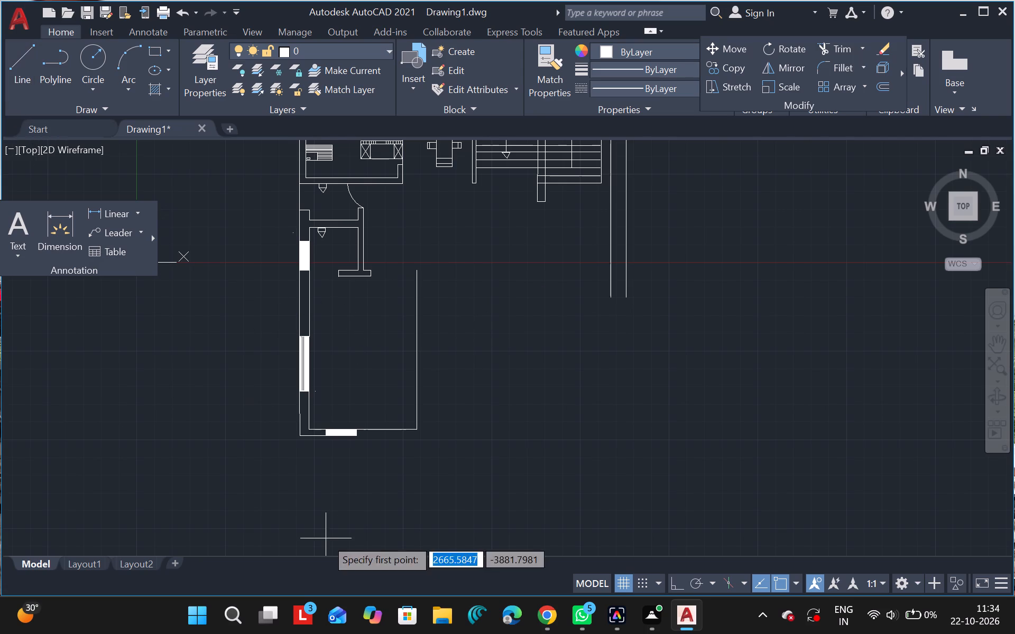
scroll(356, 436, "up", 2, "ctrl")
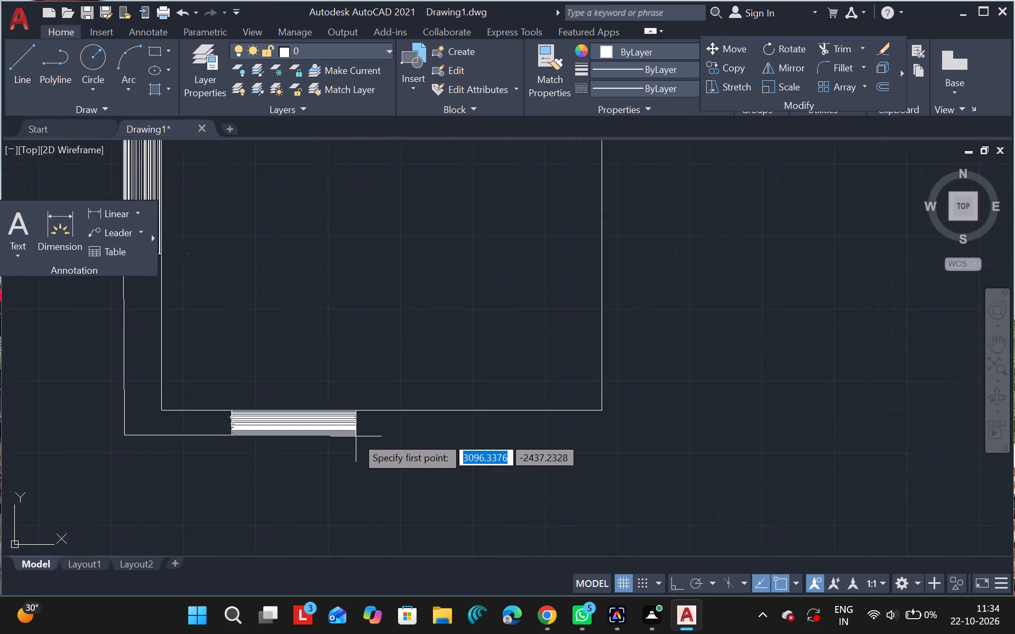
scroll(356, 436, "up", 2, "ctrl")
left_click_drag(356, 436, 509, 455)
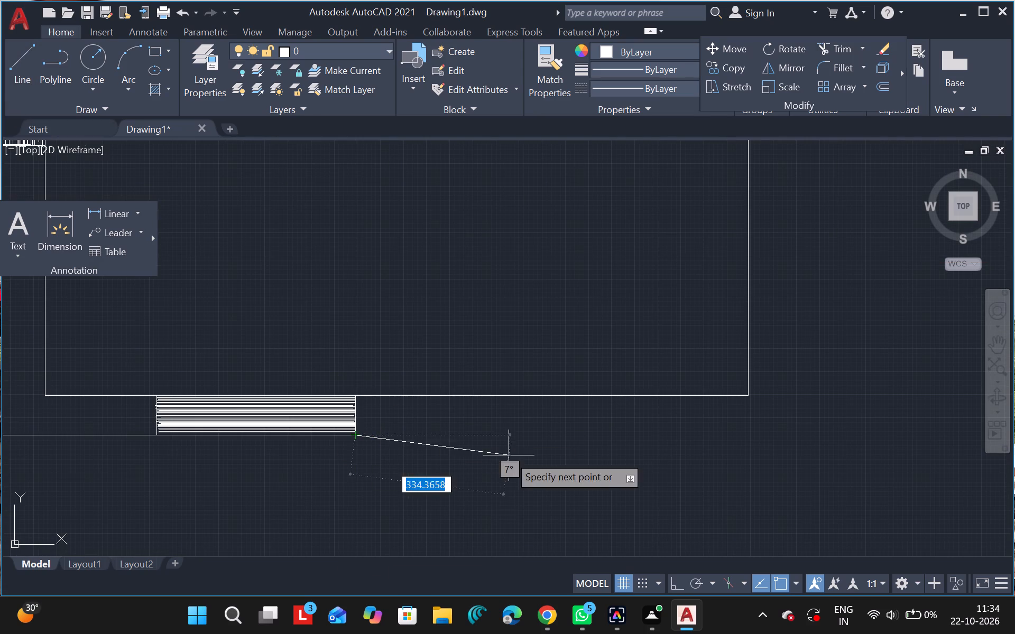
left_click(778, 428)
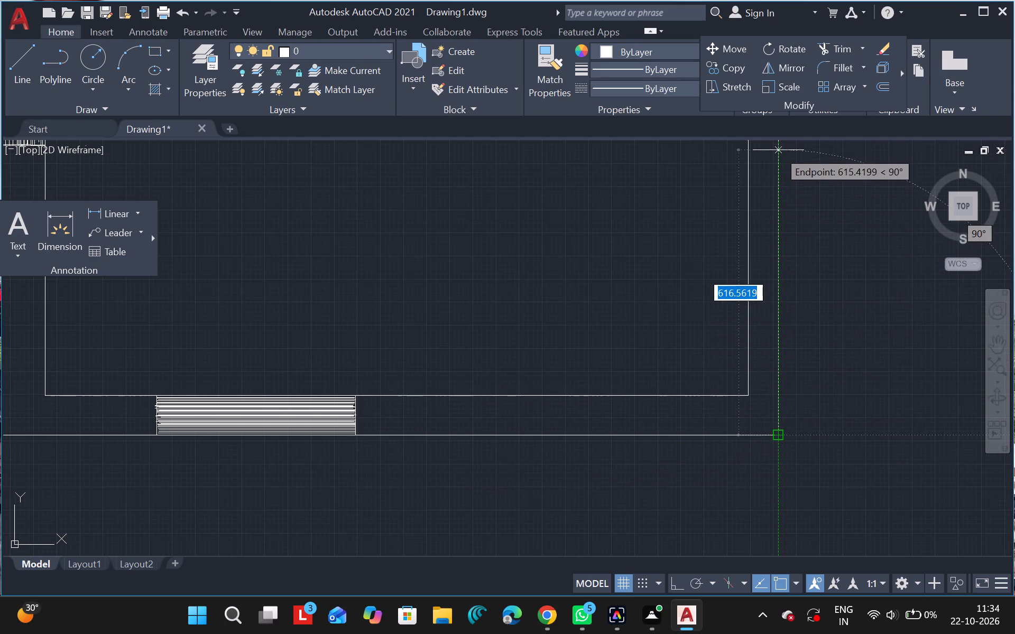
left_click(778, 150)
scroll(778, 150, "down", 3, "ctrl")
left_click_drag(778, 150, 778, 188)
key("Escape")
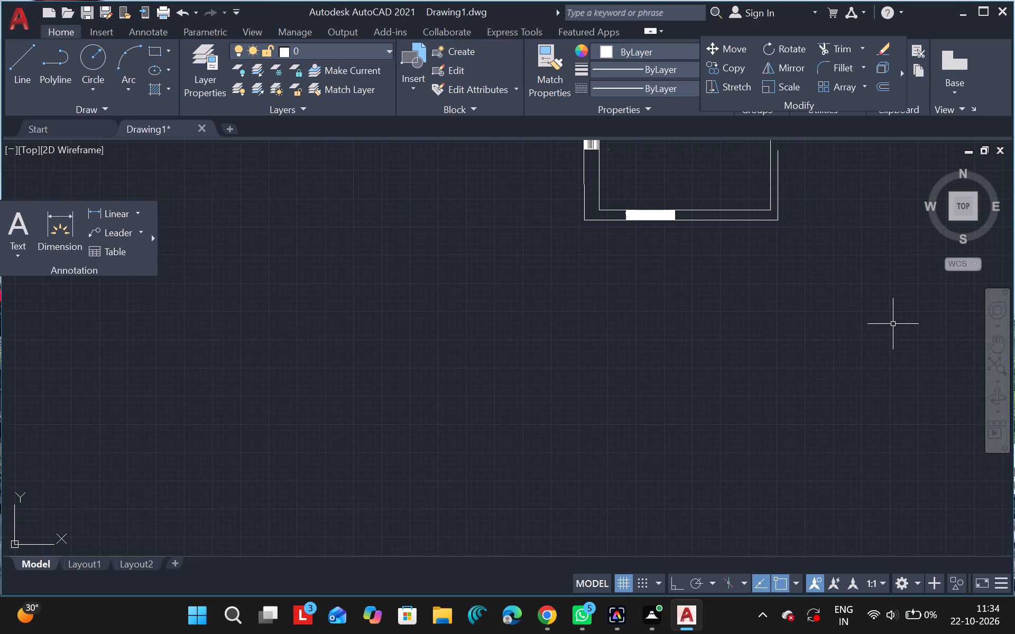
Extend the east wall's outer face line about 1713 units north, level with the top end of its inner face line.
left_click_drag(992, 349, 871, 311)
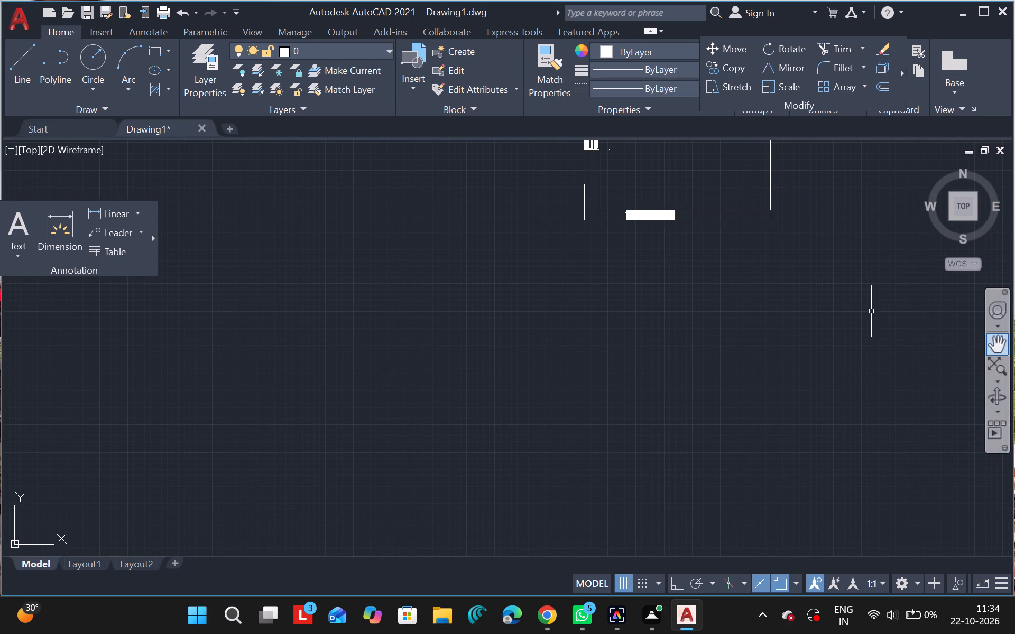
left_click(871, 311)
key("Escape")
left_click(993, 344)
left_click(996, 347)
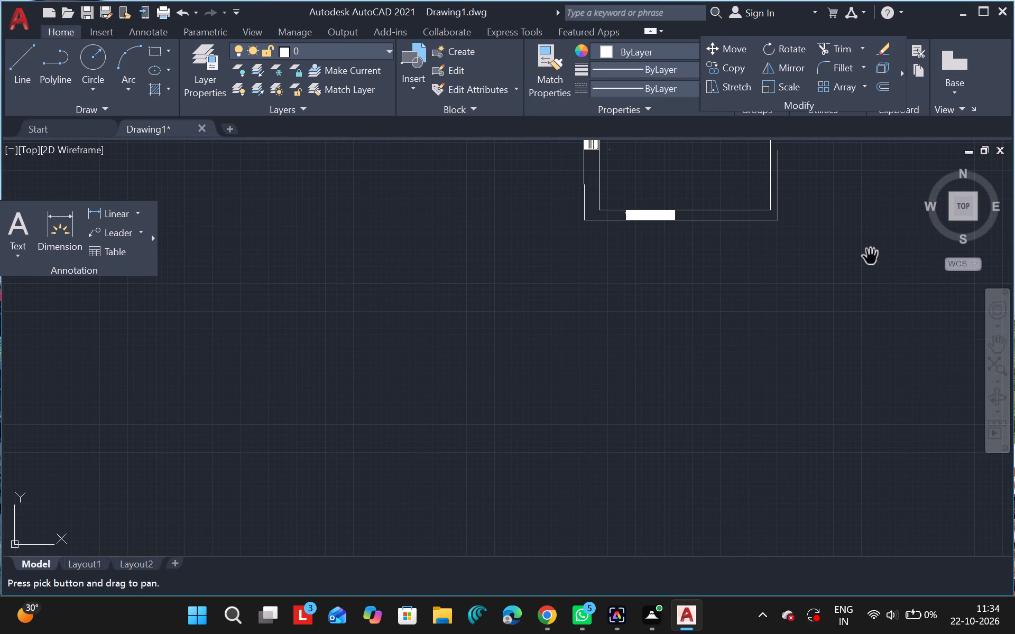
left_click_drag(871, 256, 596, 544)
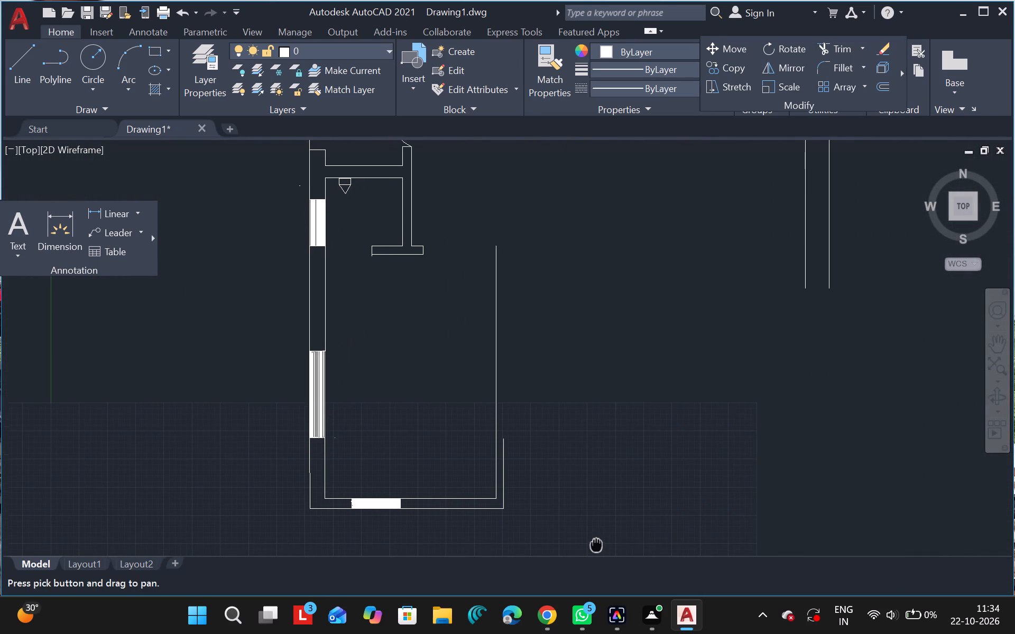
left_click_drag(596, 544, 596, 539)
key("Escape")
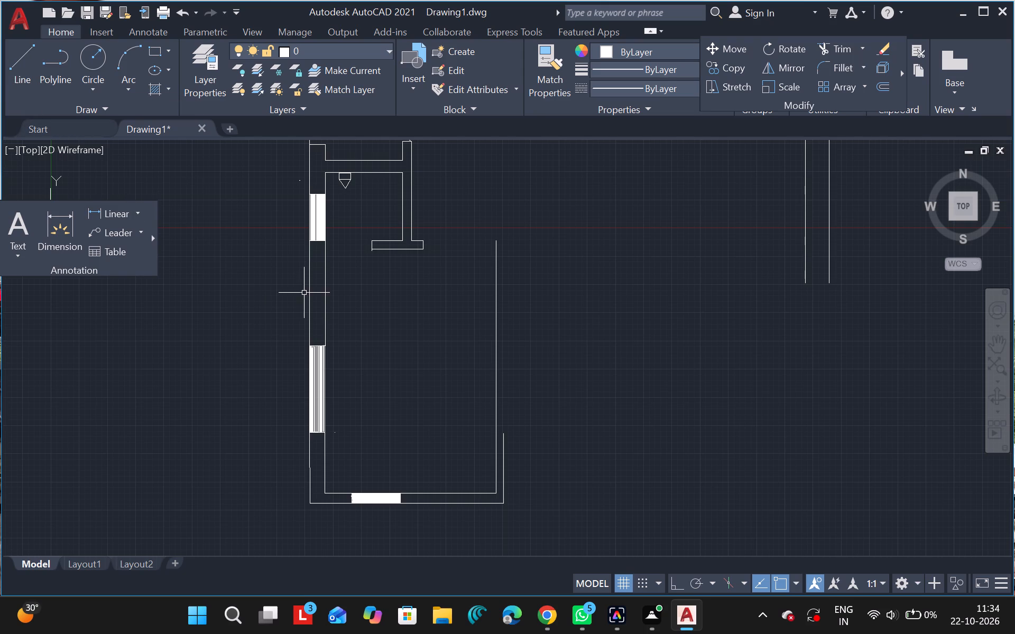
left_click(10, 74)
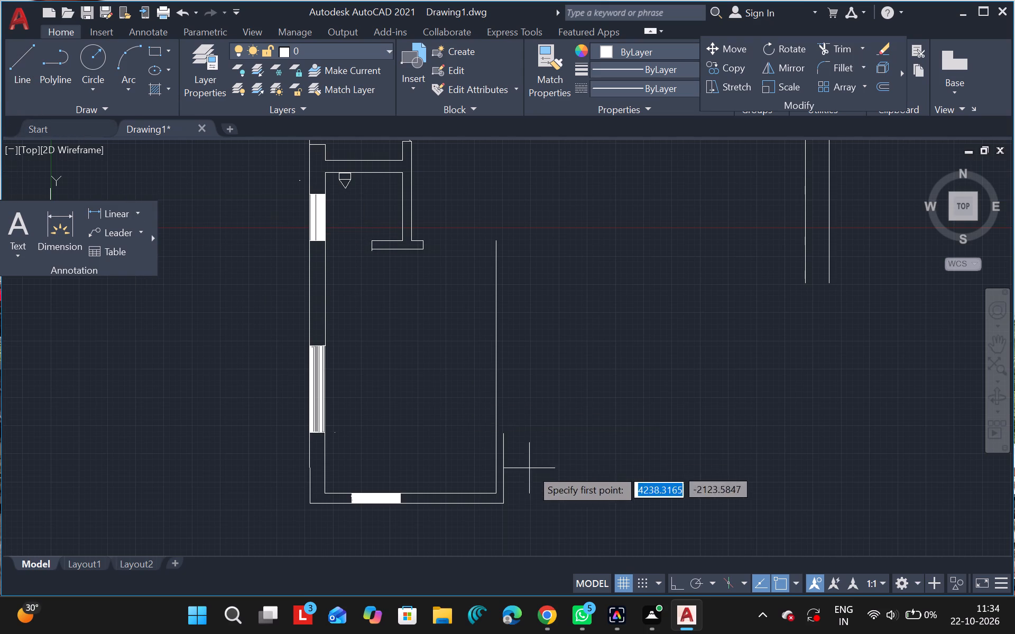
left_click_drag(501, 431, 487, 322)
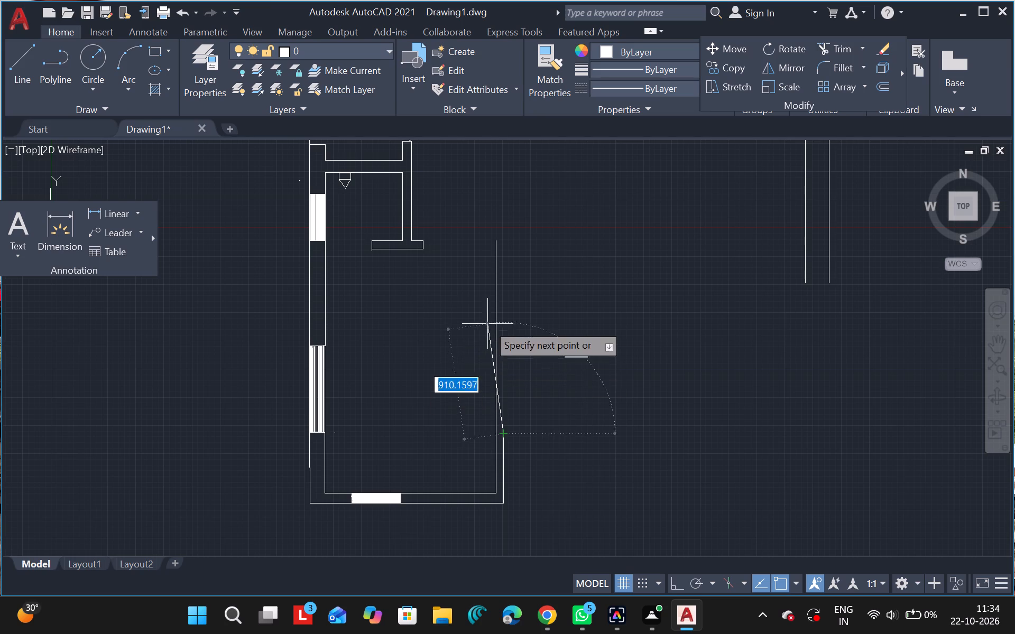
left_click_drag(487, 322, 505, 254)
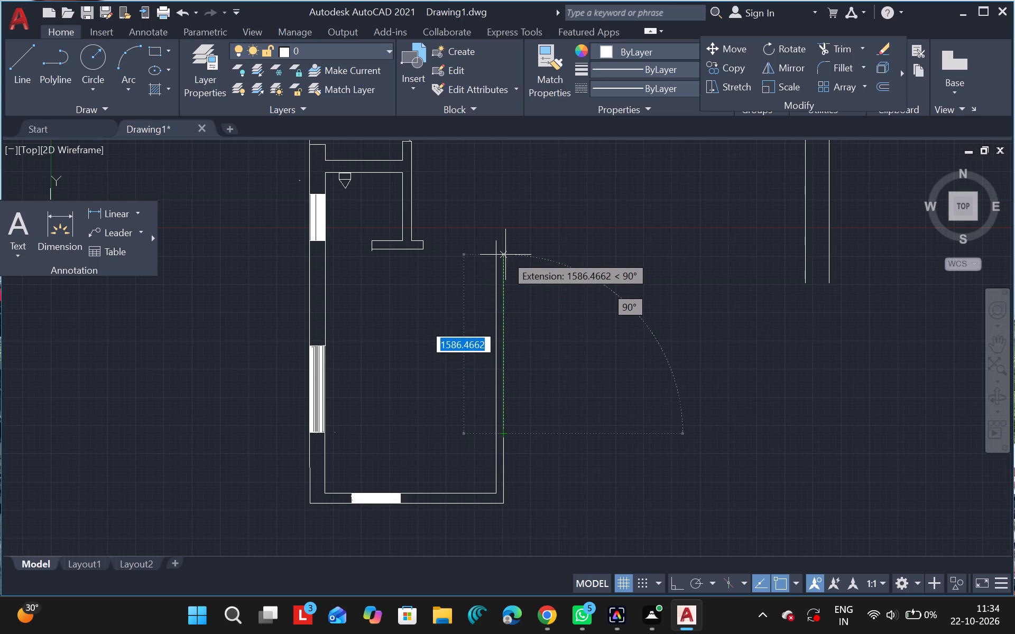
left_click_drag(505, 254, 505, 240)
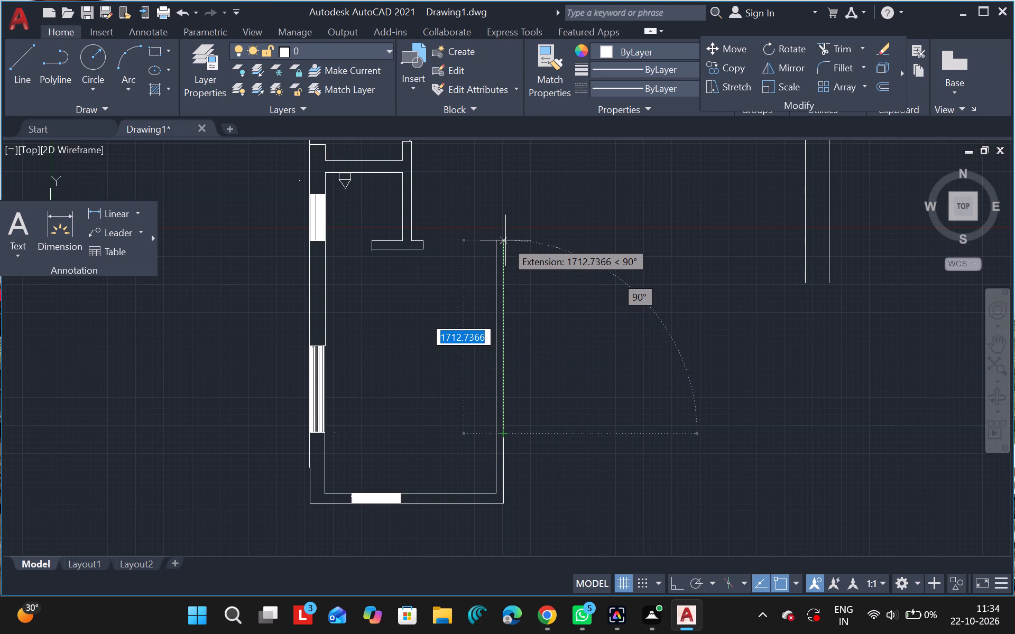
left_click_drag(505, 240, 503, 240)
left_click(503, 240)
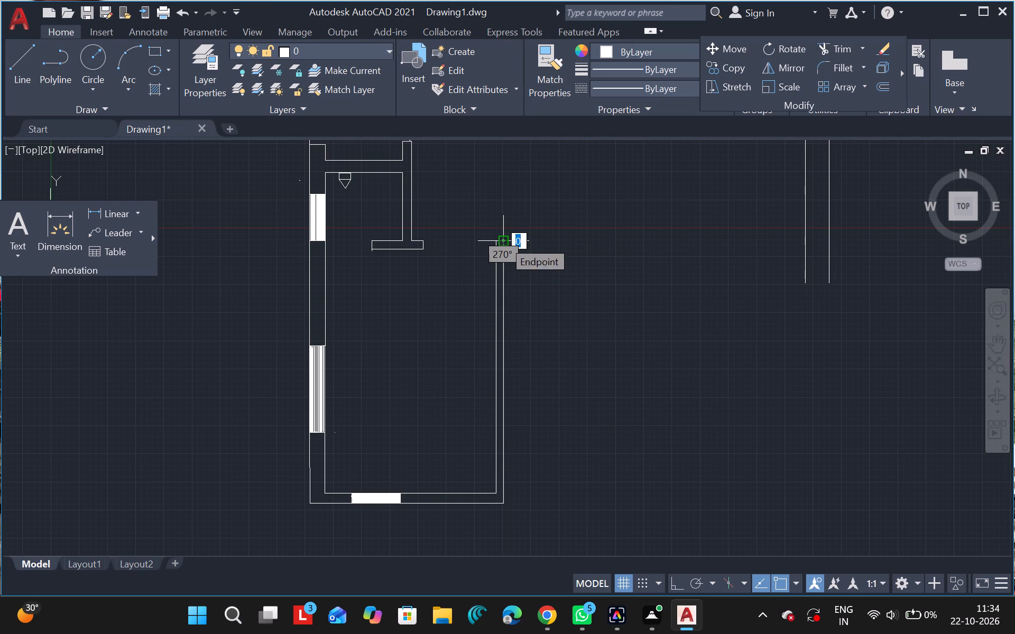
key("Escape")
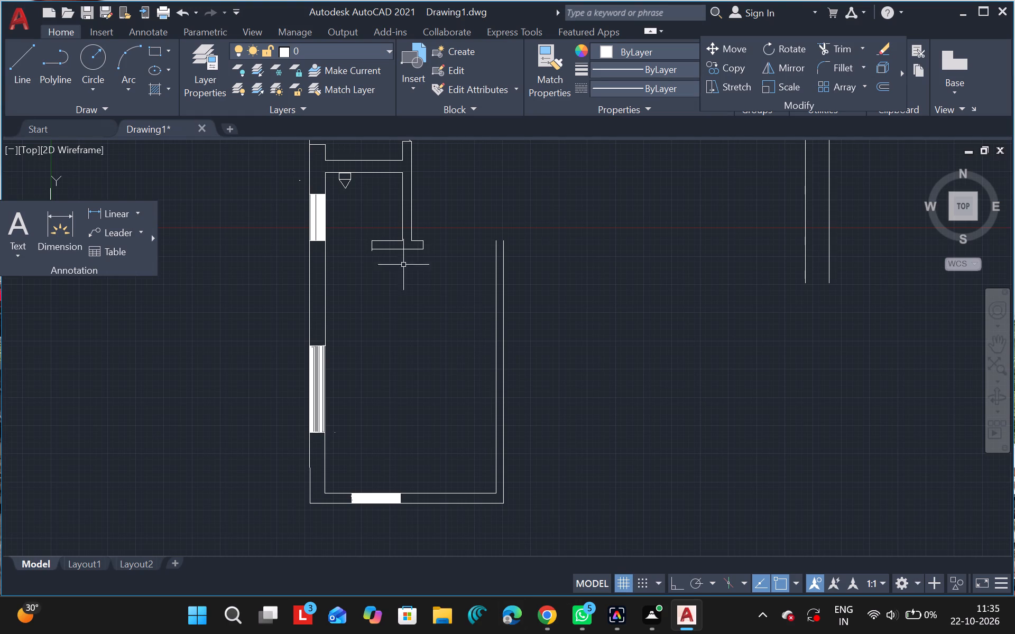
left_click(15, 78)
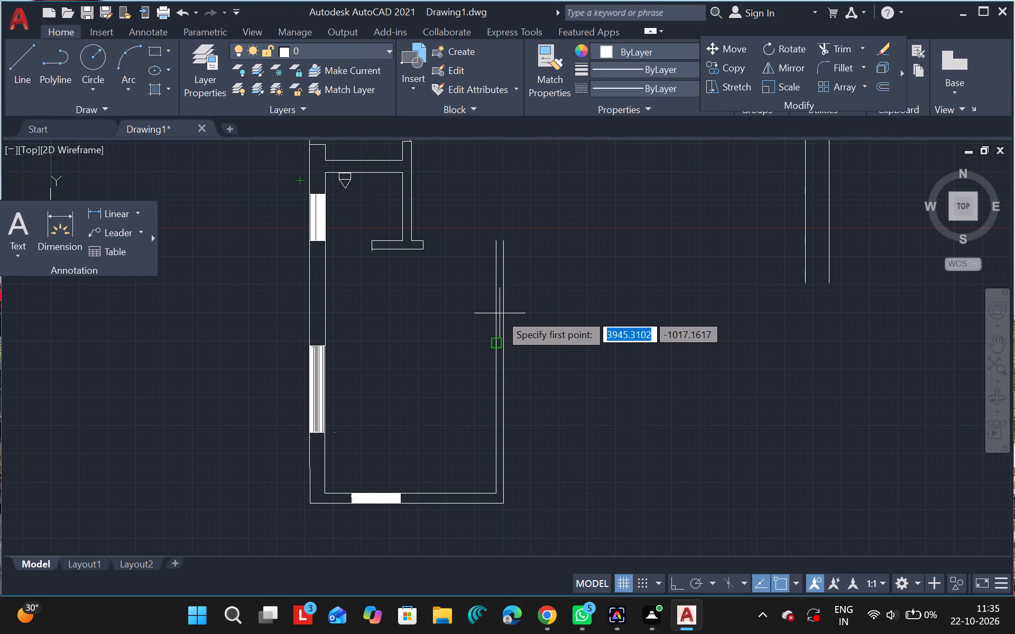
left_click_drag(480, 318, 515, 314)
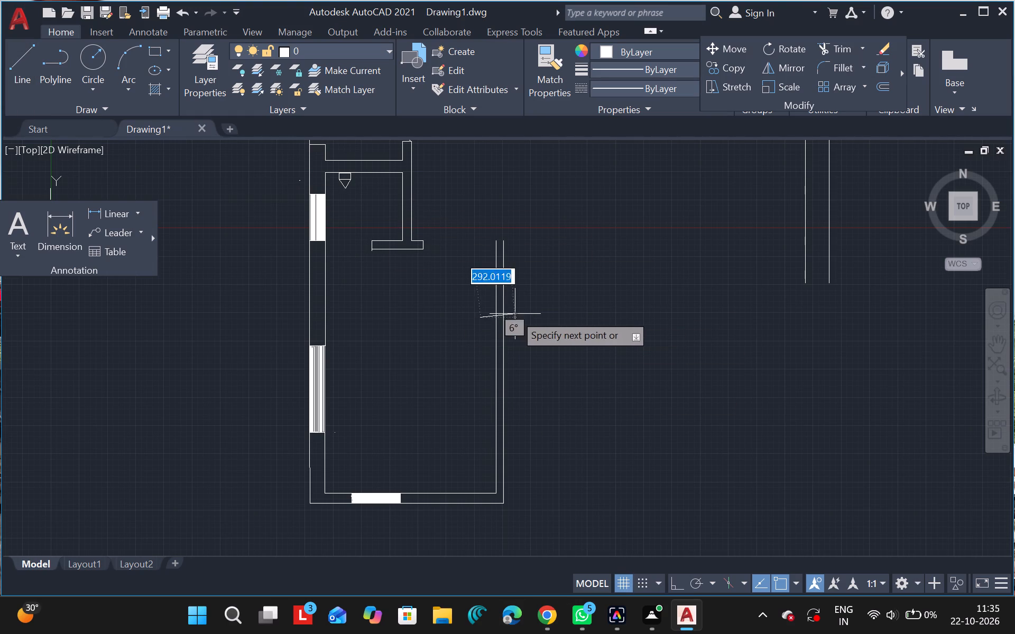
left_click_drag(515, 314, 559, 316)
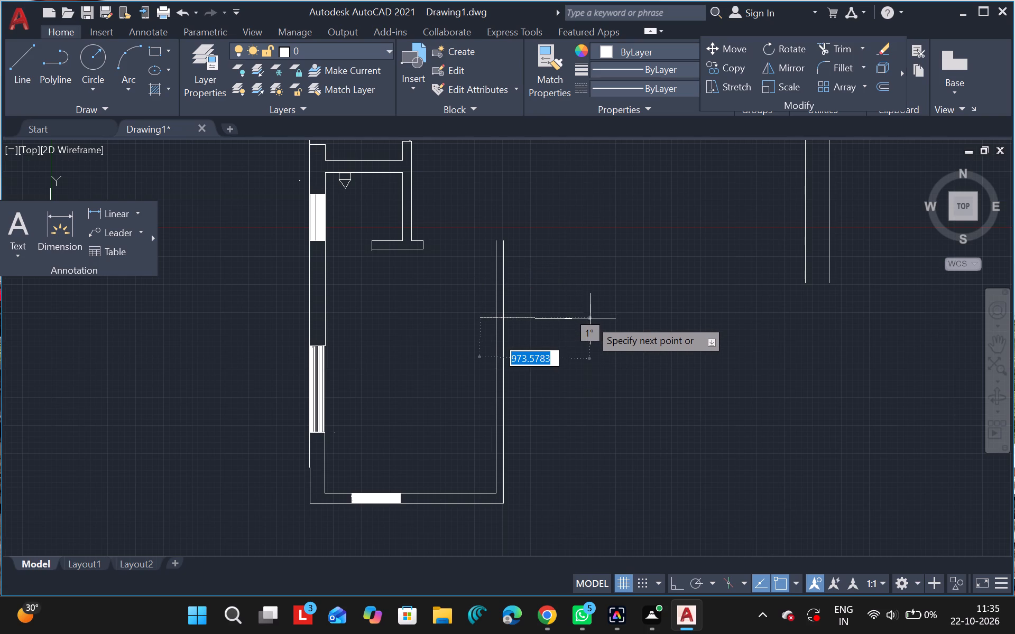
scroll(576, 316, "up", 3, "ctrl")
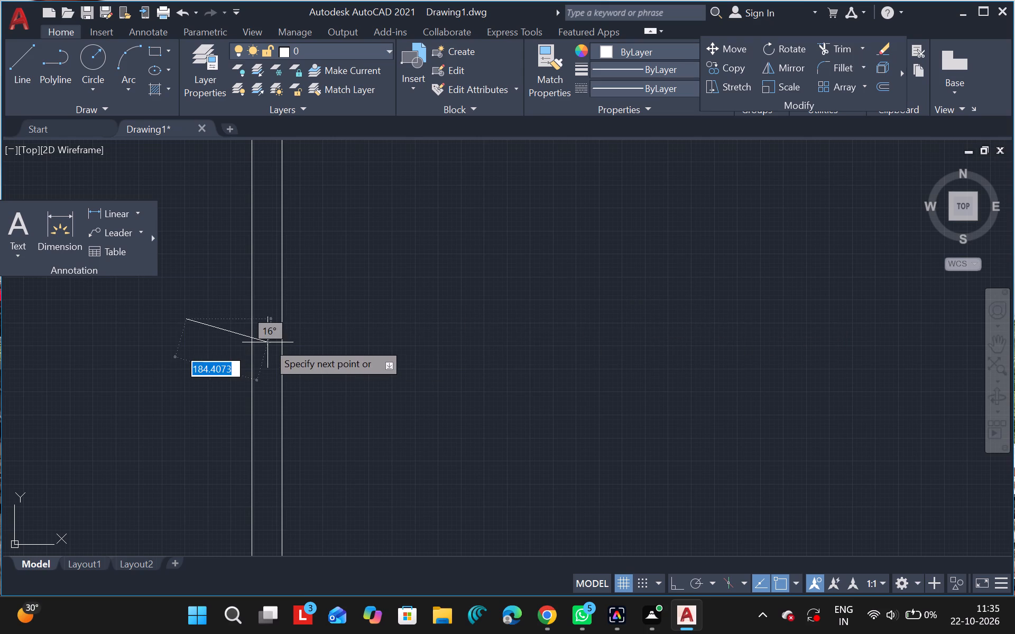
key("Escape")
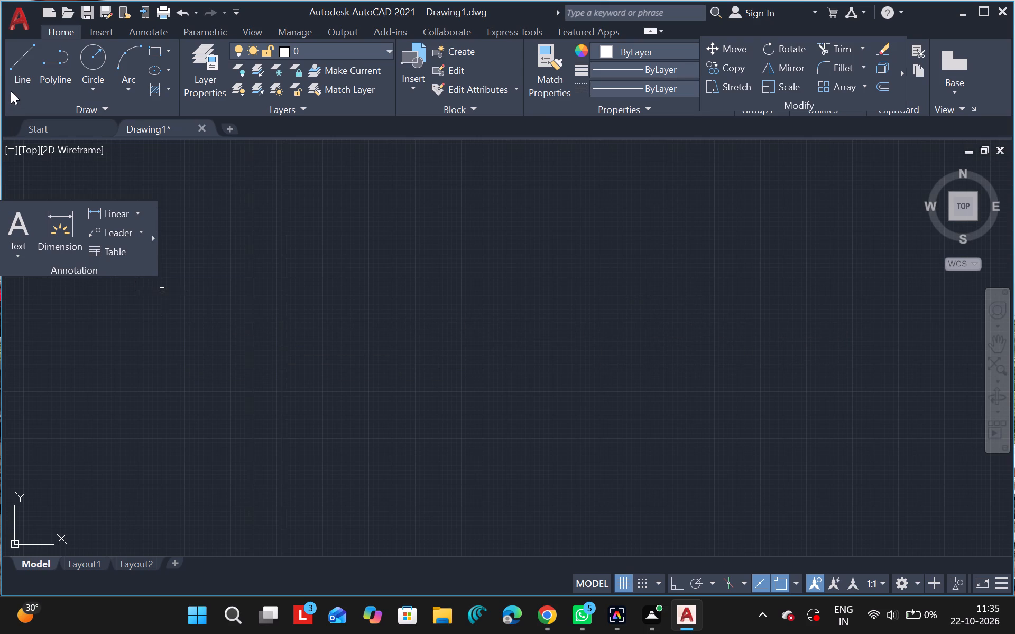
Draw a horizontal line about 375 units long across both faces of the east wall, partway down its upper part.
left_click(11, 91)
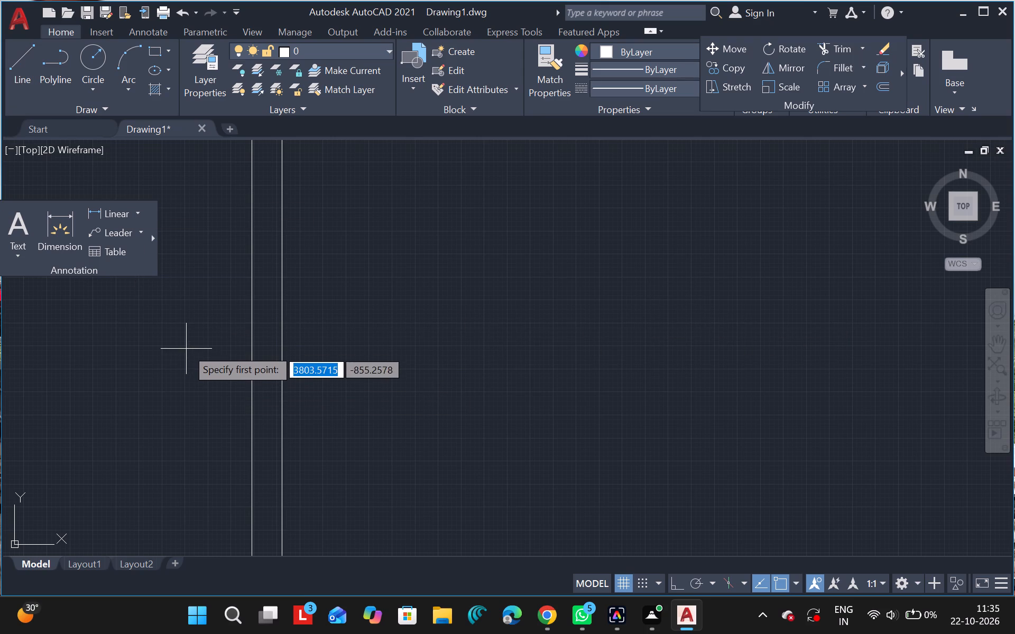
left_click_drag(202, 310, 268, 294)
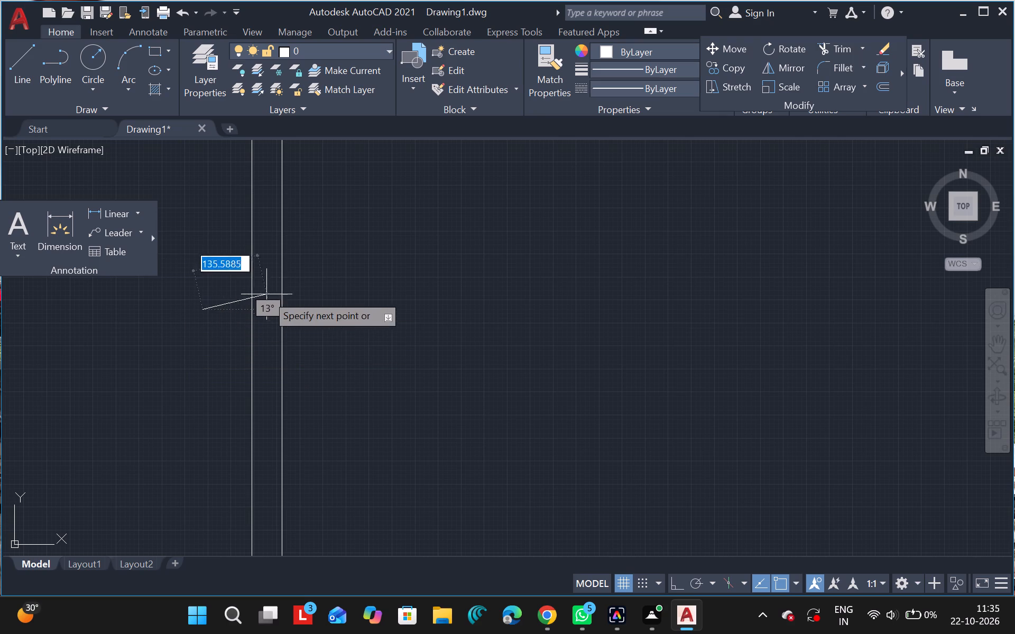
left_click_drag(268, 294, 375, 310)
left_click(375, 310)
key("Escape")
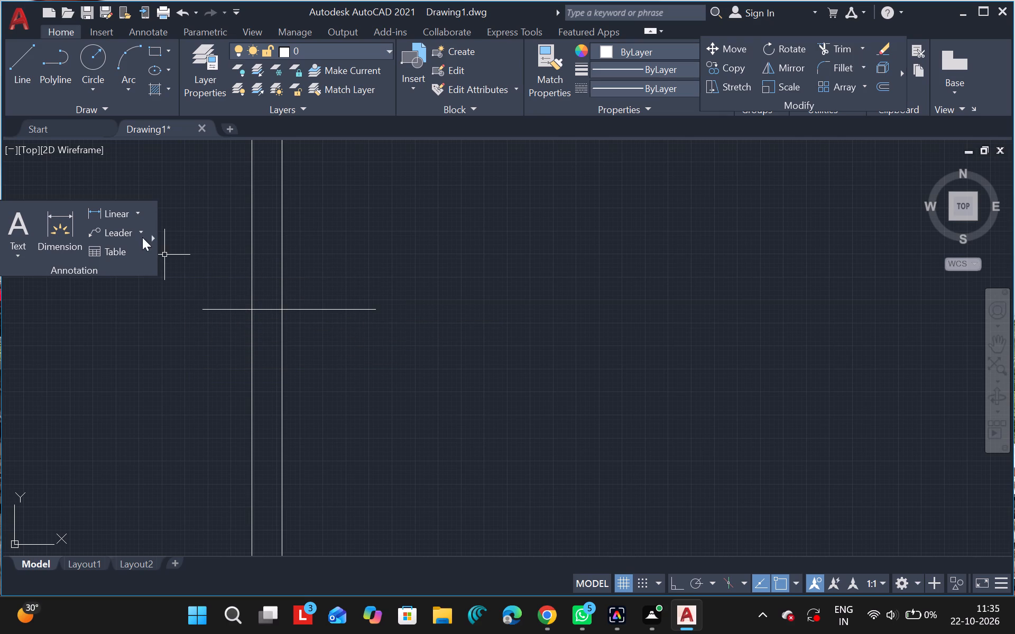
Draw a parallel line about 375 units long across the east wall, about 60 units south of the first crossing line.
left_click(17, 68)
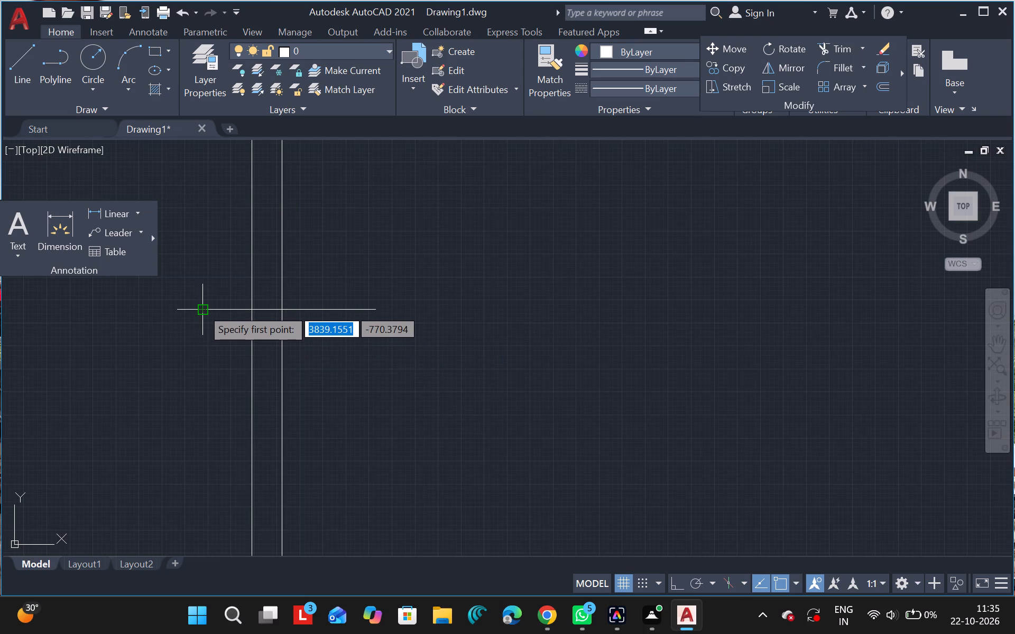
left_click_drag(203, 337, 205, 338)
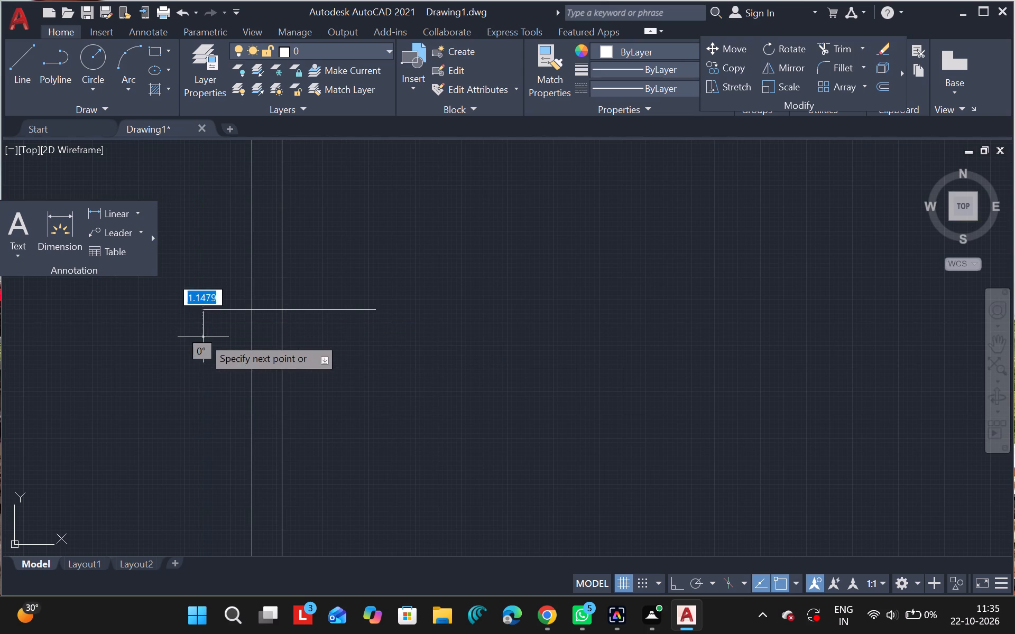
left_click_drag(205, 338, 272, 346)
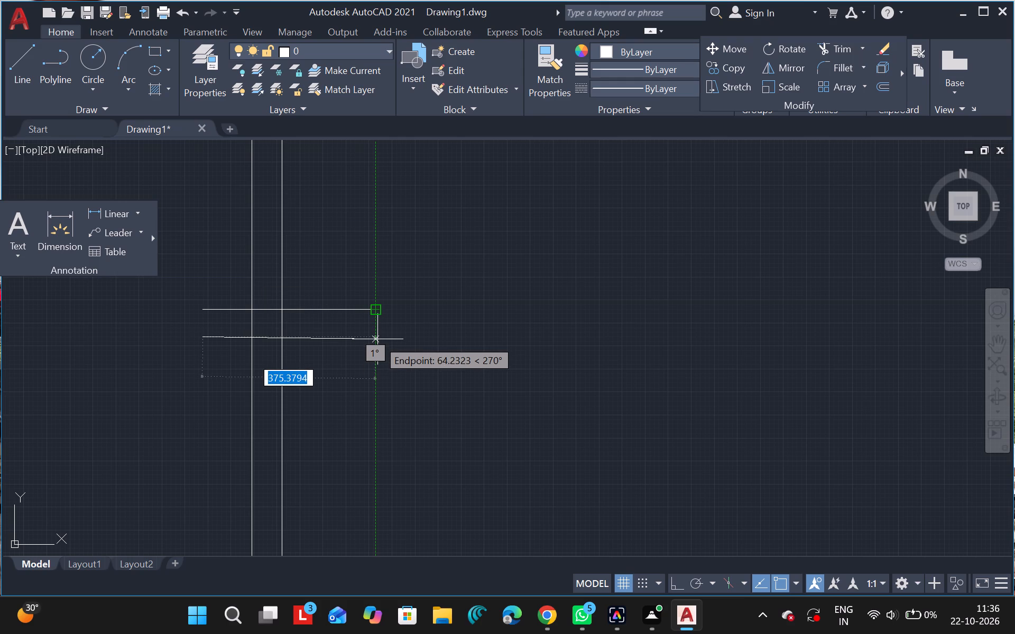
left_click(377, 337)
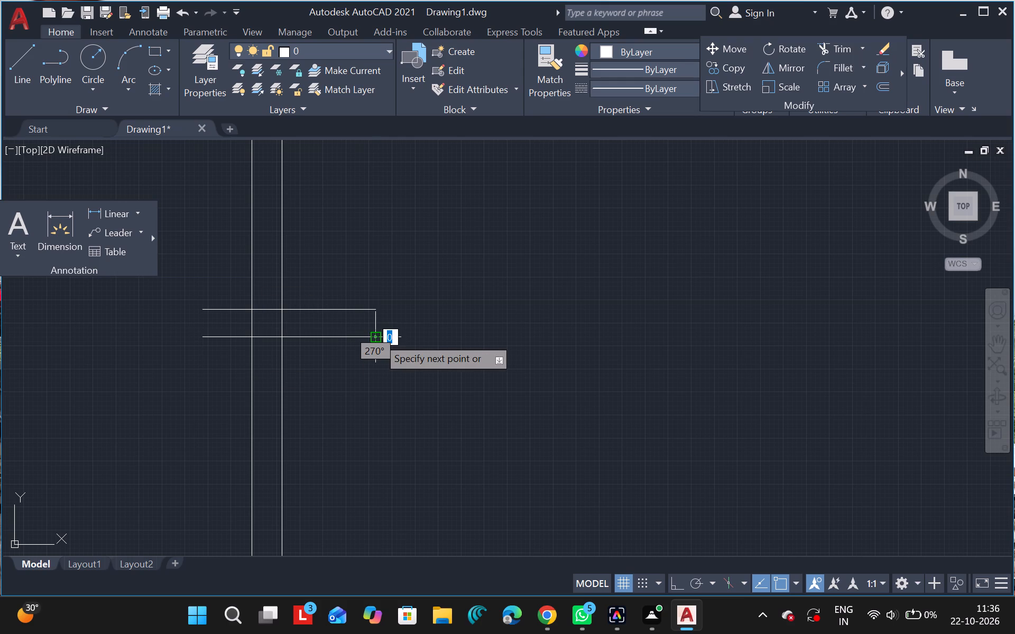
key("Escape")
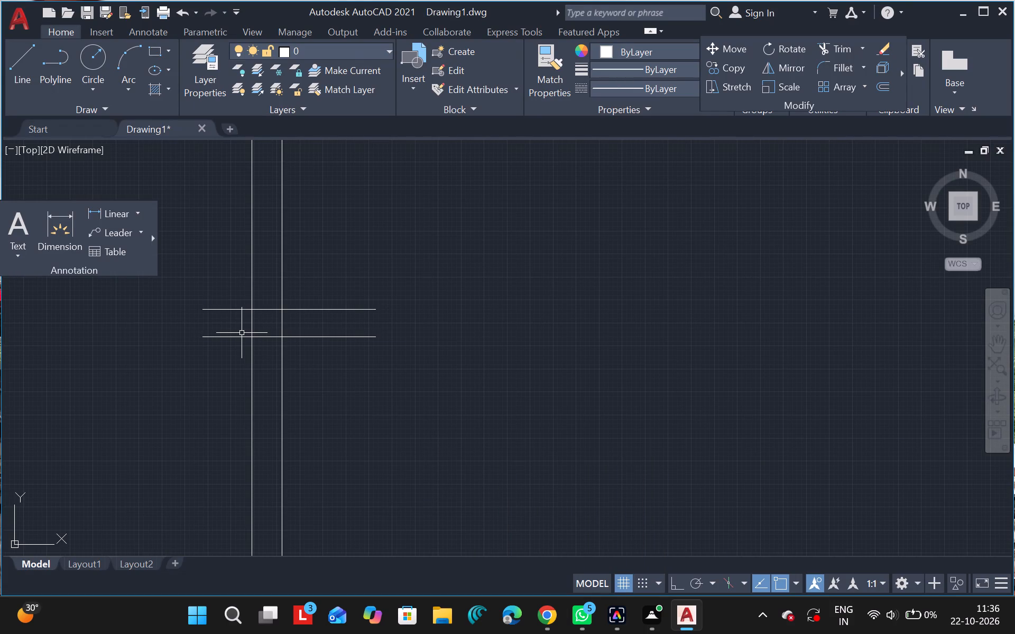
Trim both crossing lines' overhangs west of the east wall and the wall's outer face between the two lines.
type("tr")
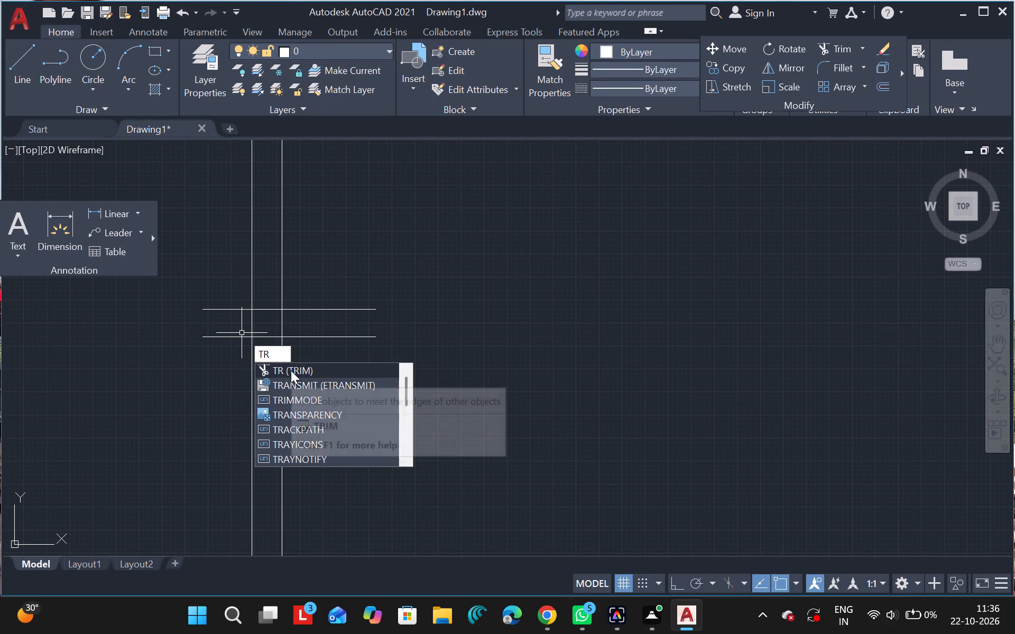
left_click(291, 370)
left_click(232, 313)
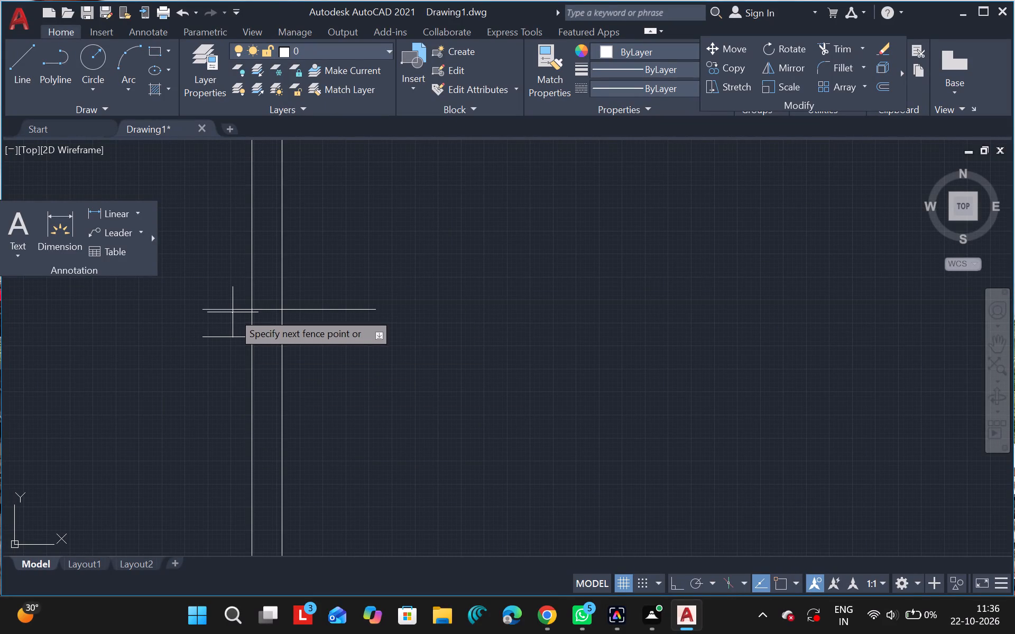
left_click(232, 307)
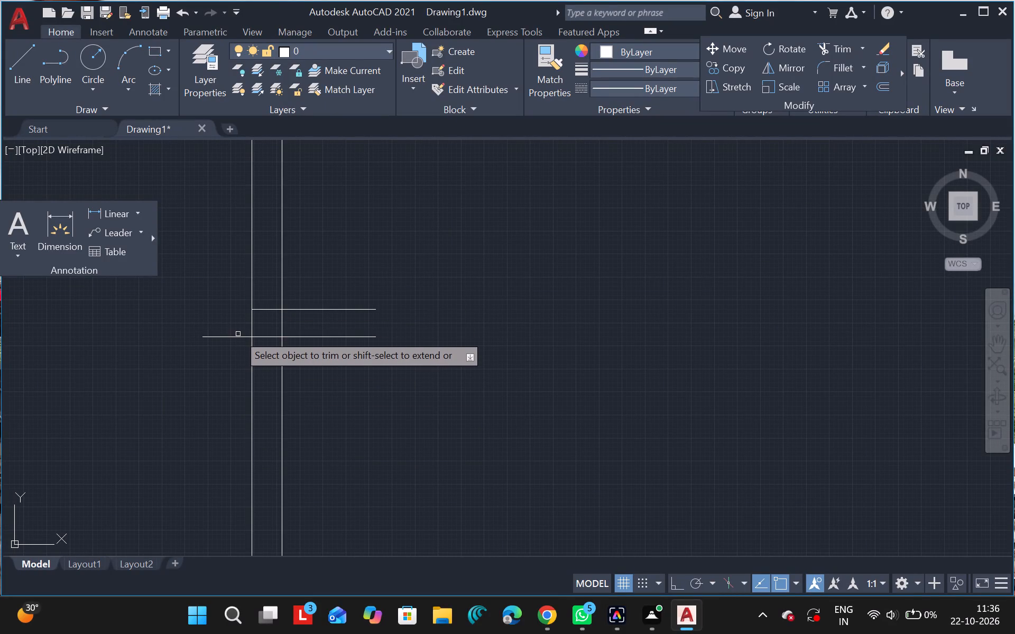
left_click_drag(238, 335, 280, 327)
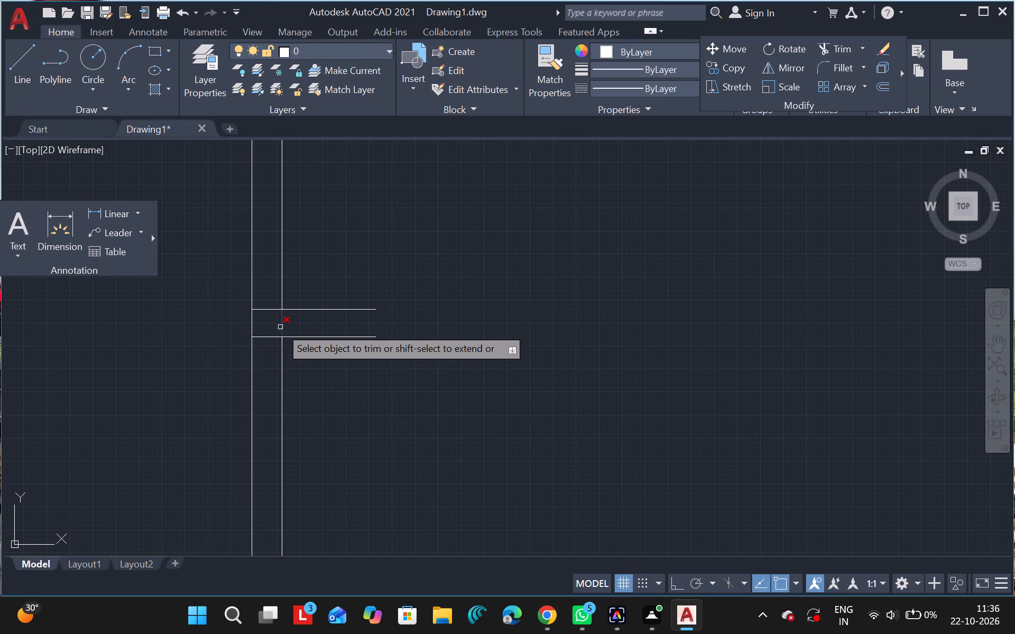
left_click(280, 327)
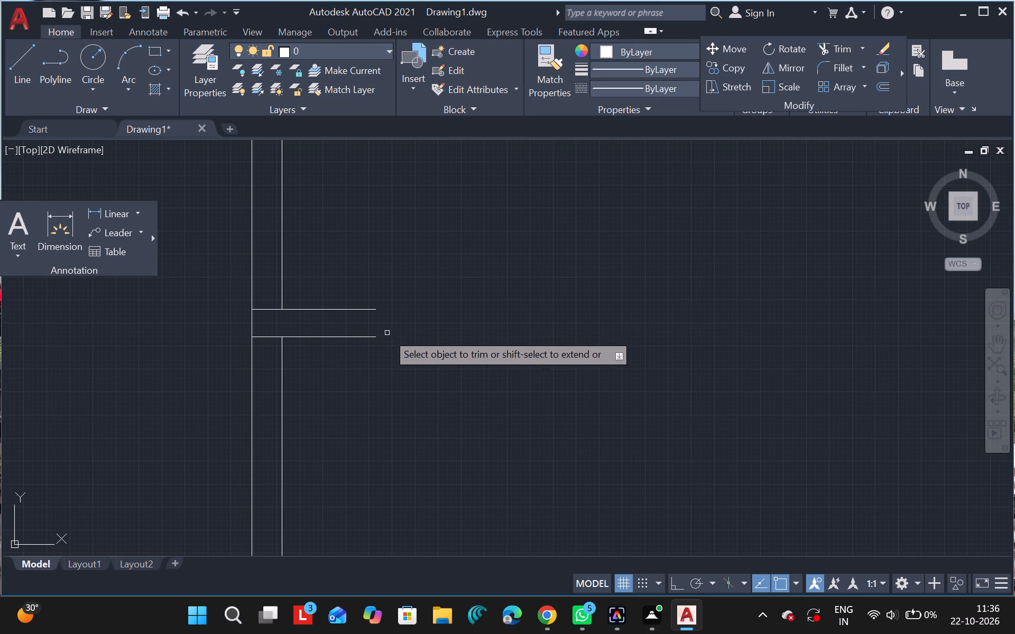
key("Escape")
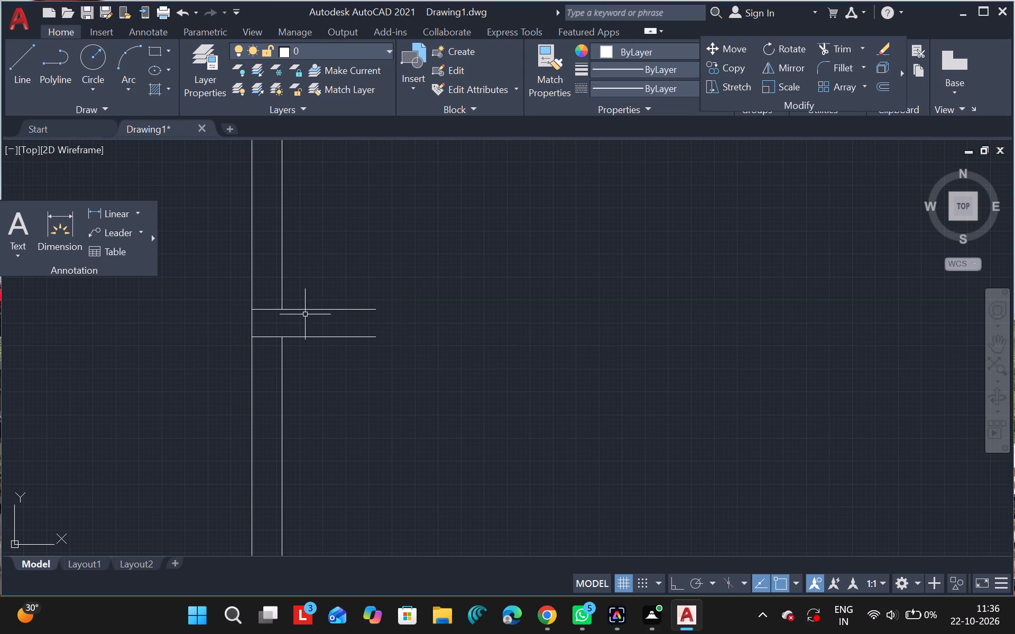
Trim the pieces of both crossing lines that lie inside the east wall's thickness, leaving an open stub junction.
type("tr")
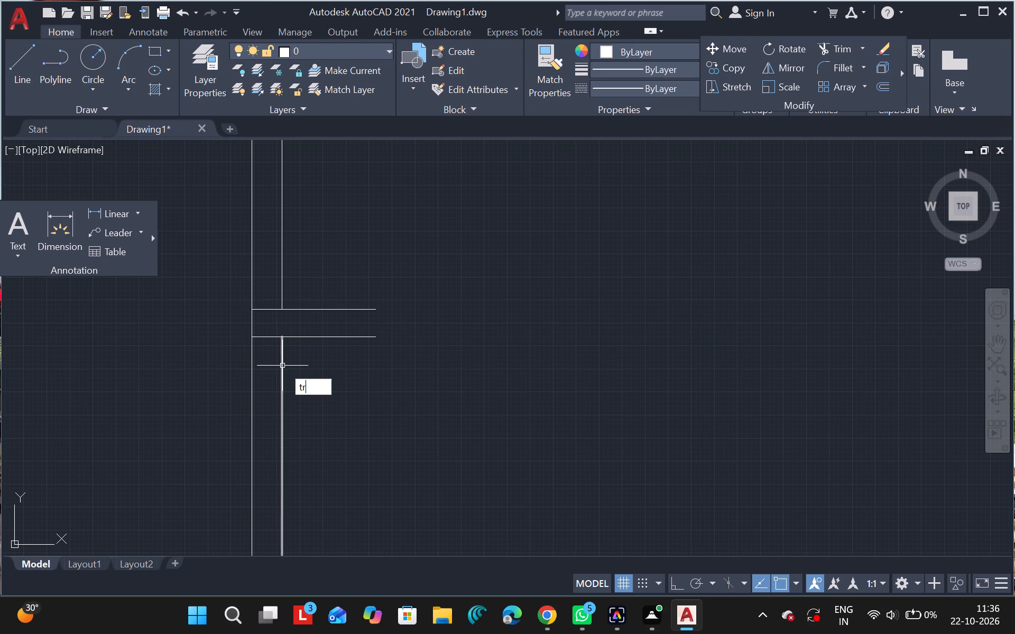
left_click_drag(327, 405, 270, 313)
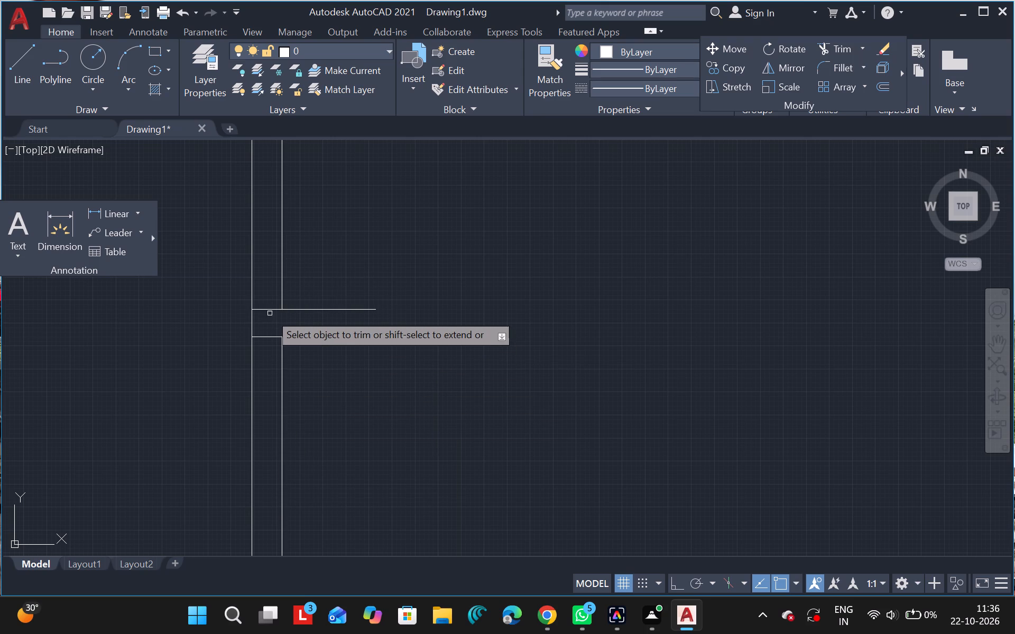
left_click_drag(270, 313, 268, 311)
left_click(268, 311)
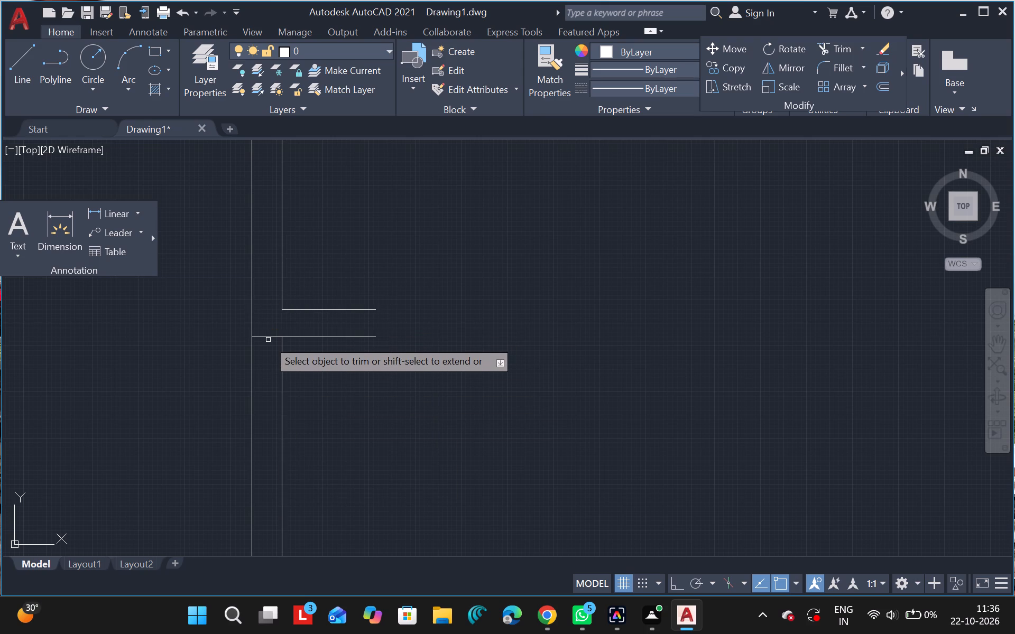
left_click(269, 340)
left_click(269, 339)
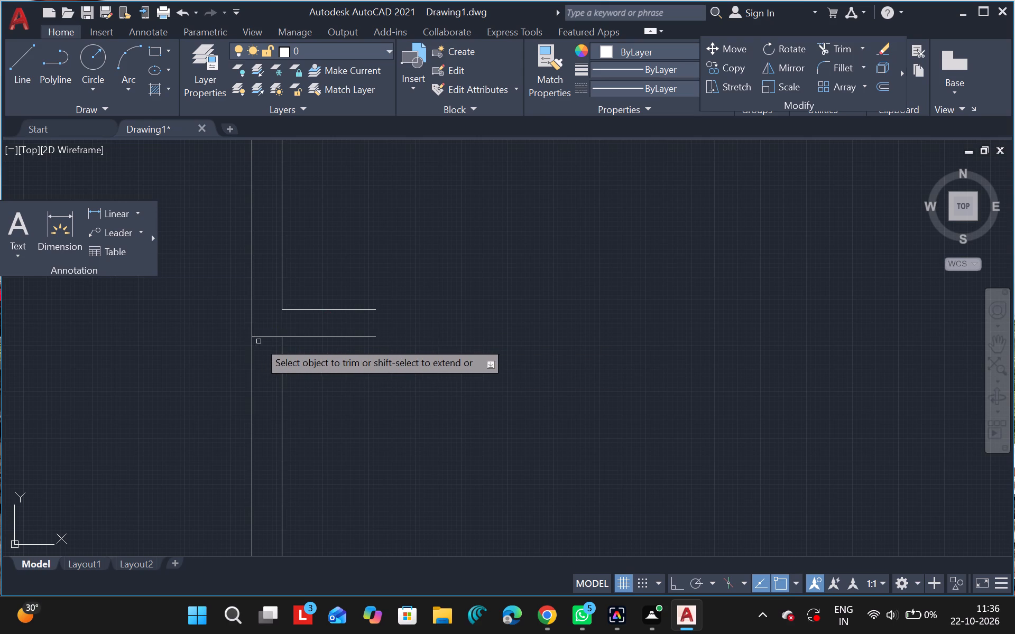
left_click(266, 335)
key("Escape")
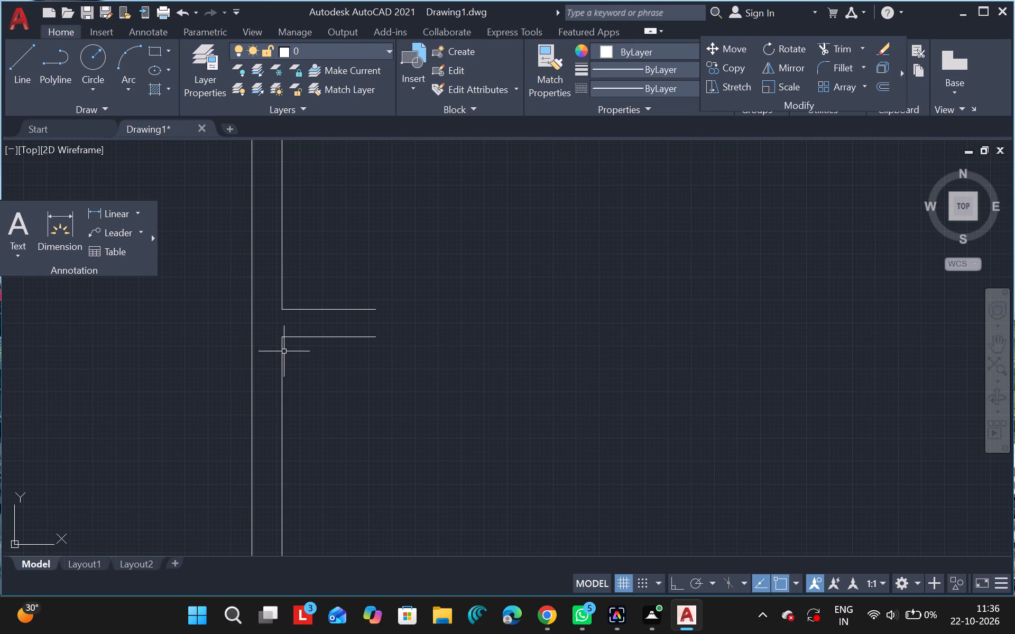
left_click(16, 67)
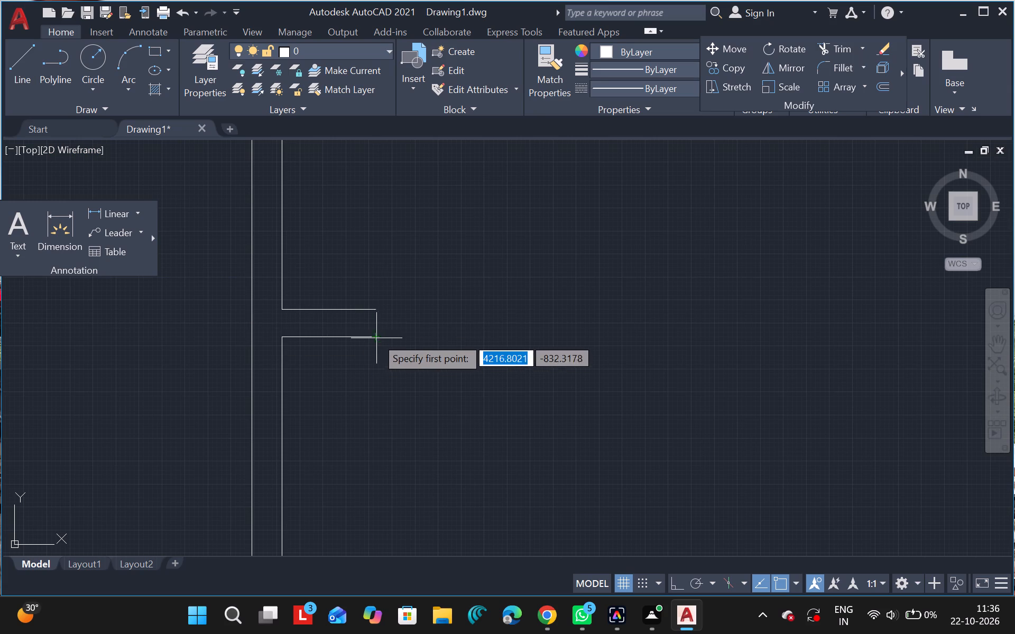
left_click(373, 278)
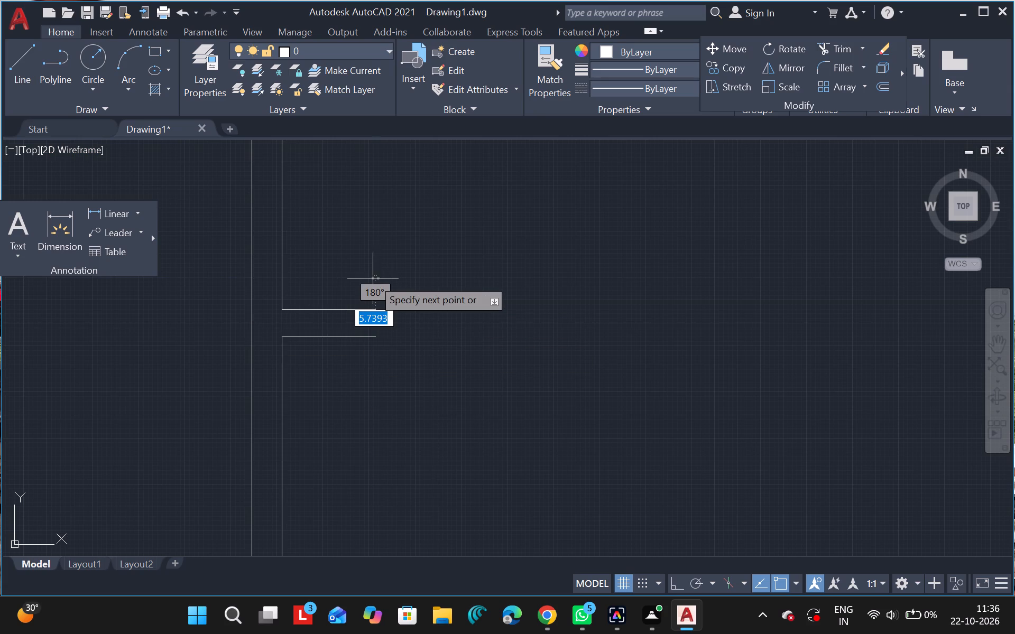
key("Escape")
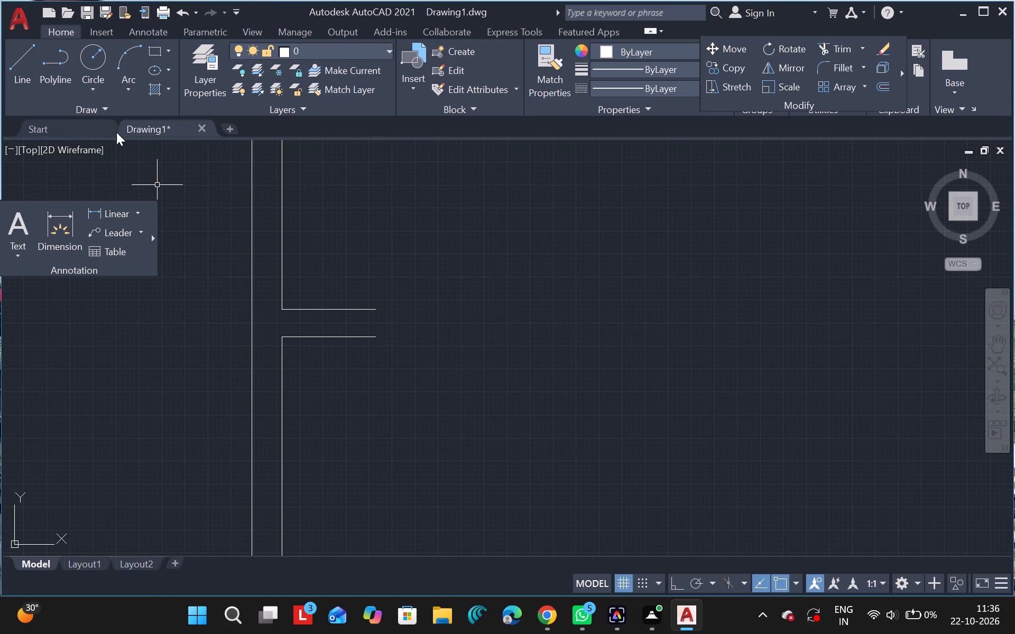
Draw a vertical line from the east end of the stub's south face north past the end of its north face.
left_click(20, 69)
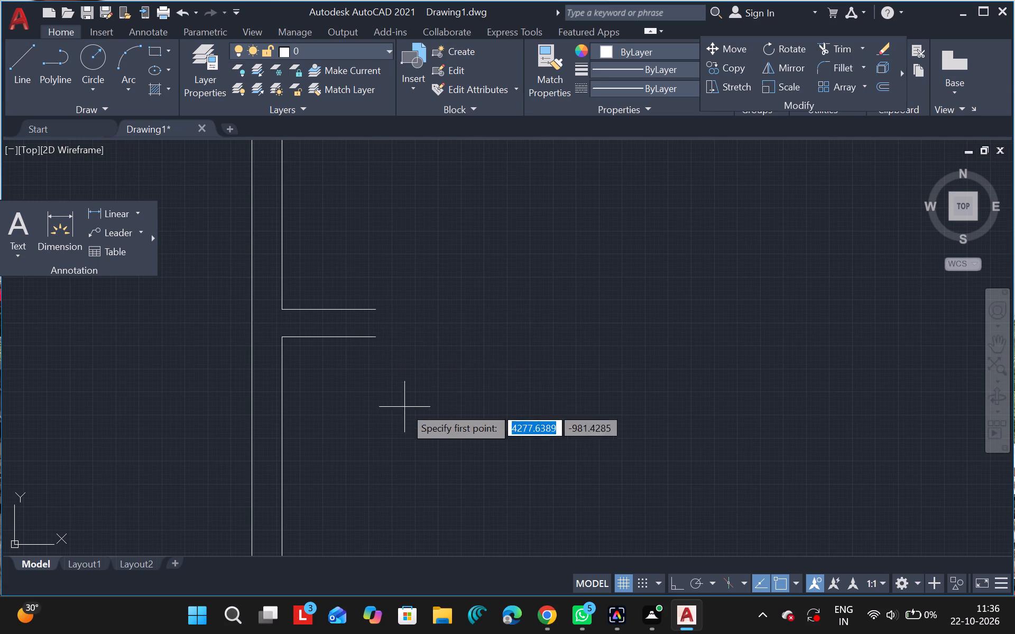
left_click_drag(372, 338, 367, 285)
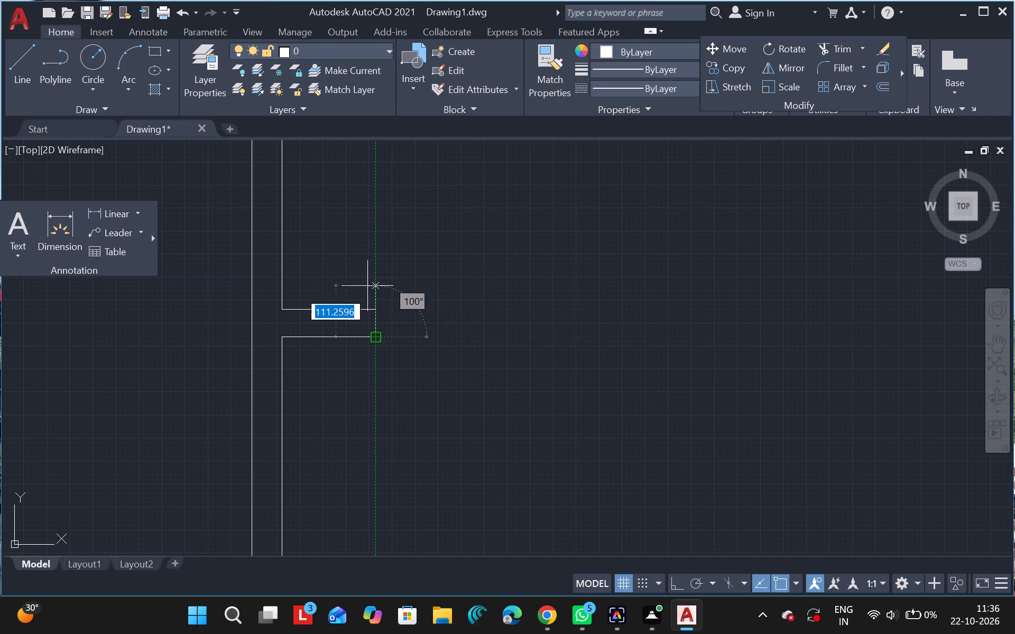
left_click_drag(367, 285, 374, 282)
left_click(374, 282)
key("Escape")
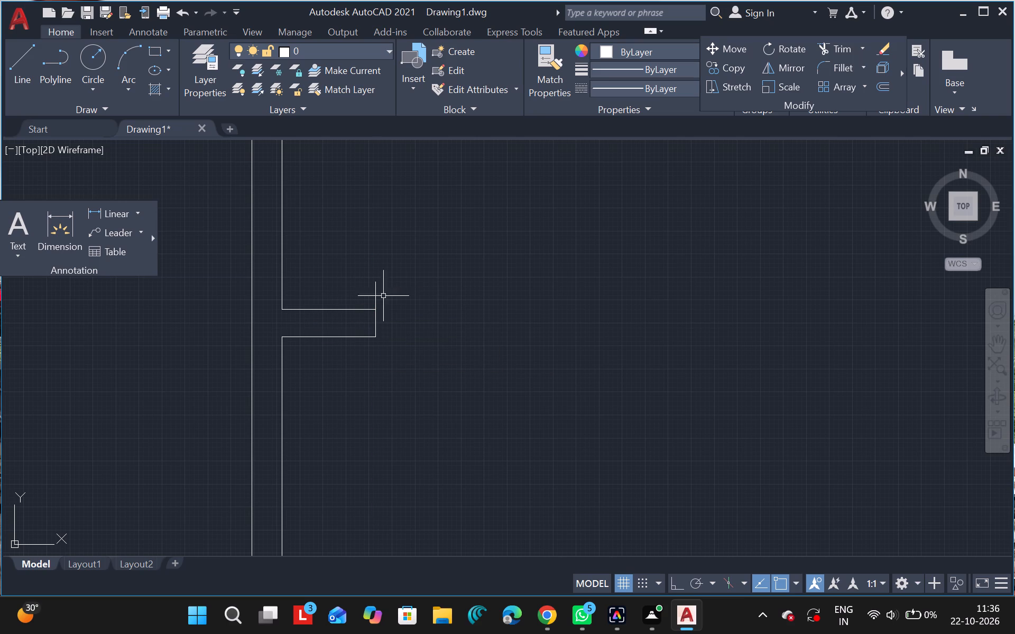
Trim the stub's end line where it extends north past the stub's north face.
type("tr")
left_click(449, 381)
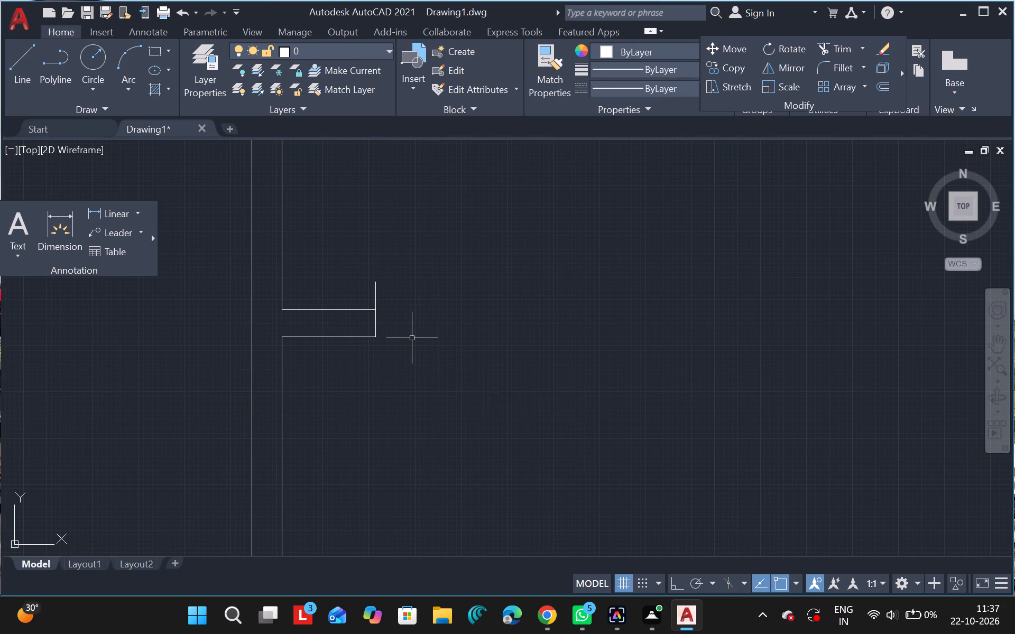
left_click_drag(375, 299, 427, 353)
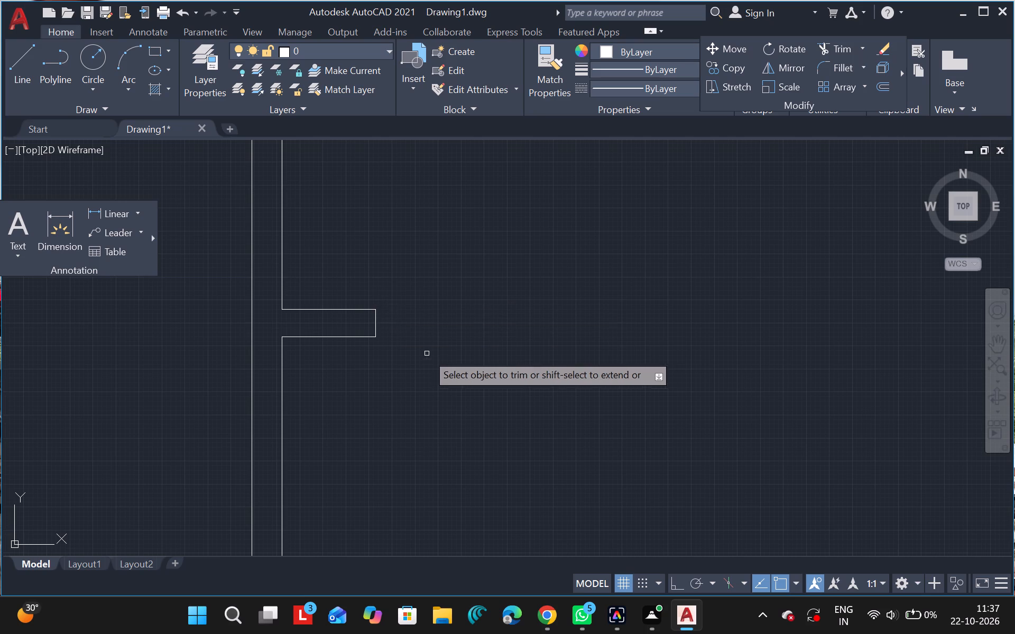
left_click_drag(427, 353, 430, 358)
scroll(430, 358, "down", 3, "ctrl")
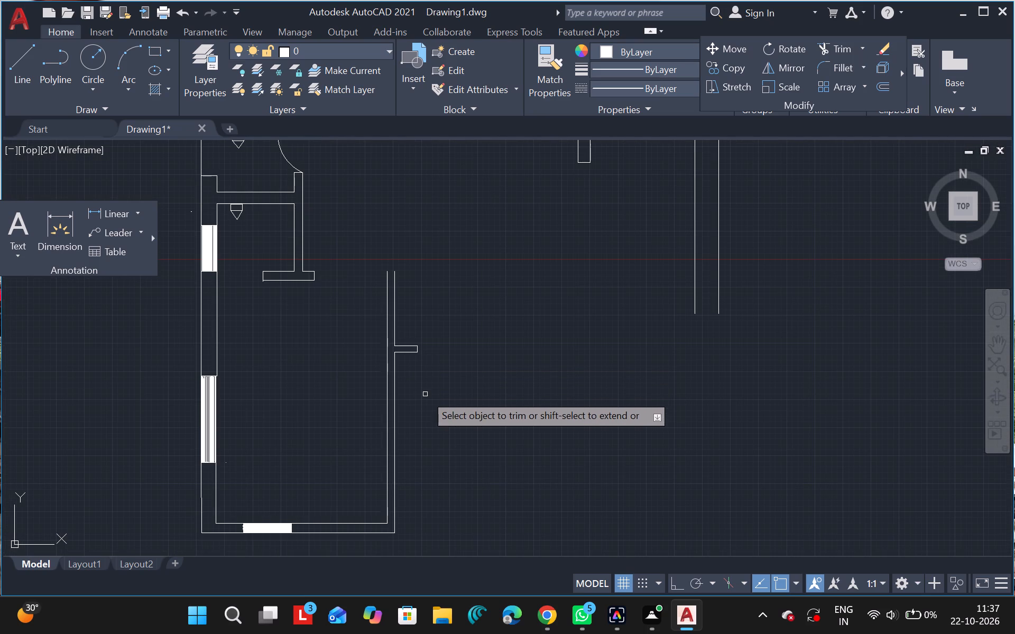
key("Escape")
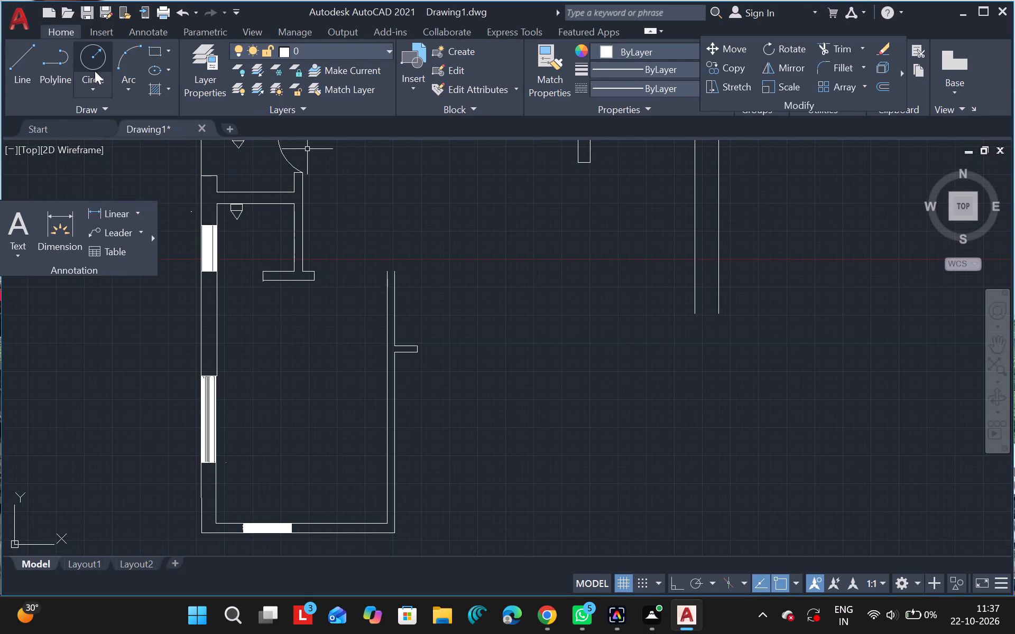
Draw a horizontal line across the north end of the east wall, from its inner face east past the outer face.
left_click(17, 73)
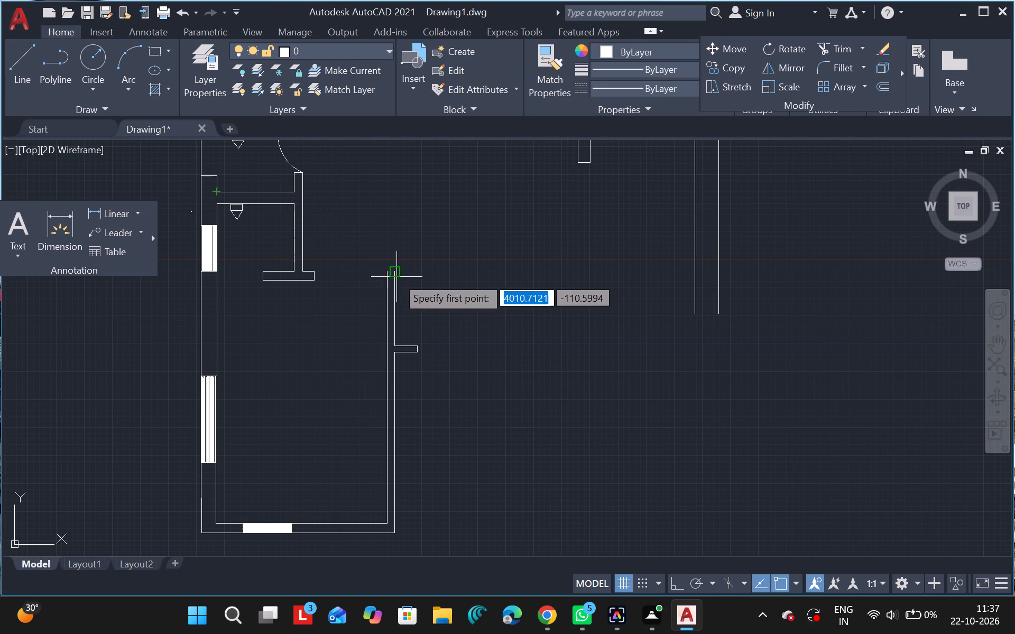
left_click_drag(387, 267, 413, 272)
left_click(413, 272)
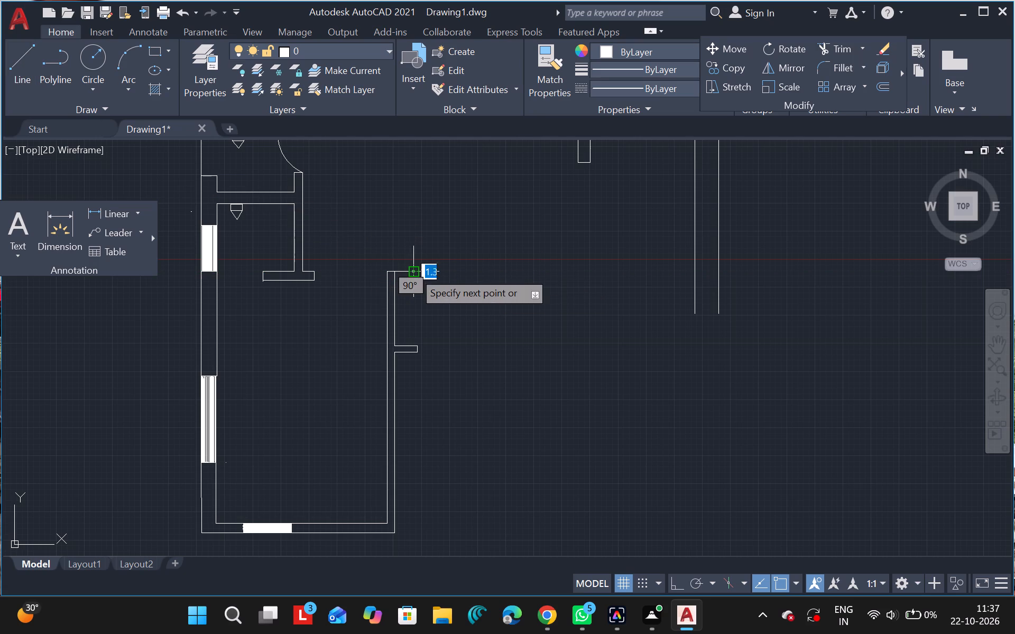
key("Escape")
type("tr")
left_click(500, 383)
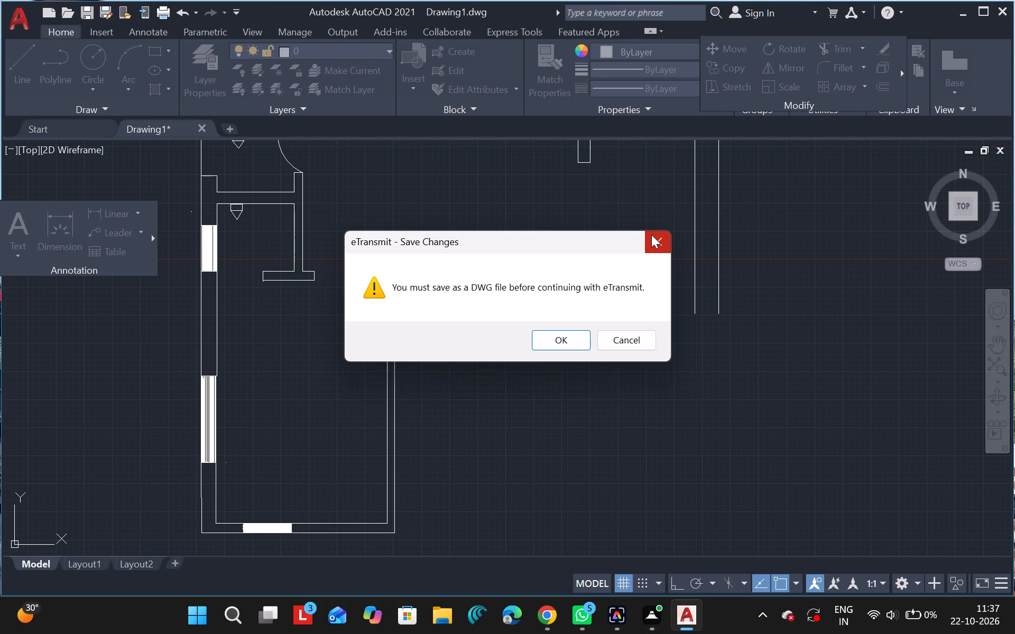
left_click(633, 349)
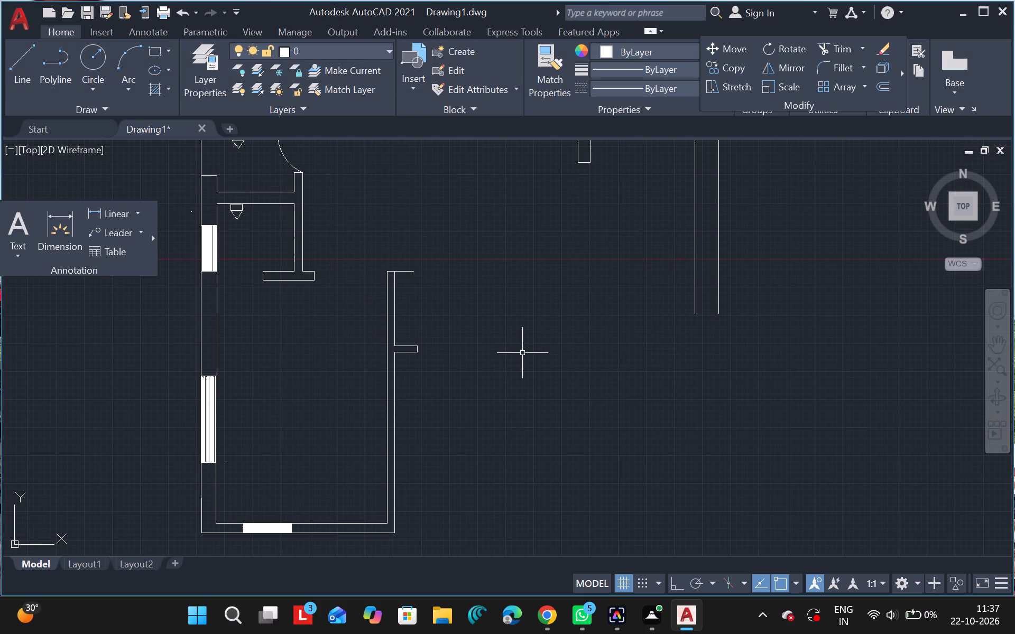
Trim the end line where it extends east past the east wall's outer face.
type("tr")
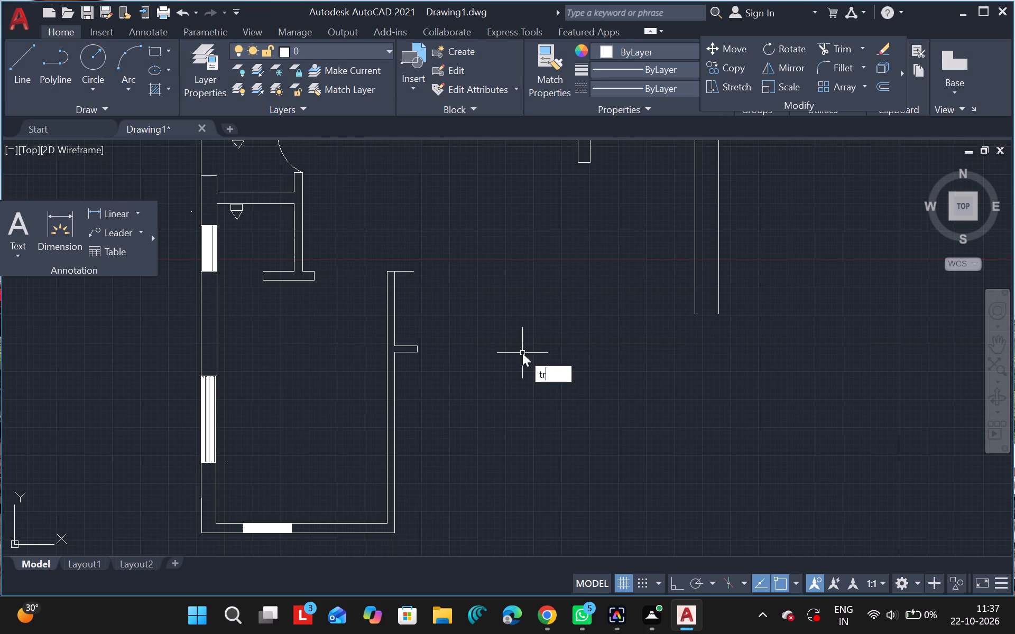
left_click_drag(559, 388, 538, 363)
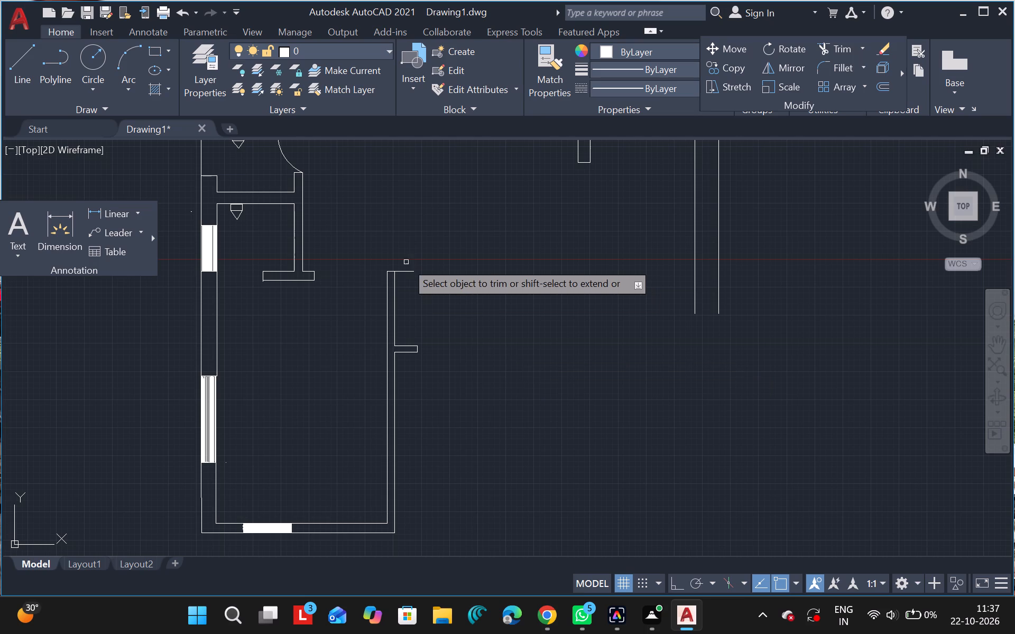
left_click(405, 271)
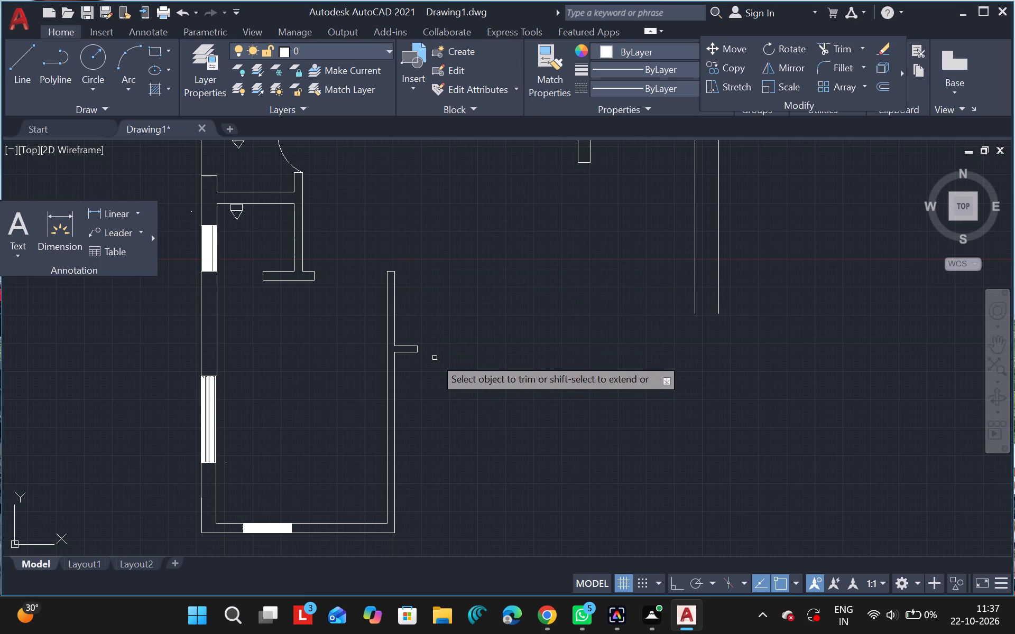
key("Escape")
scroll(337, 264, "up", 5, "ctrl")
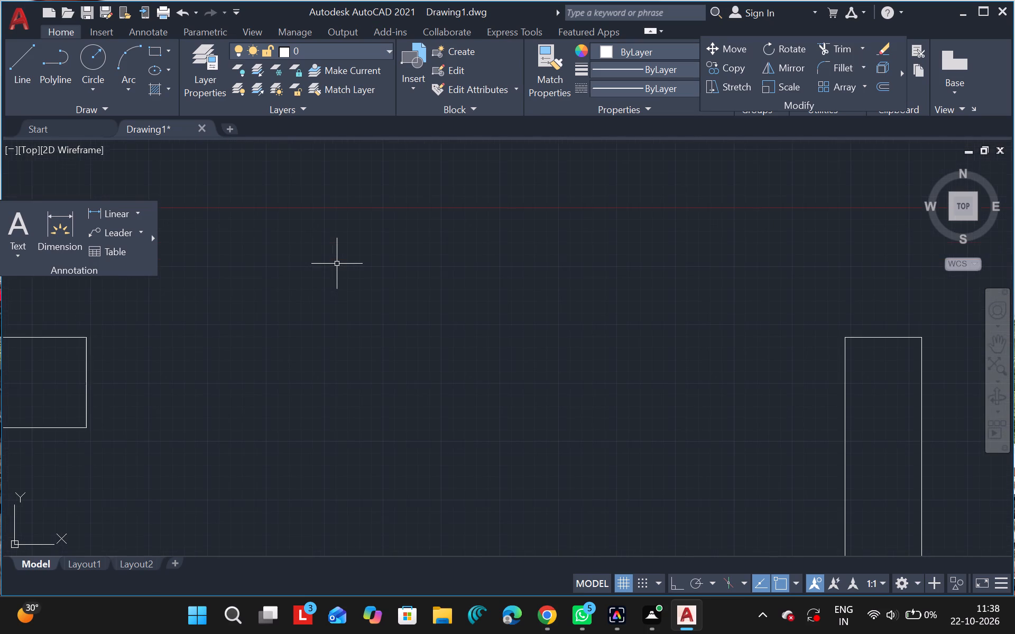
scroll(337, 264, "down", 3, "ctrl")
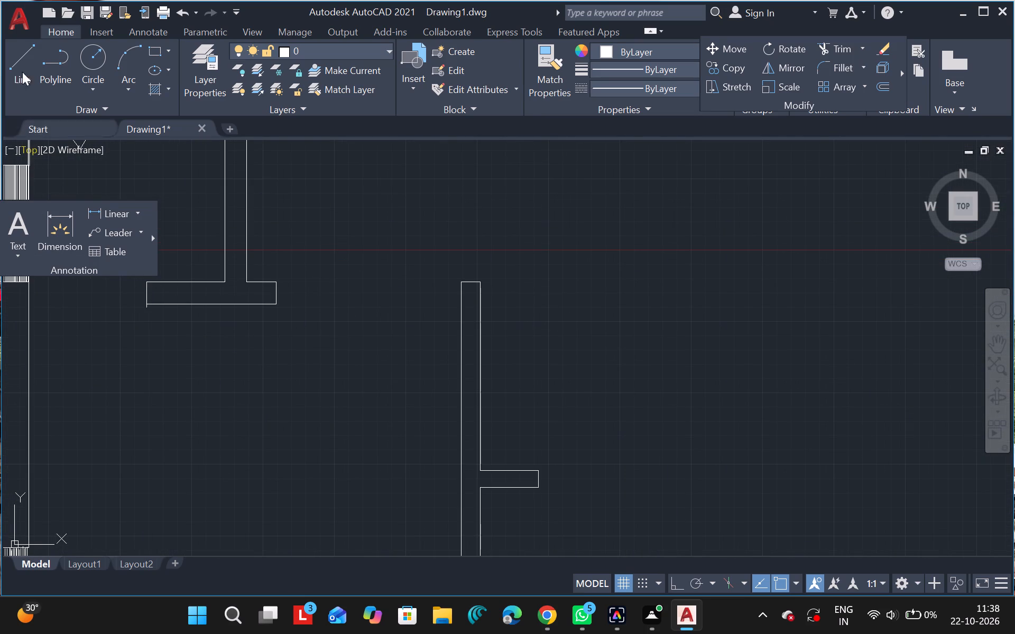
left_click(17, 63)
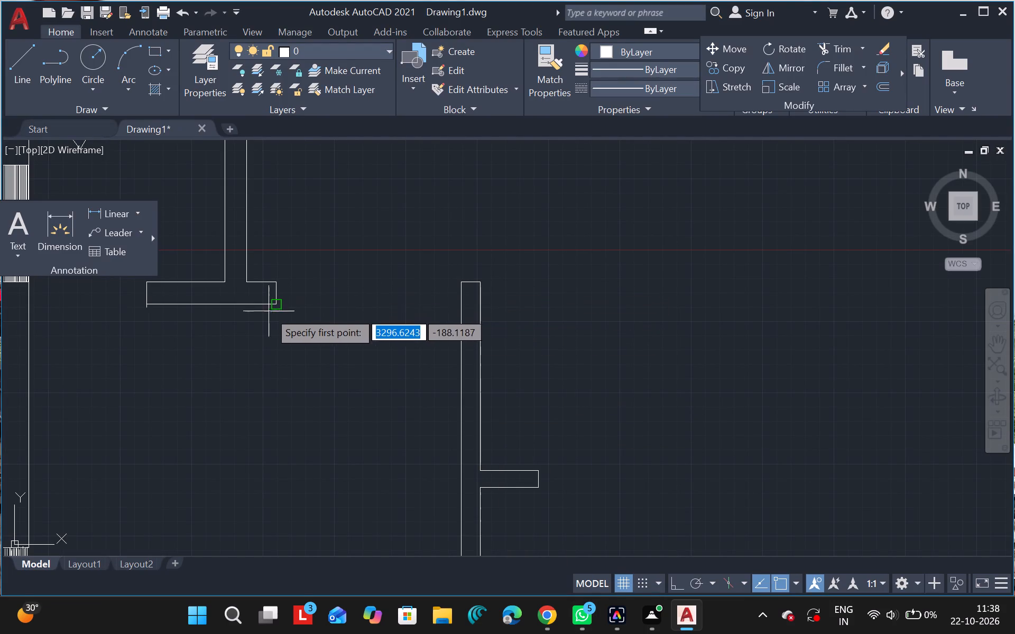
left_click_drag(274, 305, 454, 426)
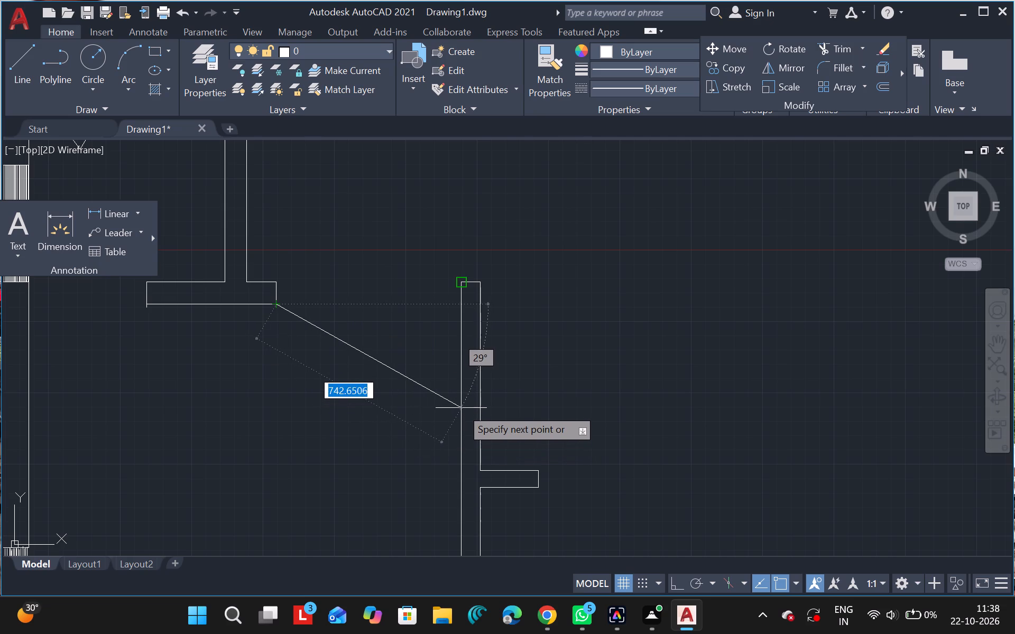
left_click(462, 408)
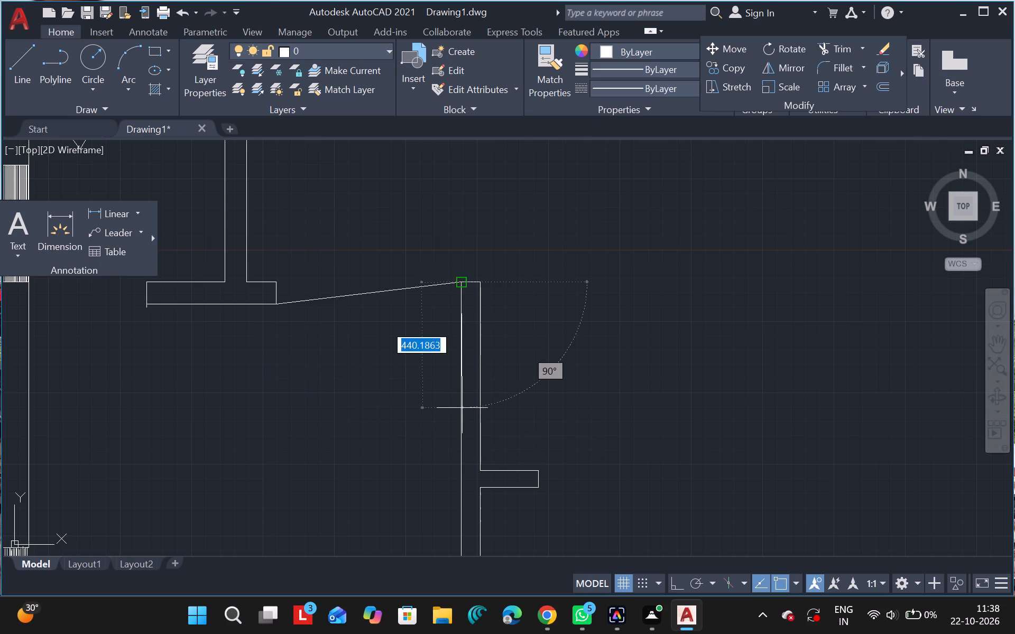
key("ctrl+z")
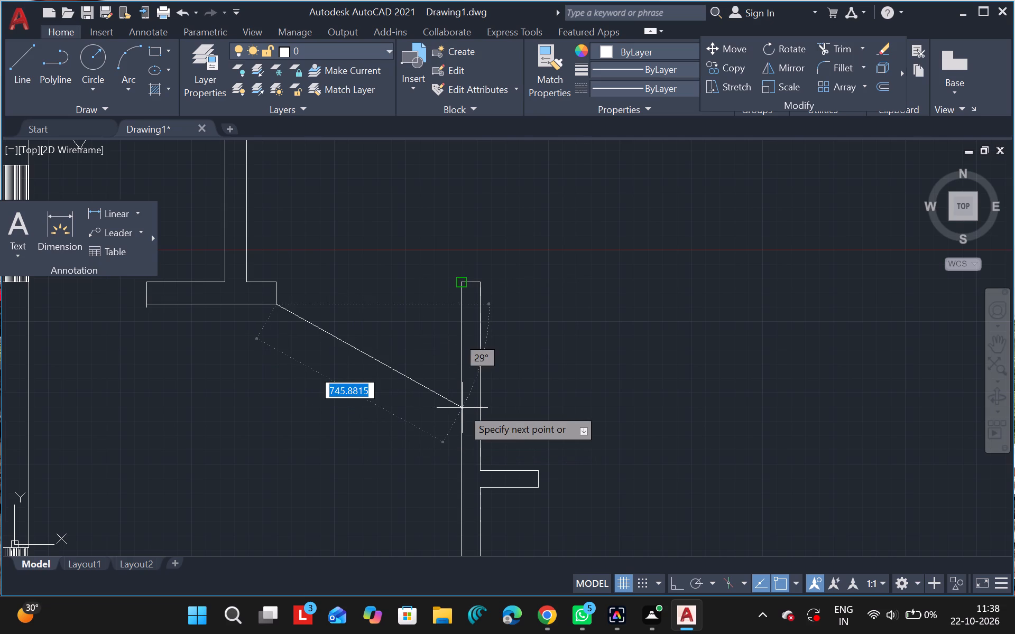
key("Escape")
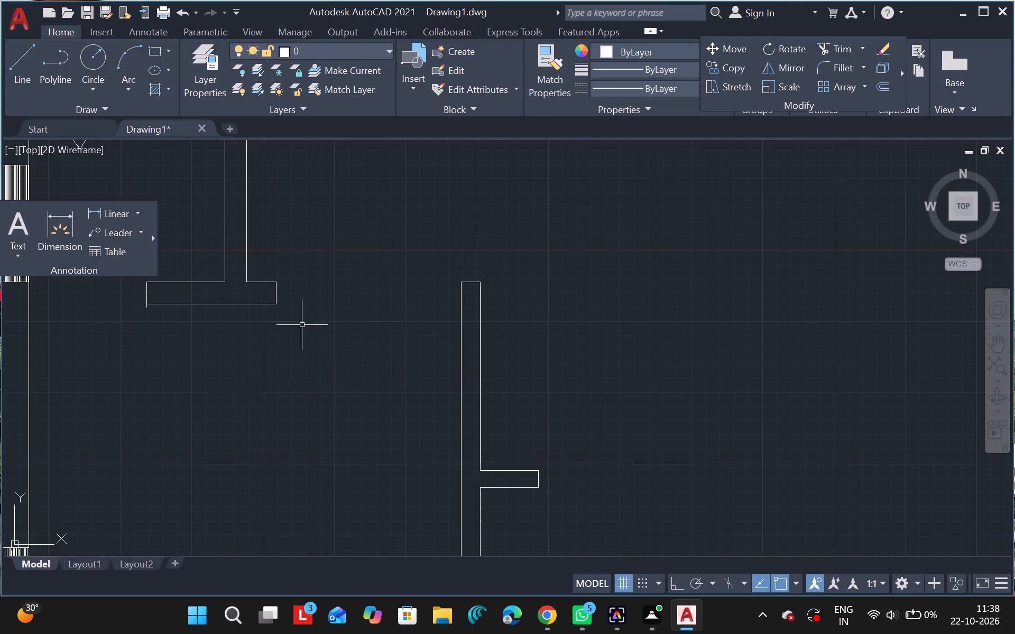
Draw a horizontal guide line south of the short wall's east end, crossing both faces of the east wall.
left_click(26, 53)
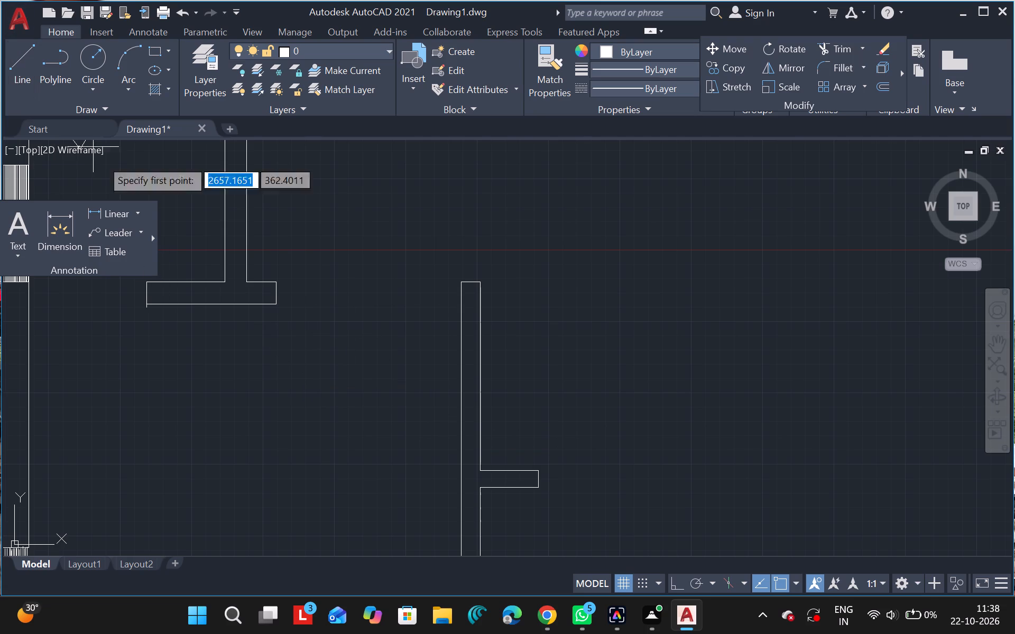
left_click_drag(270, 391, 418, 418)
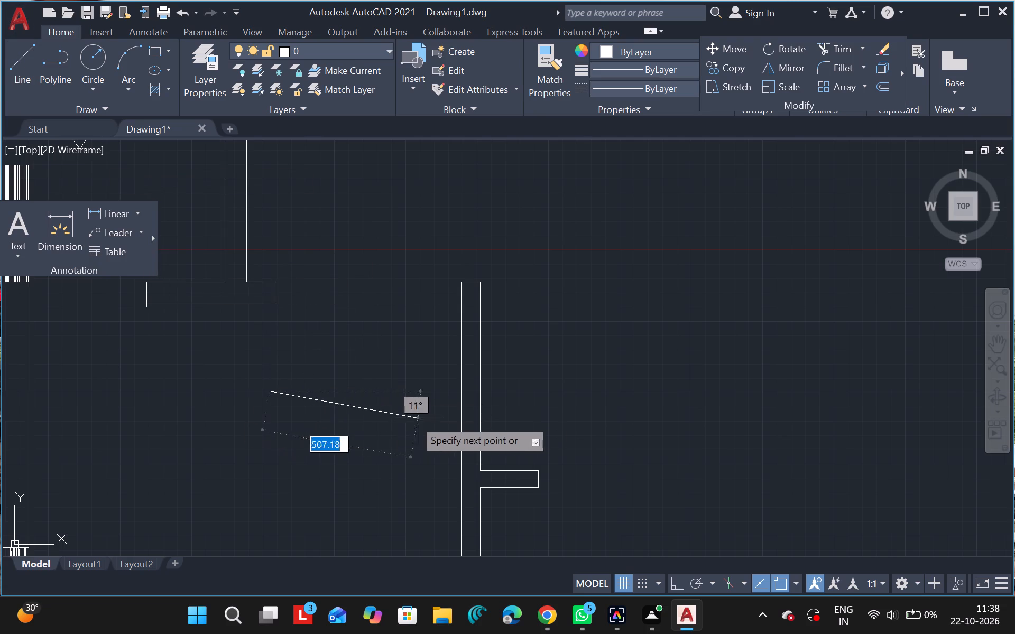
left_click_drag(418, 418, 508, 391)
left_click(508, 391)
key("Escape")
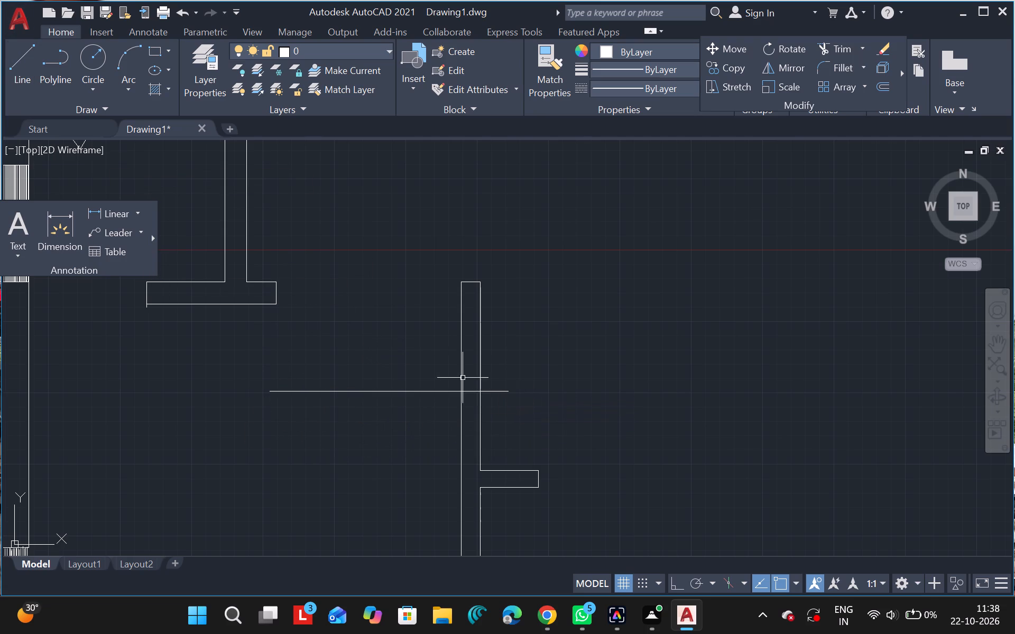
Draw a three-point arc from the short wall's south-east corner through the guide line's crossing with the east wall's inner face, ending east of the wall.
left_click(120, 52)
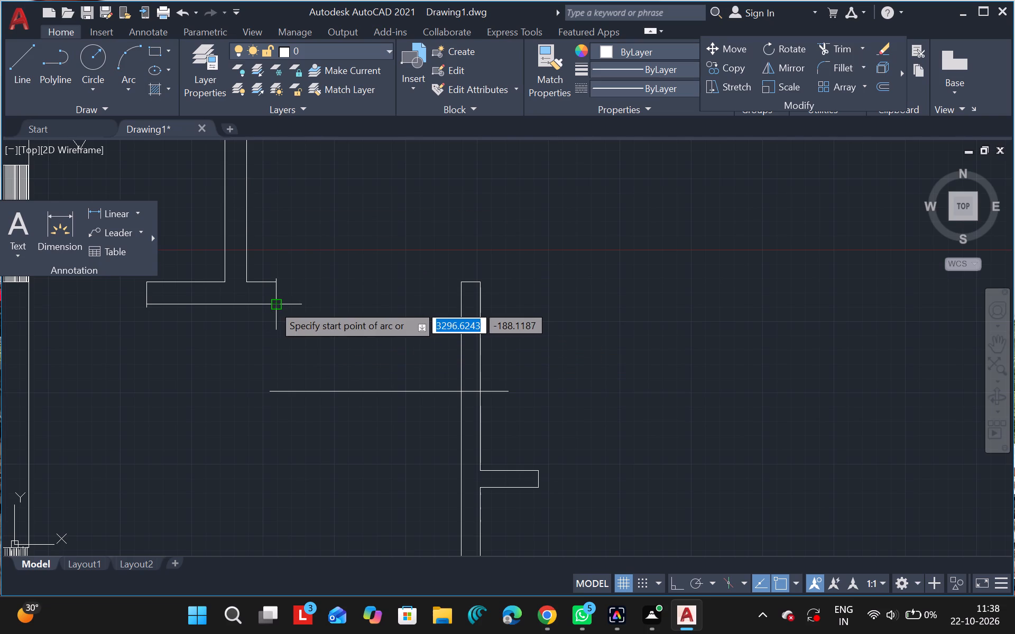
left_click_drag(273, 304, 407, 393)
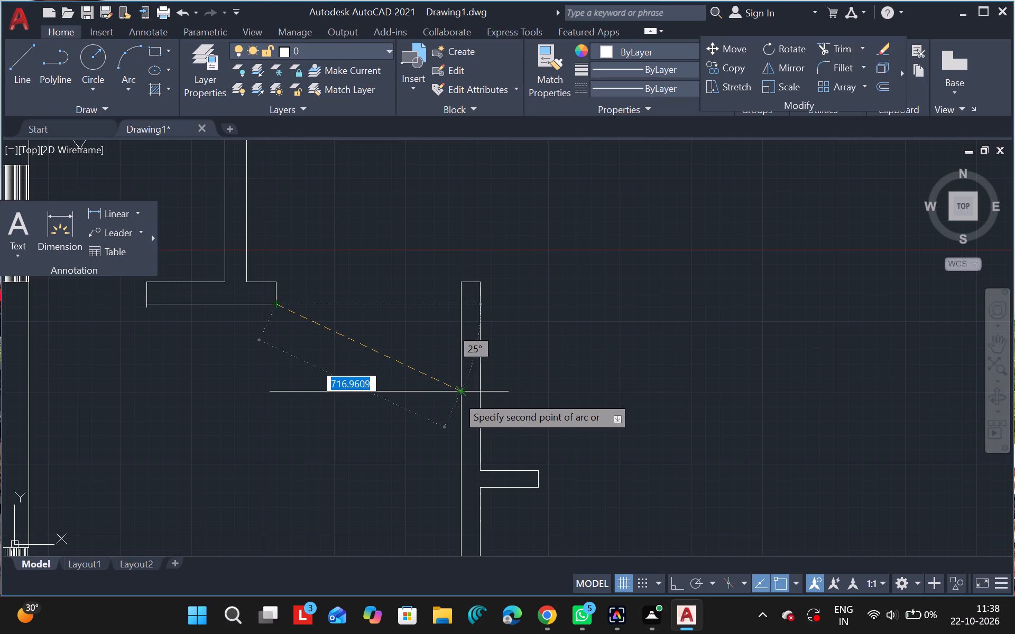
left_click(457, 396)
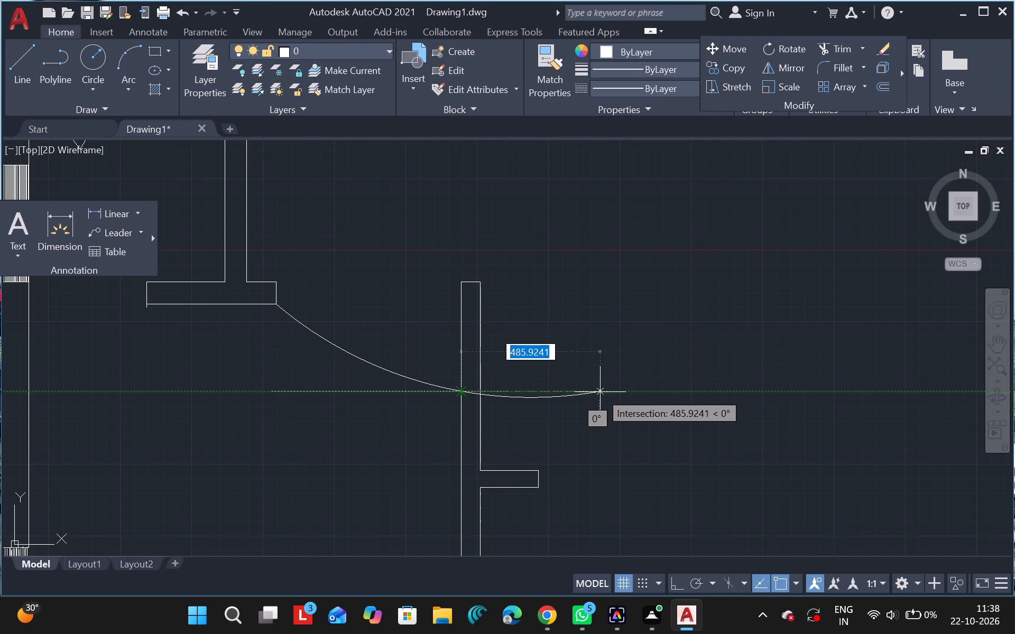
left_click(577, 346)
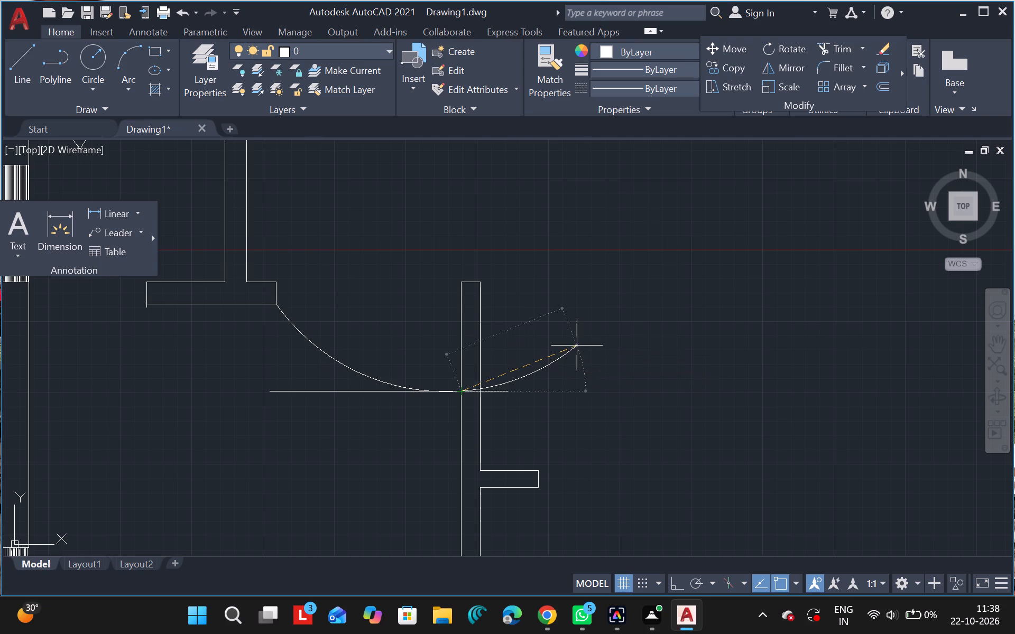
Trim the arc back to the east wall's inner face and remove the guide line's run west of the arc.
type("tr")
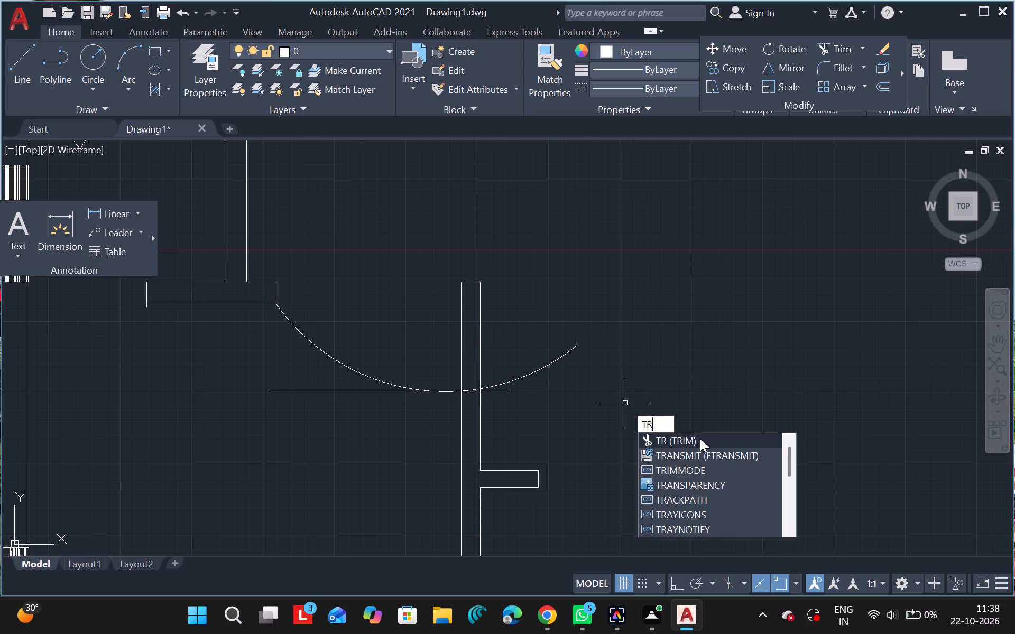
left_click(700, 439)
left_click_drag(544, 370, 487, 440)
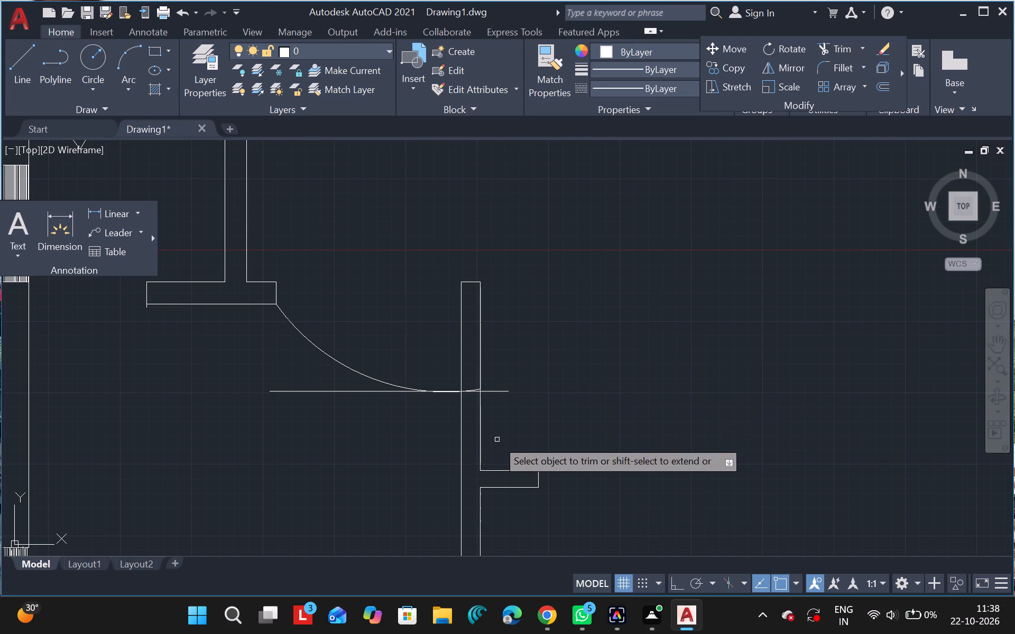
left_click_drag(487, 440, 377, 398)
left_click_drag(368, 392, 465, 390)
left_click_drag(465, 390, 488, 422)
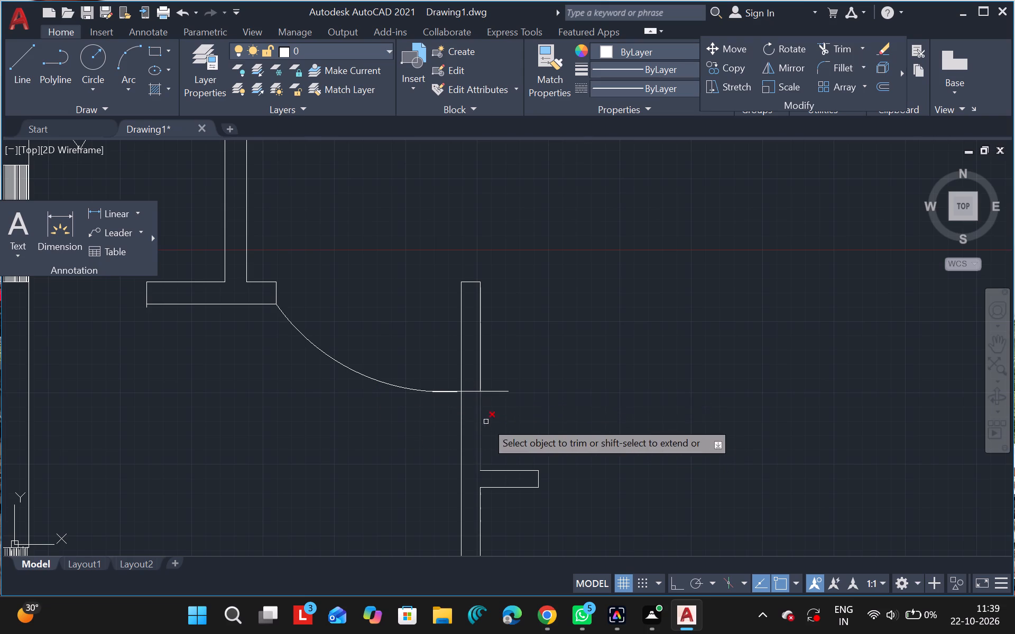
Trim the guide line east of and inside the east wall, plus the overlapping piece beside the wall's inner face.
left_click_drag(488, 422, 496, 390)
left_click_drag(496, 390, 467, 420)
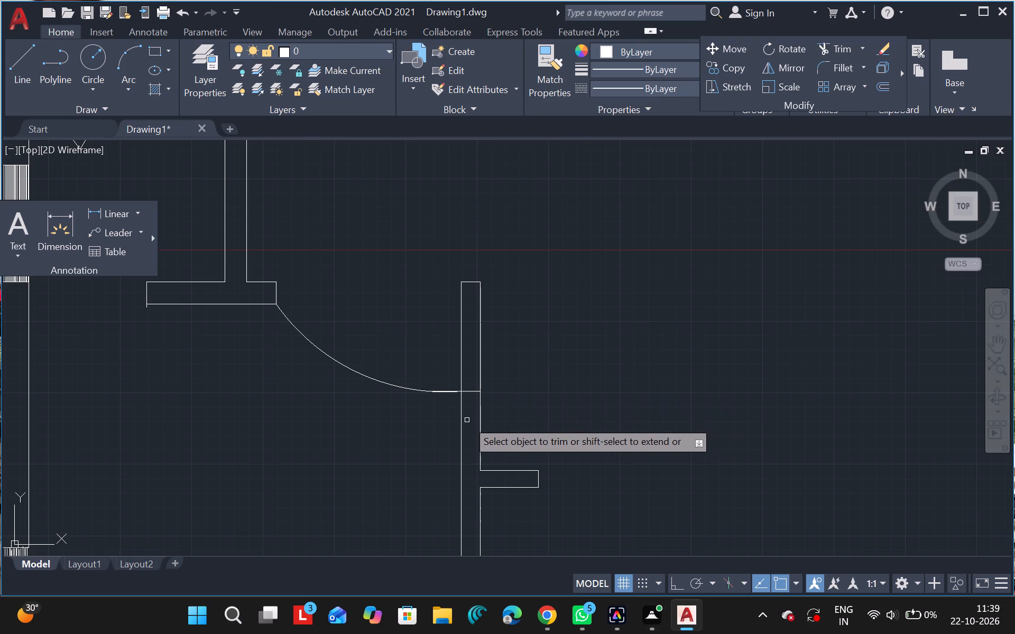
left_click_drag(467, 420, 467, 390)
left_click_drag(467, 390, 482, 422)
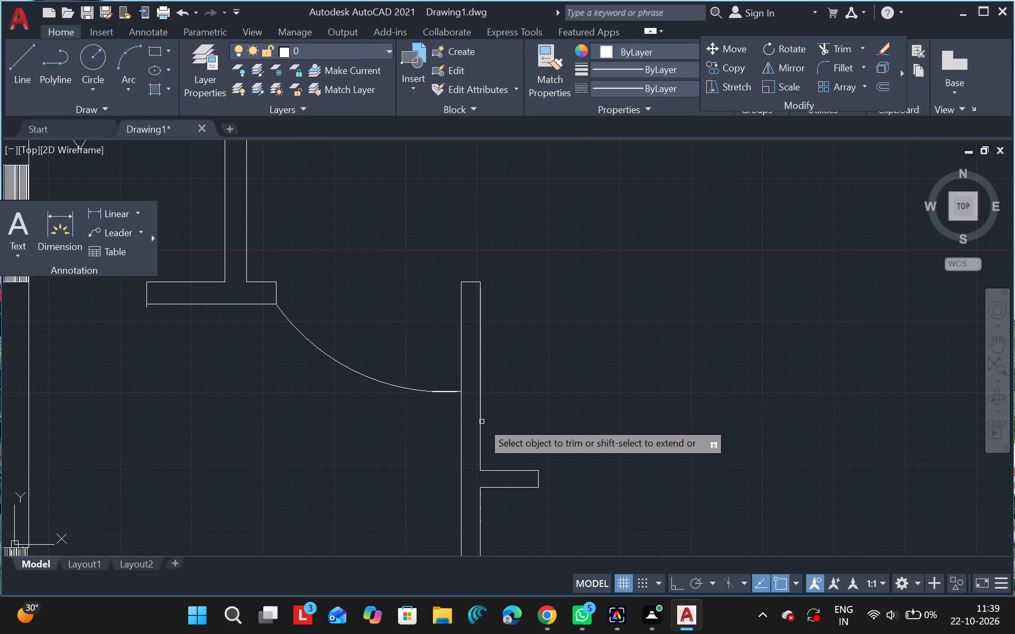
left_click_drag(482, 422, 445, 393)
left_click(445, 393)
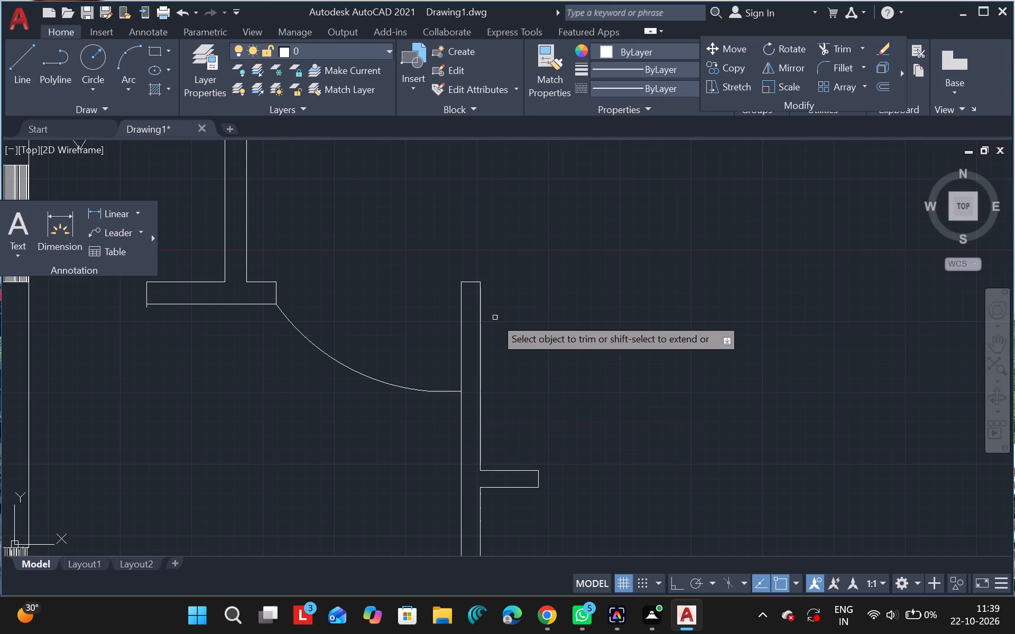
scroll(495, 318, "up", 1, "ctrl")
scroll(495, 318, "down", 2, "ctrl")
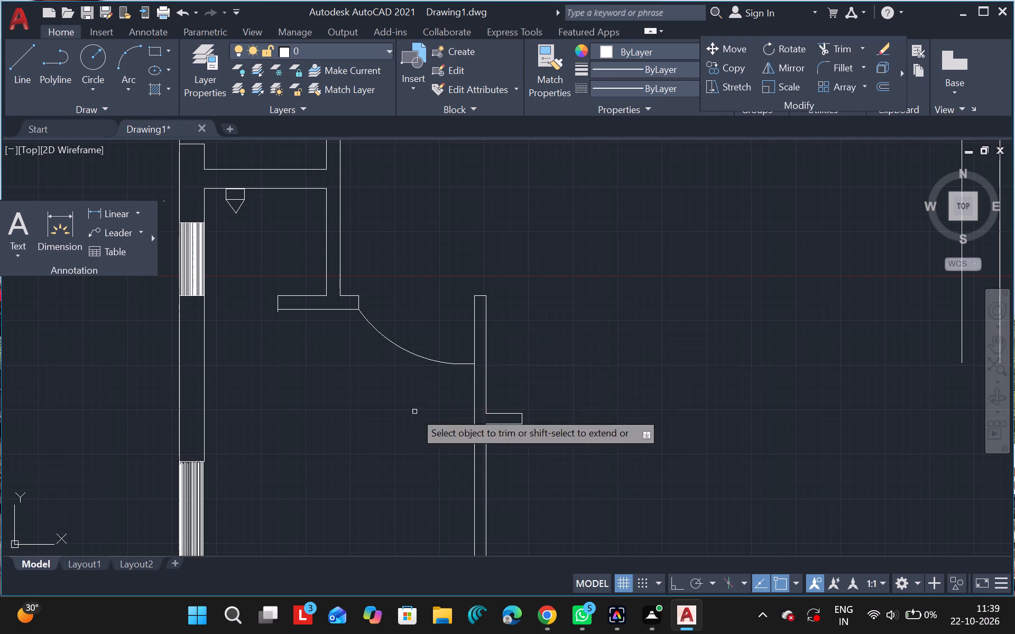
key("Escape")
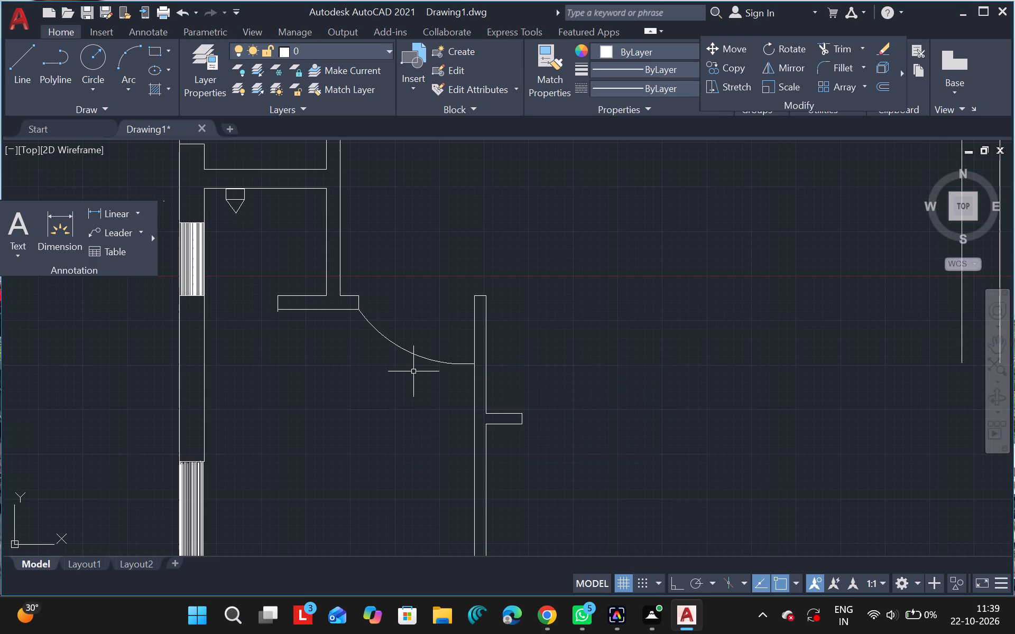
Draw a horizontal line across the door opening from the east wall's north-west corner to the short wall's north-east corner.
scroll(428, 347, "up", 2, "ctrl")
scroll(428, 347, "down", 2, "ctrl")
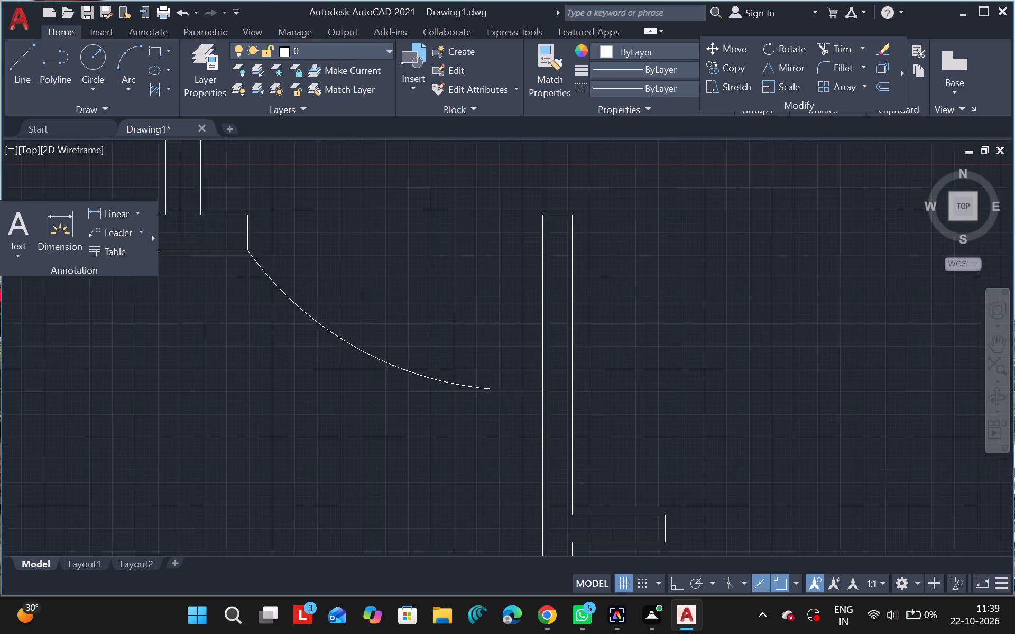
scroll(428, 347, "down", 1, "ctrl")
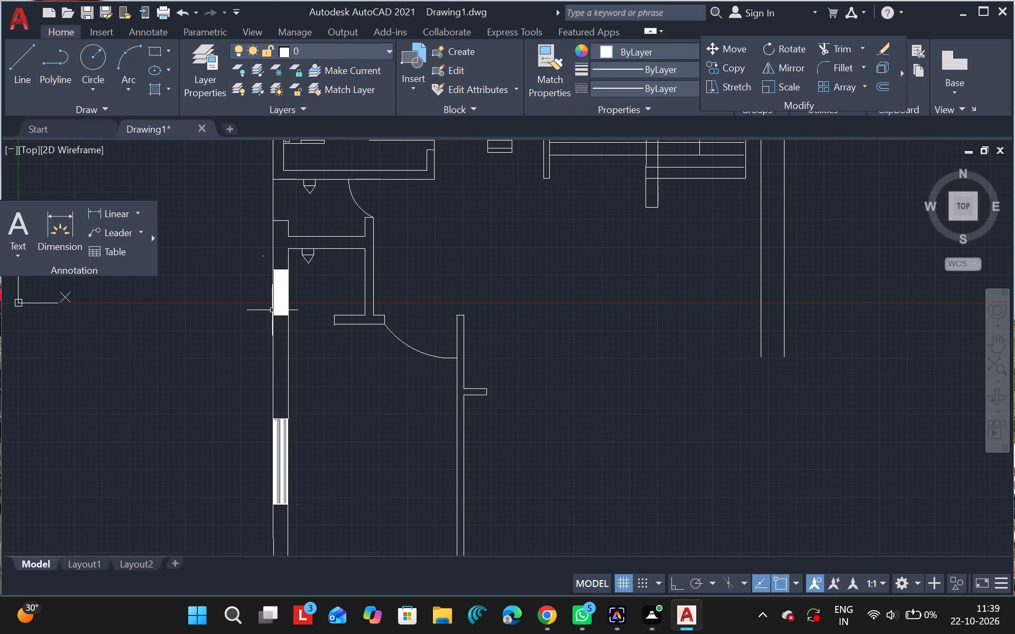
left_click(16, 49)
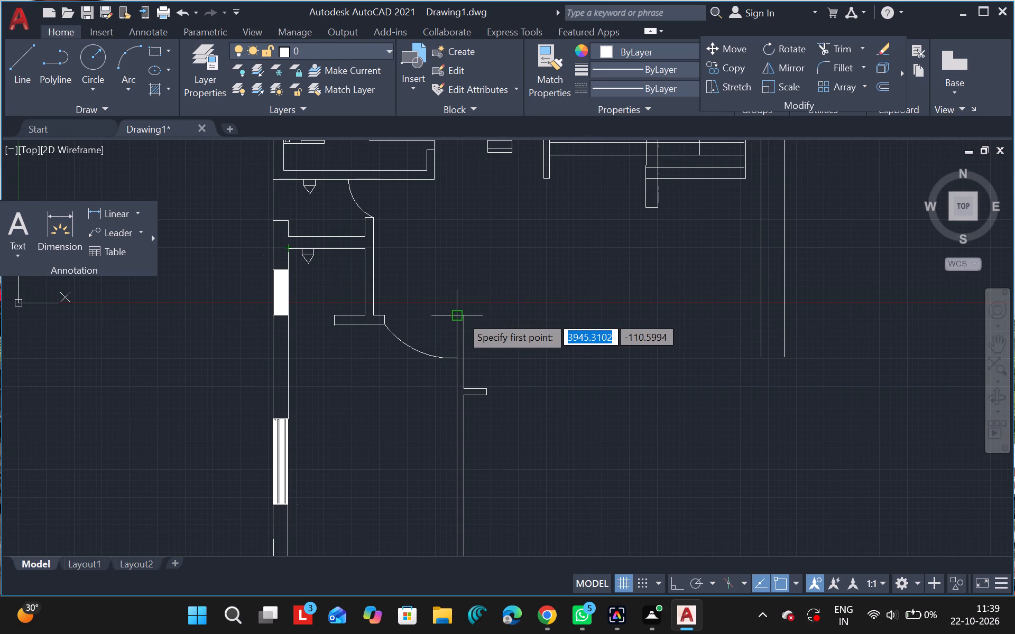
left_click_drag(460, 316, 398, 315)
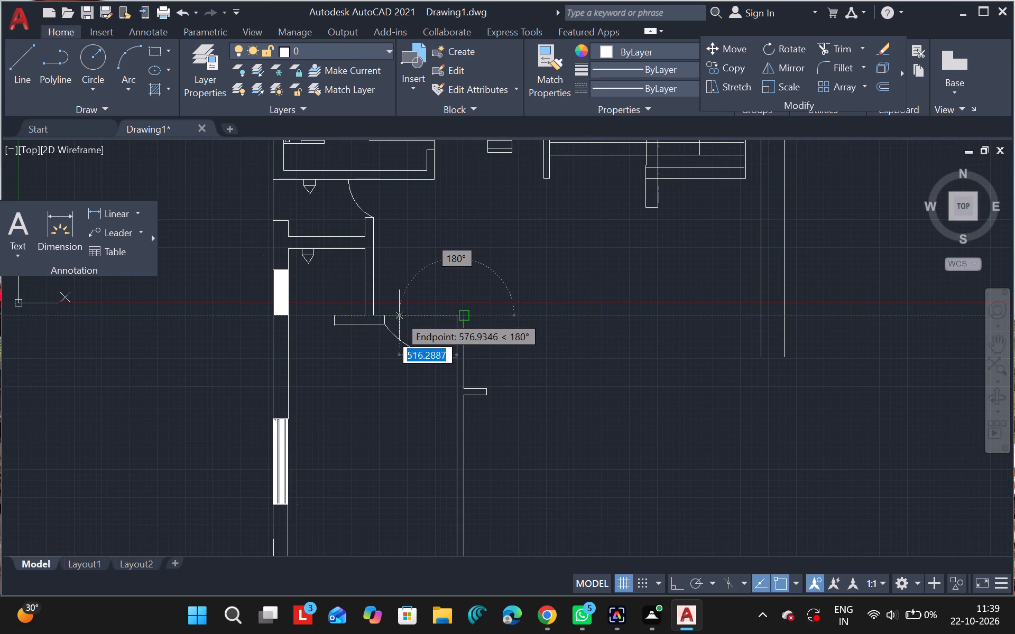
left_click_drag(398, 315, 384, 315)
left_click(384, 315)
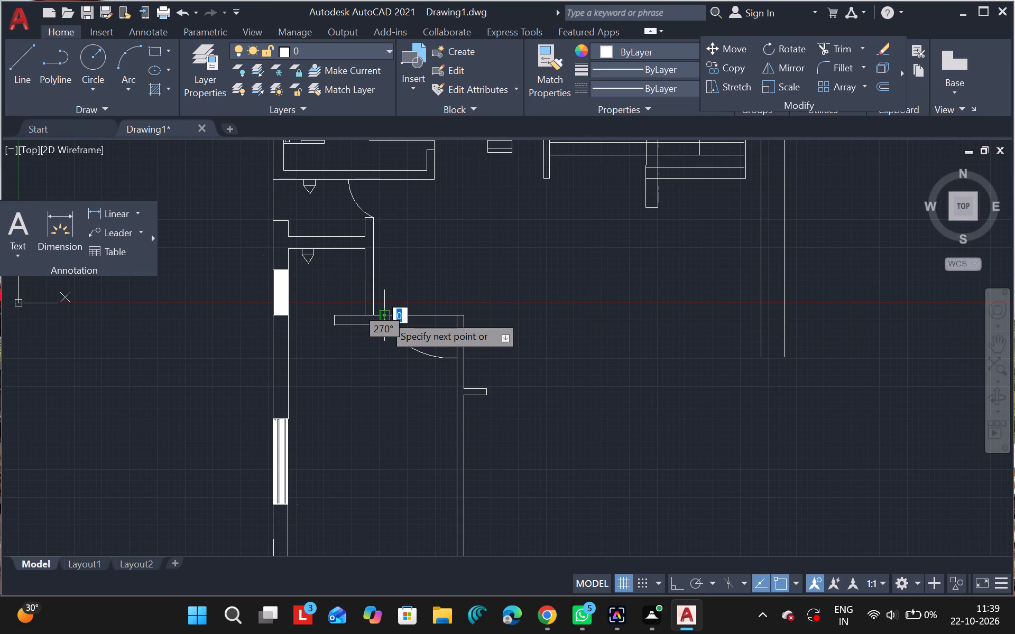
key("Escape")
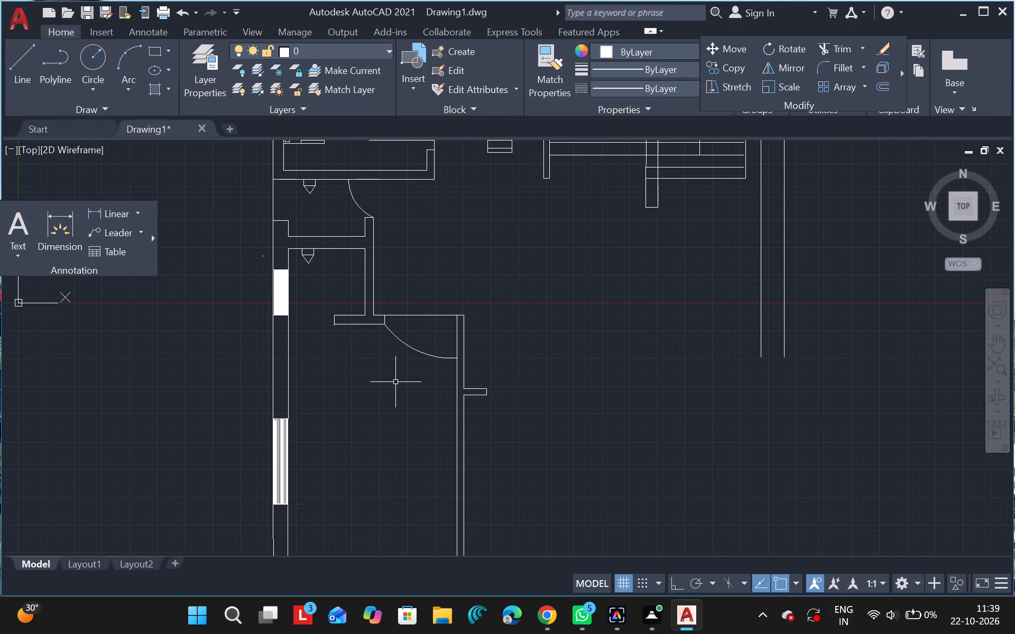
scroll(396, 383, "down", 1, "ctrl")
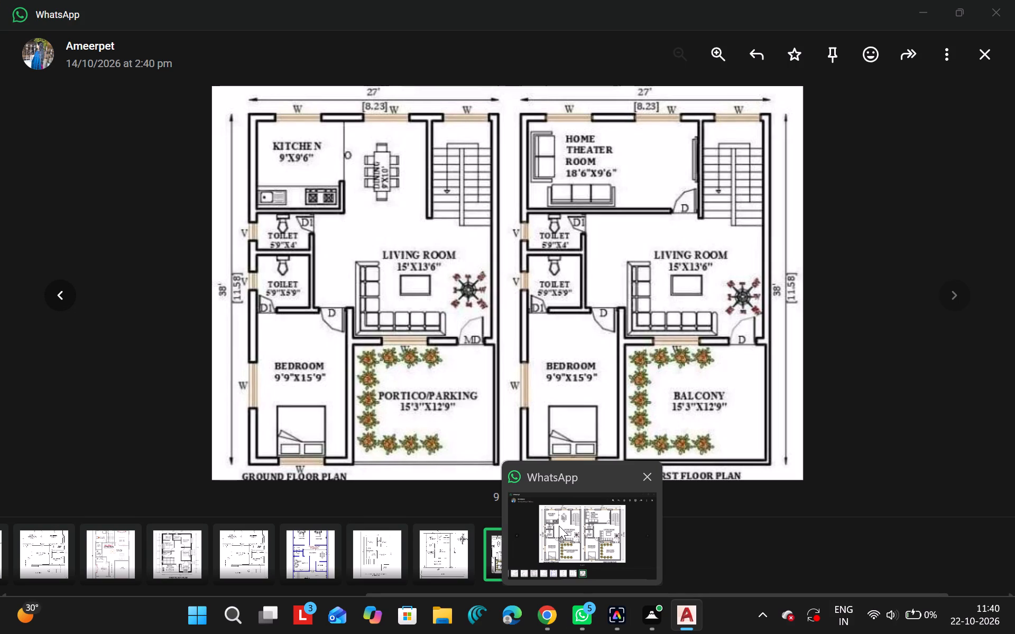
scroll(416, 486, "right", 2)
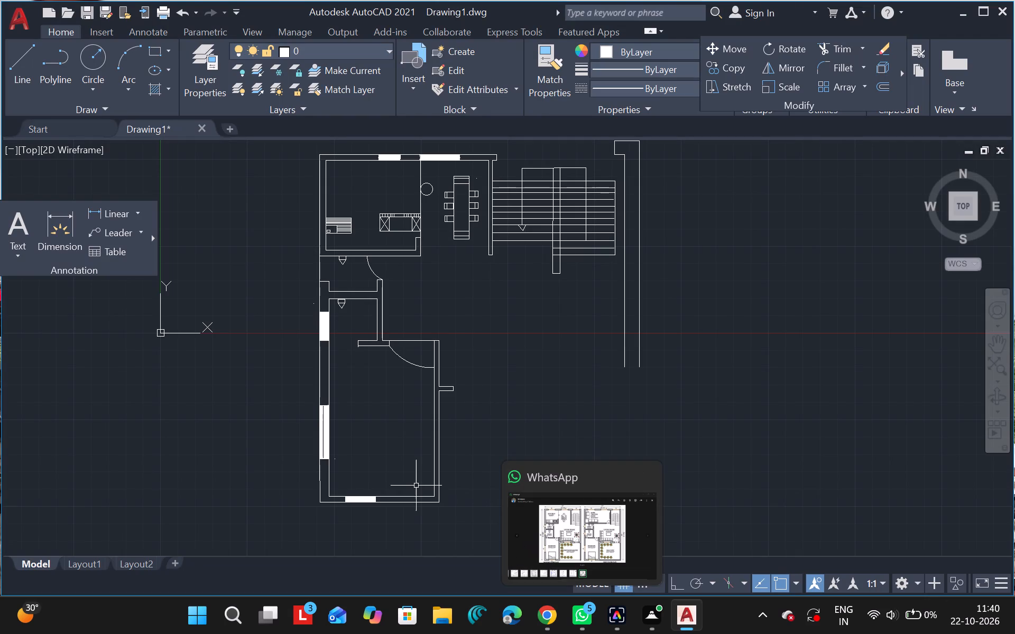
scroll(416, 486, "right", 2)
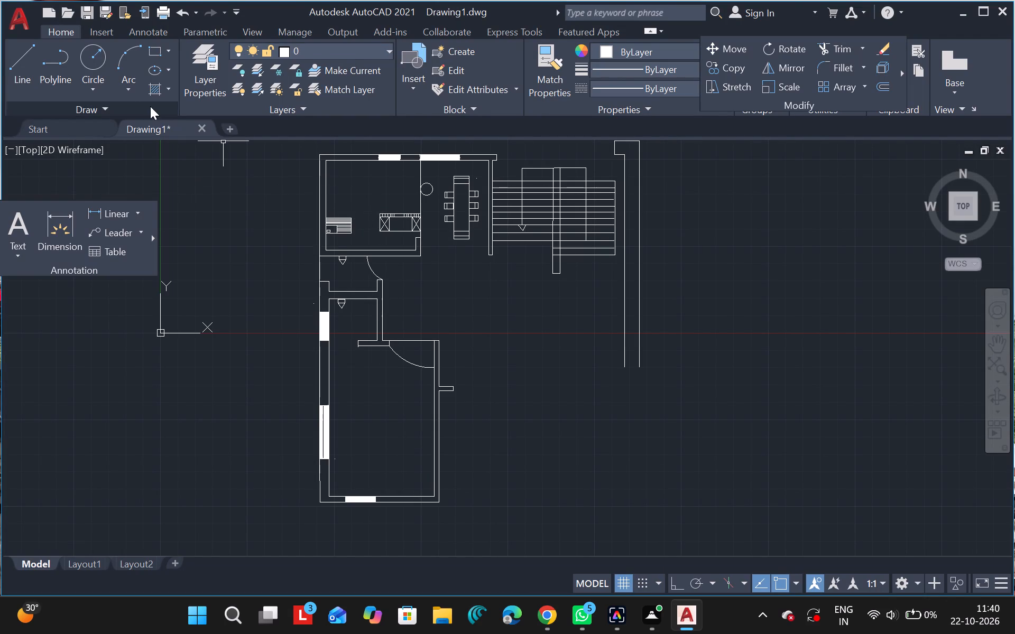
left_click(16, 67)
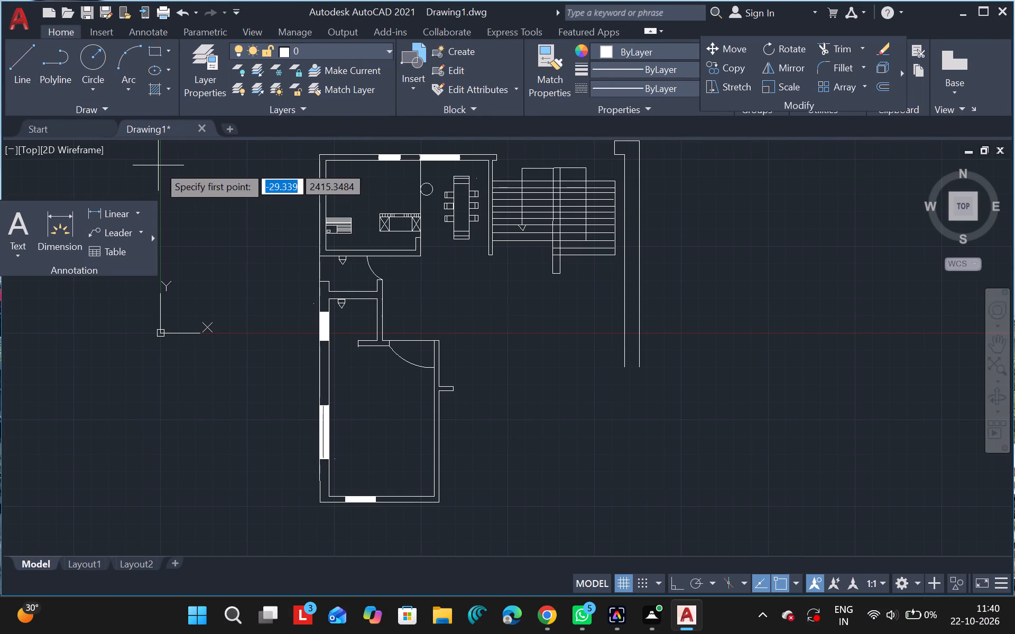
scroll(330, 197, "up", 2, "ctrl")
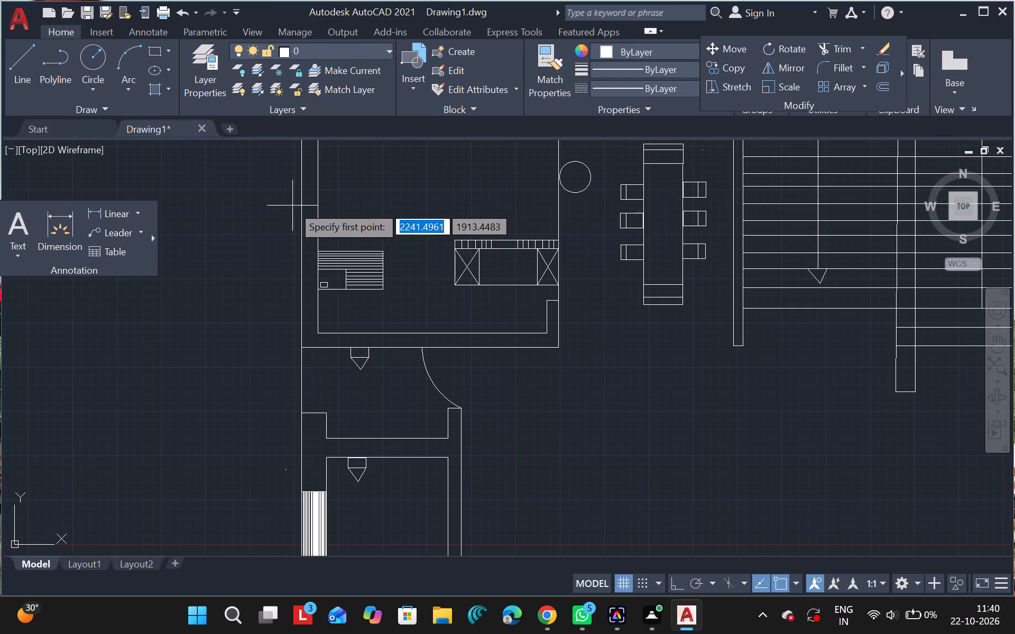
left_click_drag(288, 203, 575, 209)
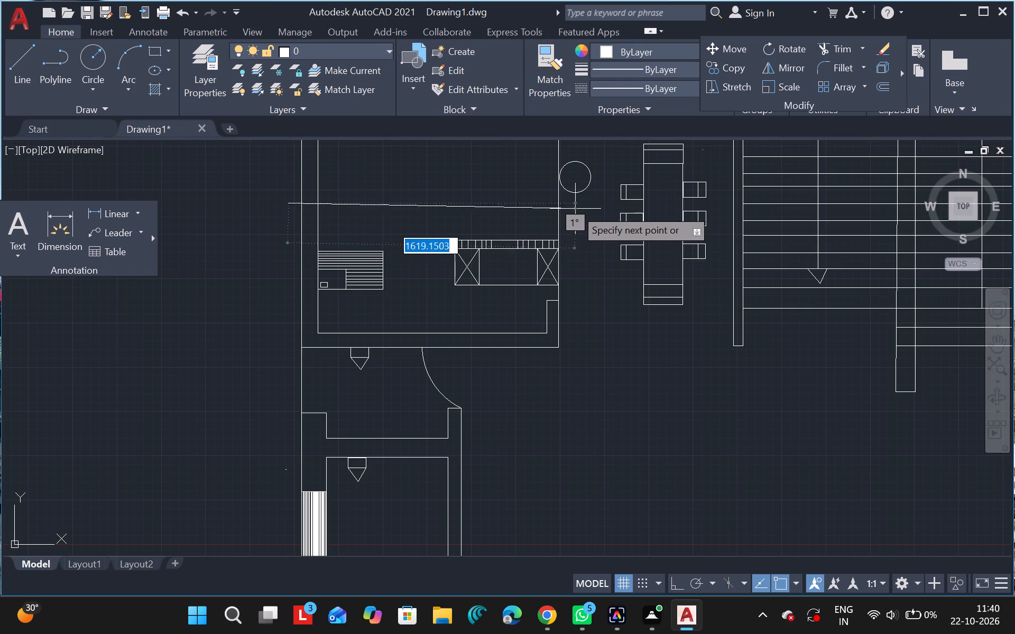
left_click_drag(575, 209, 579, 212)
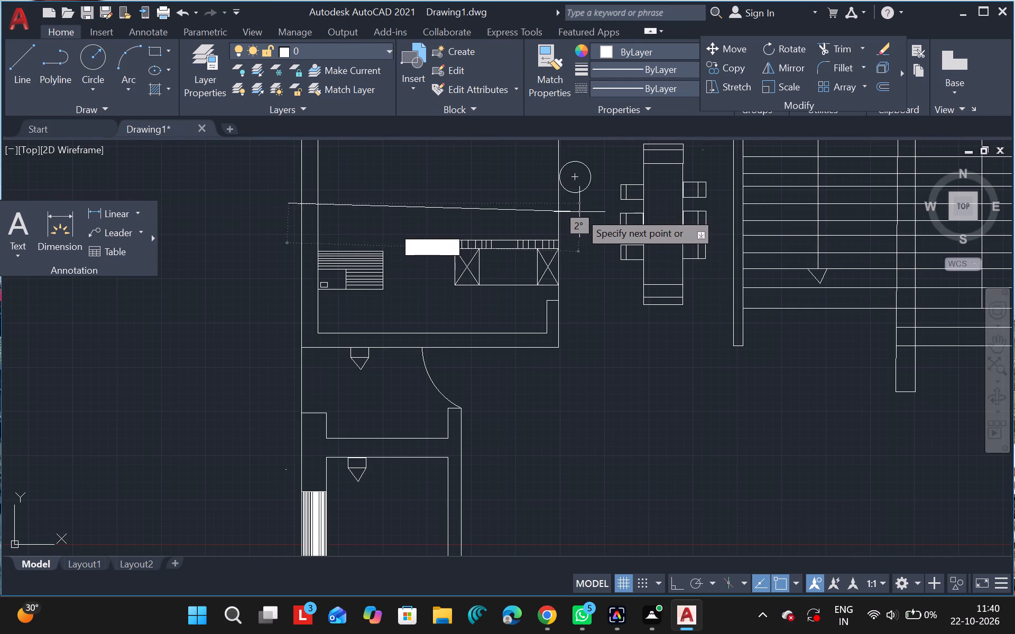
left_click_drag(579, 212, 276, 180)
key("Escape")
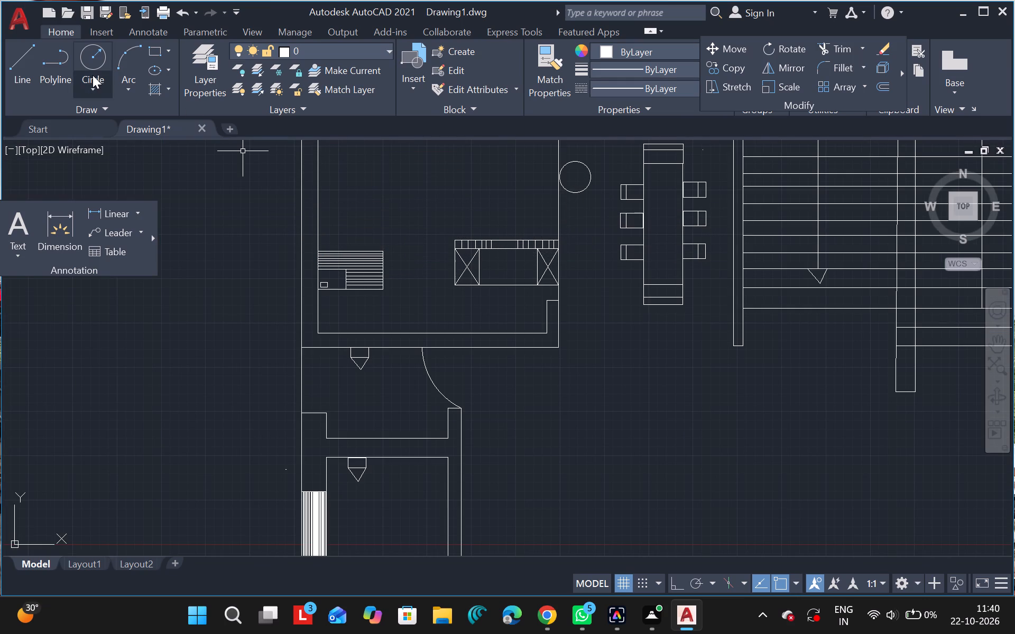
Draw a nearly horizontal line about 1630 units long across the kitchen, north of its fixtures, overshooting the west wall and east partition.
left_click(29, 64)
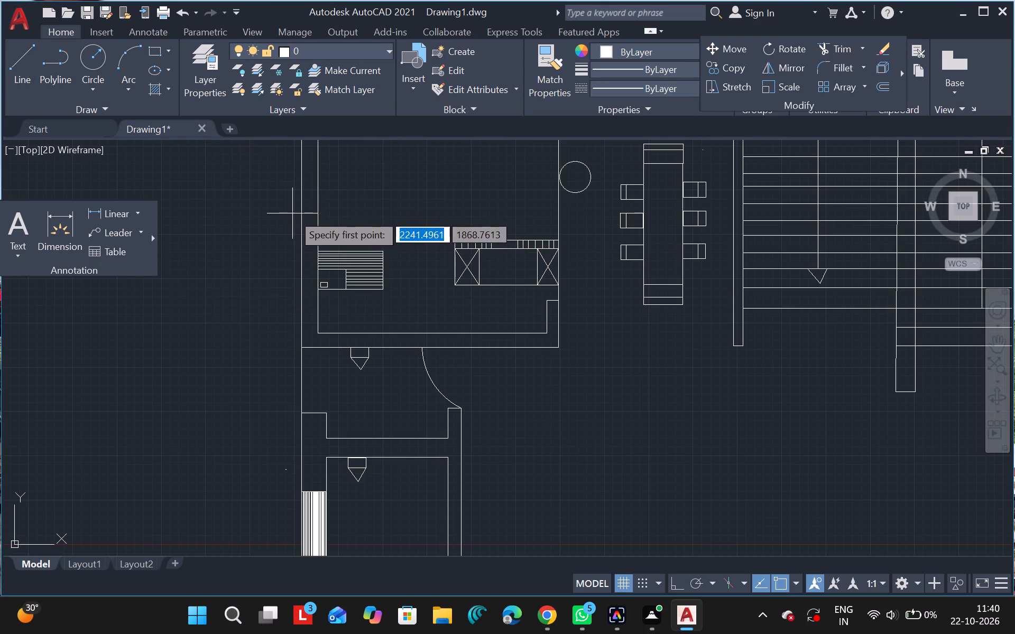
left_click_drag(292, 213, 442, 210)
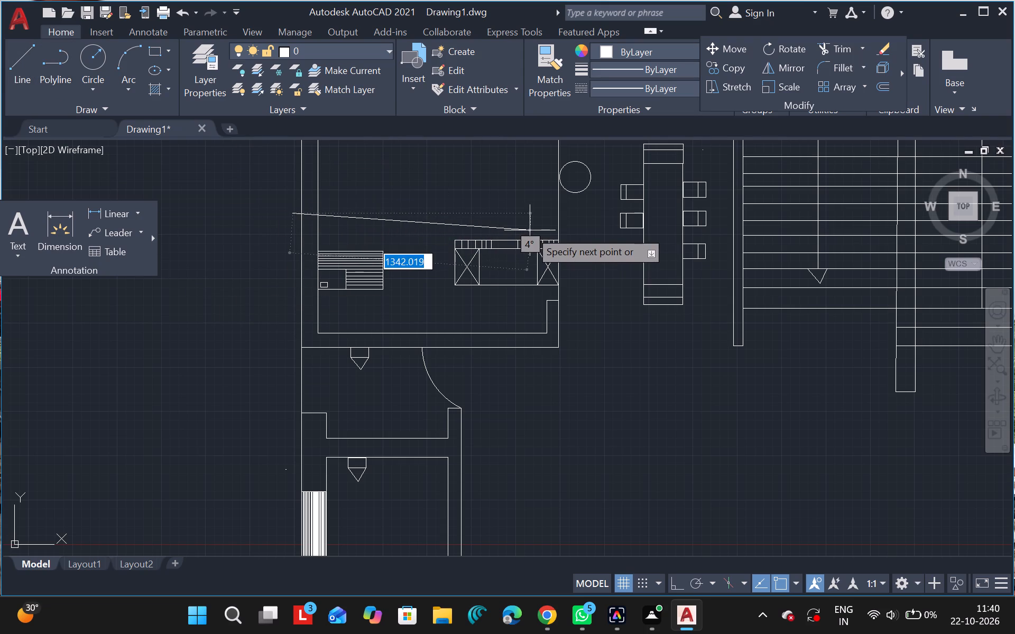
left_click(583, 215)
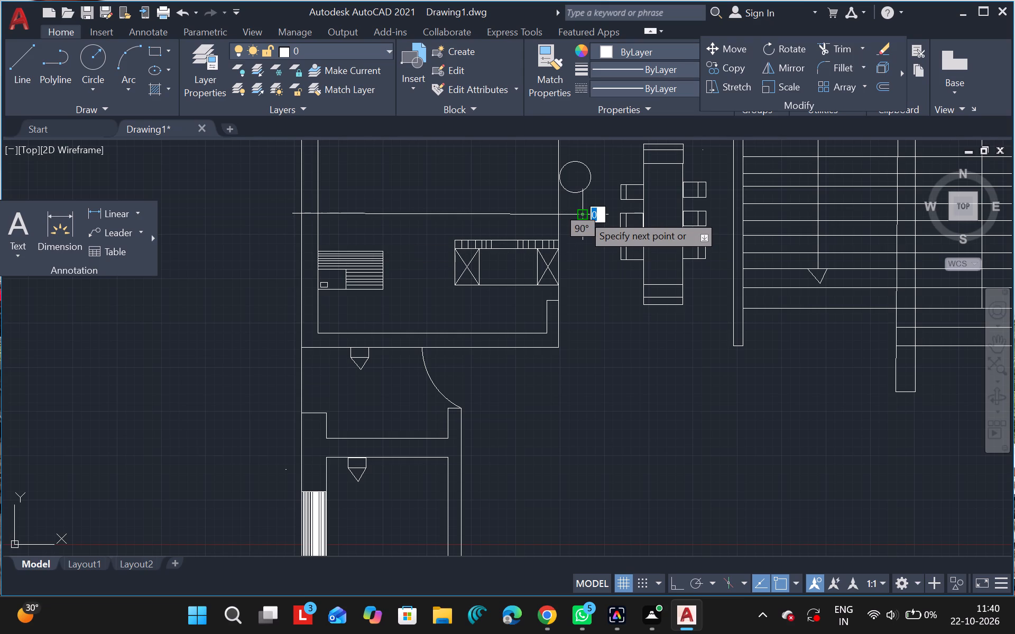
key("Escape")
Trim the new kitchen line's overshoots back to the east partition and the west wall's inner face.
type("tr")
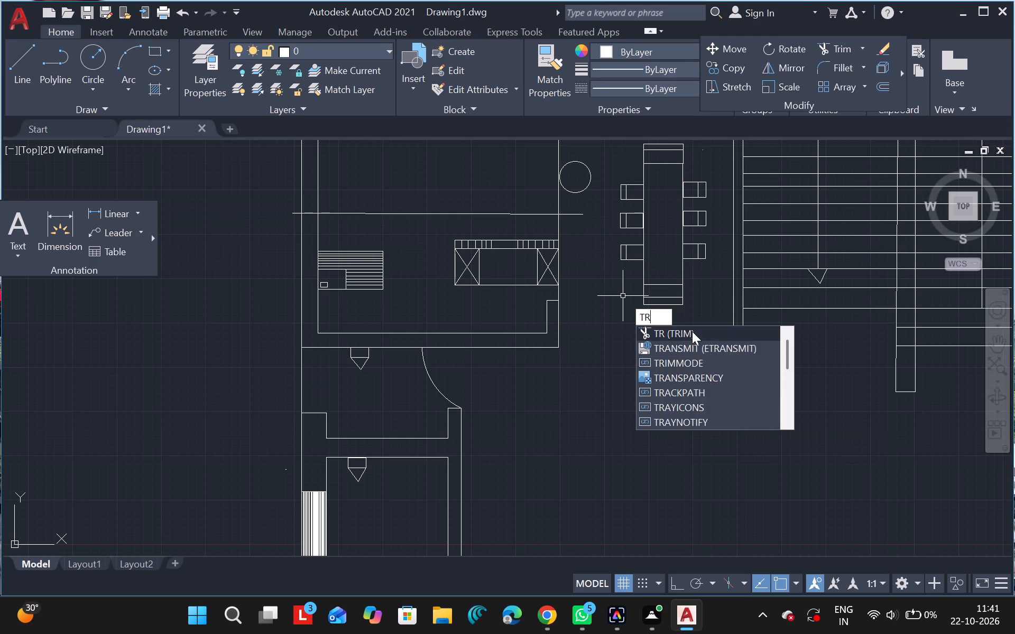
left_click_drag(692, 331, 574, 213)
left_click_drag(574, 213, 292, 204)
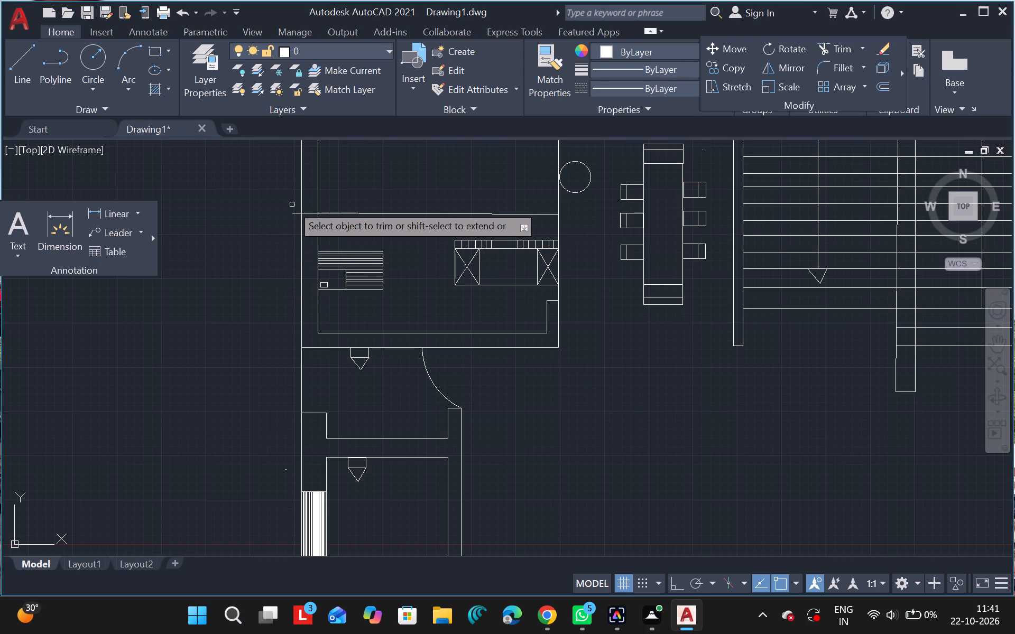
left_click_drag(292, 204, 294, 213)
left_click_drag(294, 213, 312, 215)
left_click_drag(312, 215, 583, 289)
scroll(583, 289, "down", 1, "ctrl")
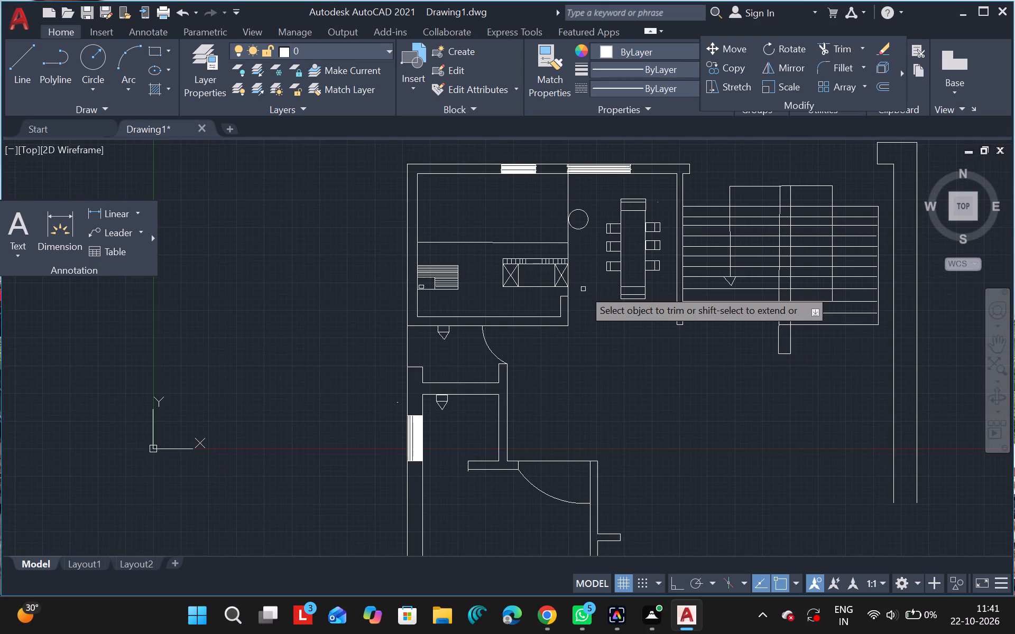
scroll(678, 434, "down", 1, "ctrl")
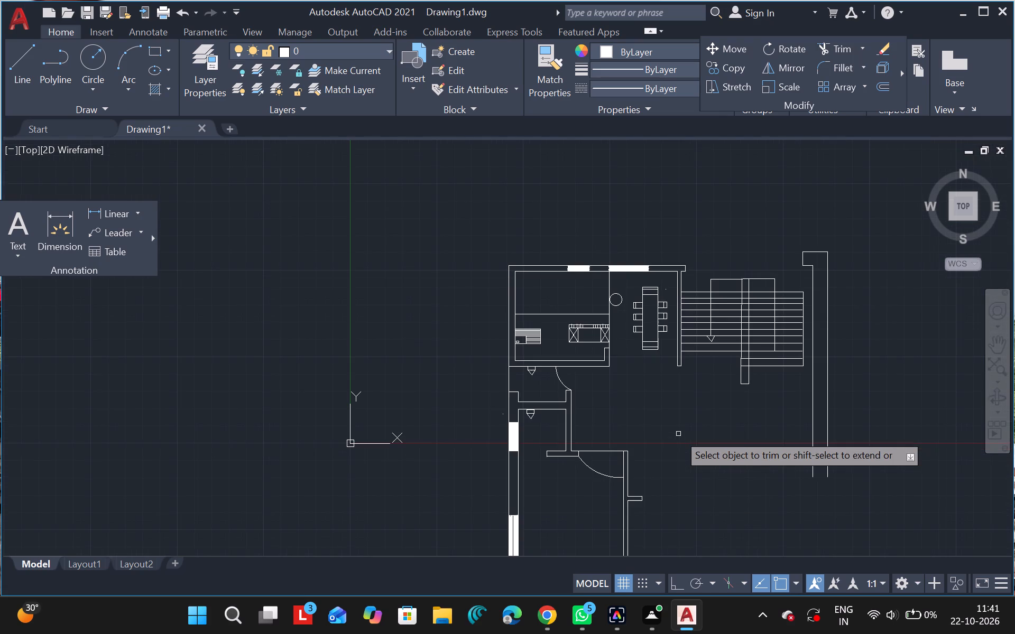
scroll(678, 434, "down", 1, "ctrl")
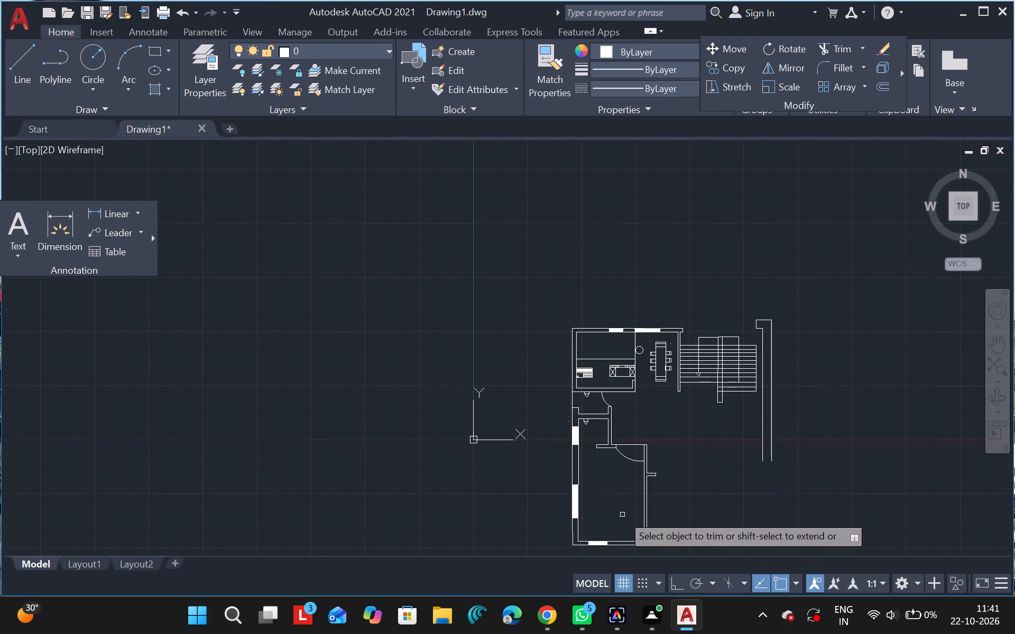
key("Escape")
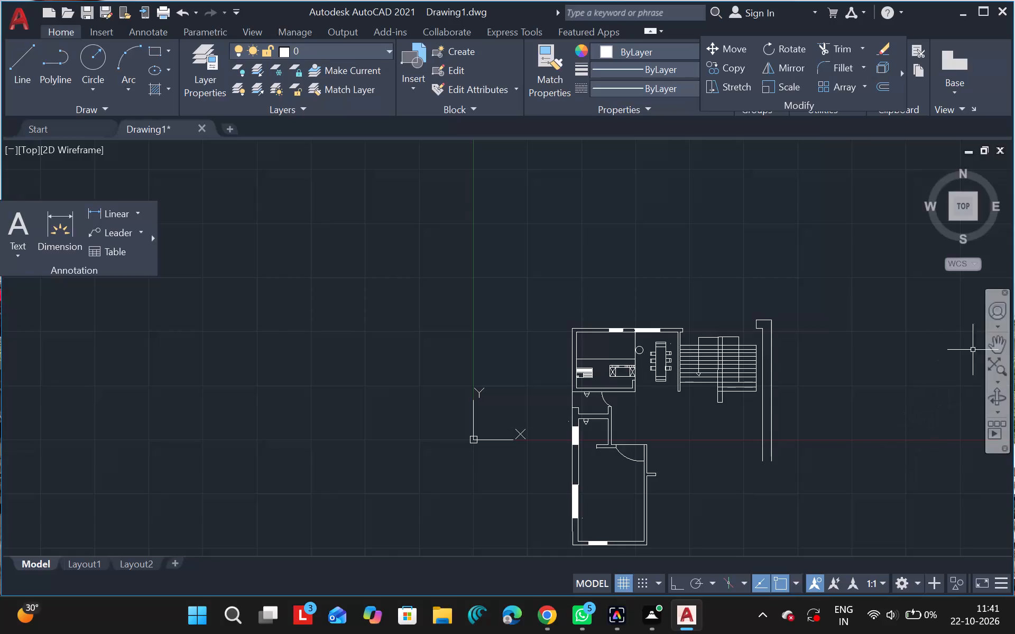
Draw a three-line bed outline from the south window's west end, about 606 units north, east, and south to the window's east end.
left_click_drag(996, 338, 1003, 337)
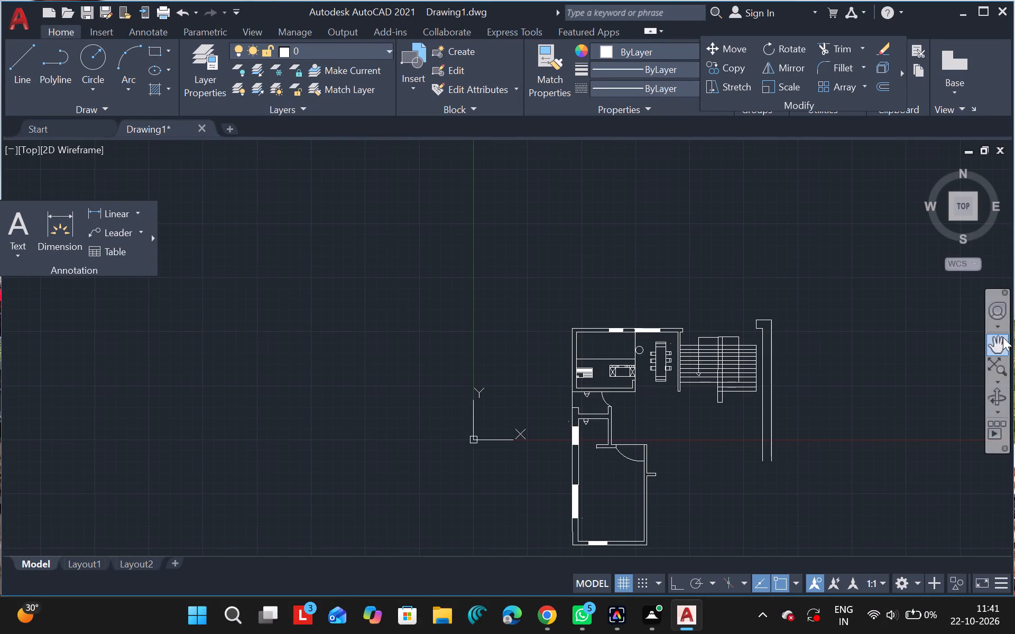
left_click_drag(1003, 337, 1002, 344)
left_click(1002, 344)
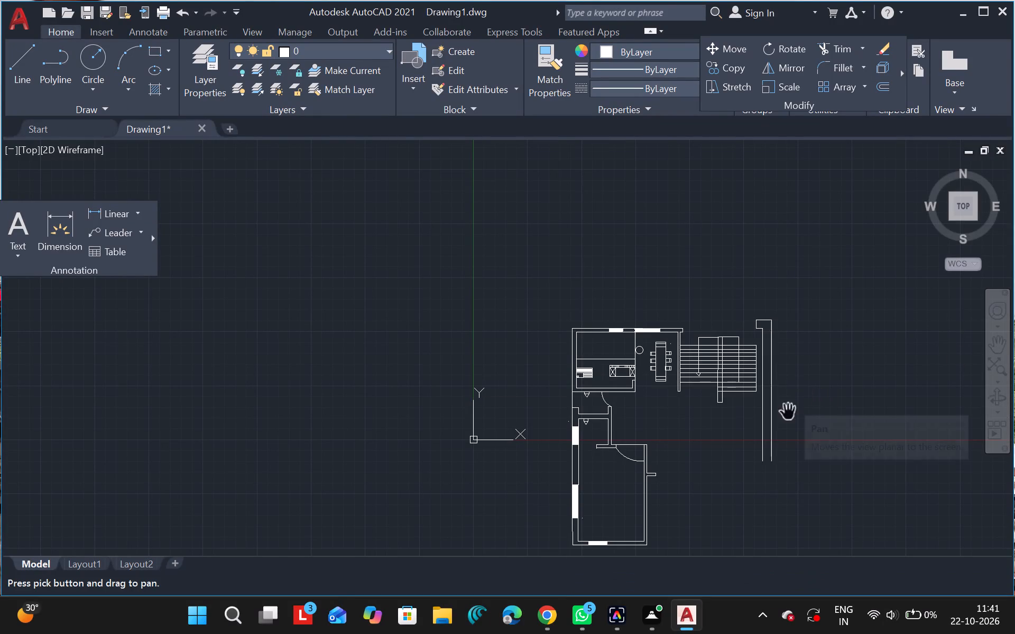
left_click_drag(708, 451, 493, 289)
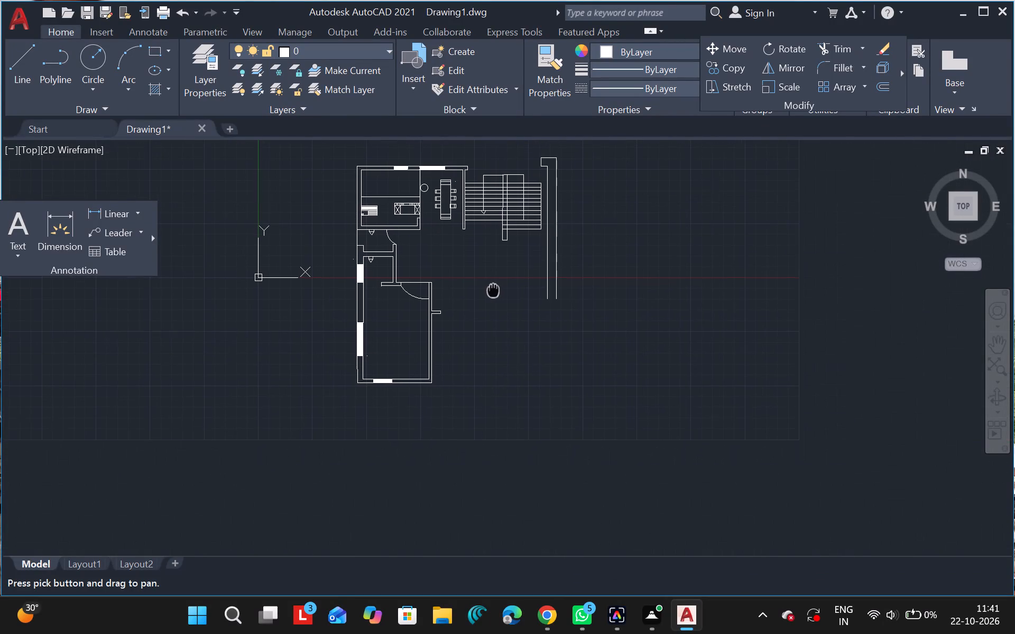
left_click_drag(493, 289, 494, 289)
key("Escape")
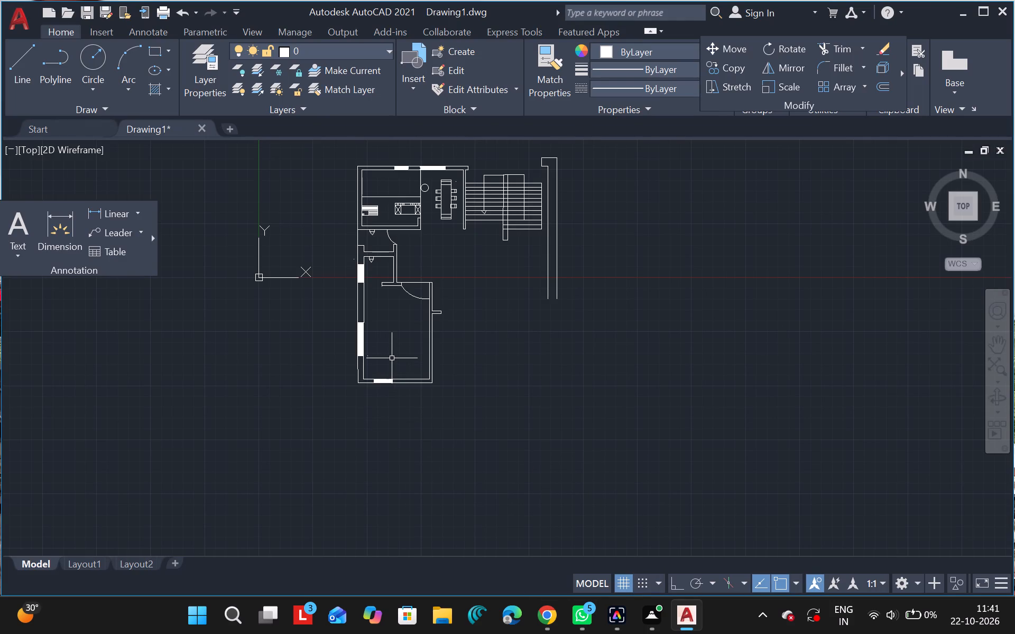
scroll(392, 358, "up", 2, "ctrl")
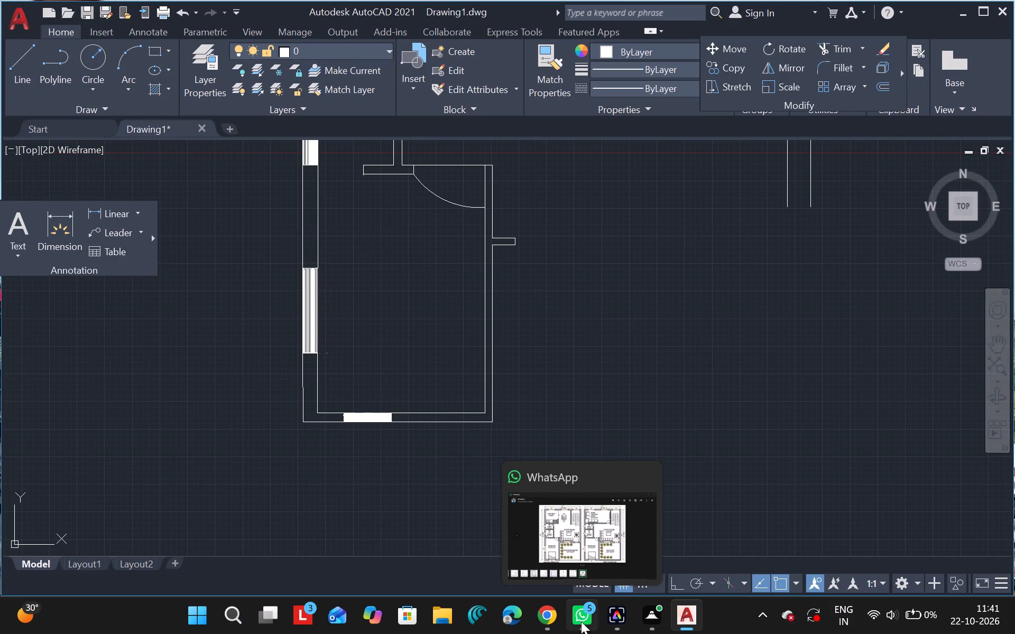
left_click(17, 69)
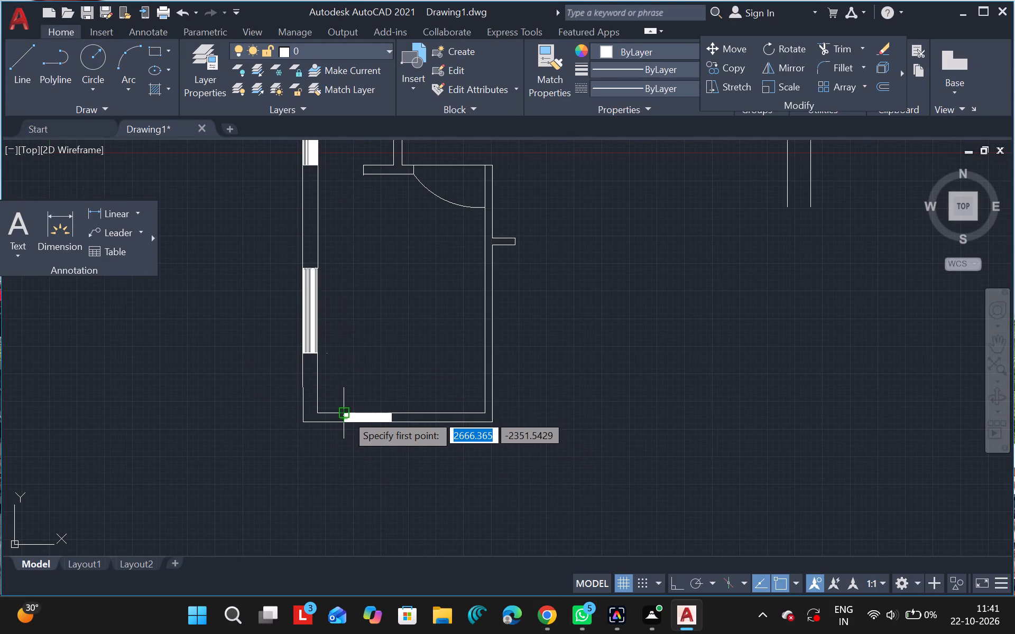
left_click(346, 416)
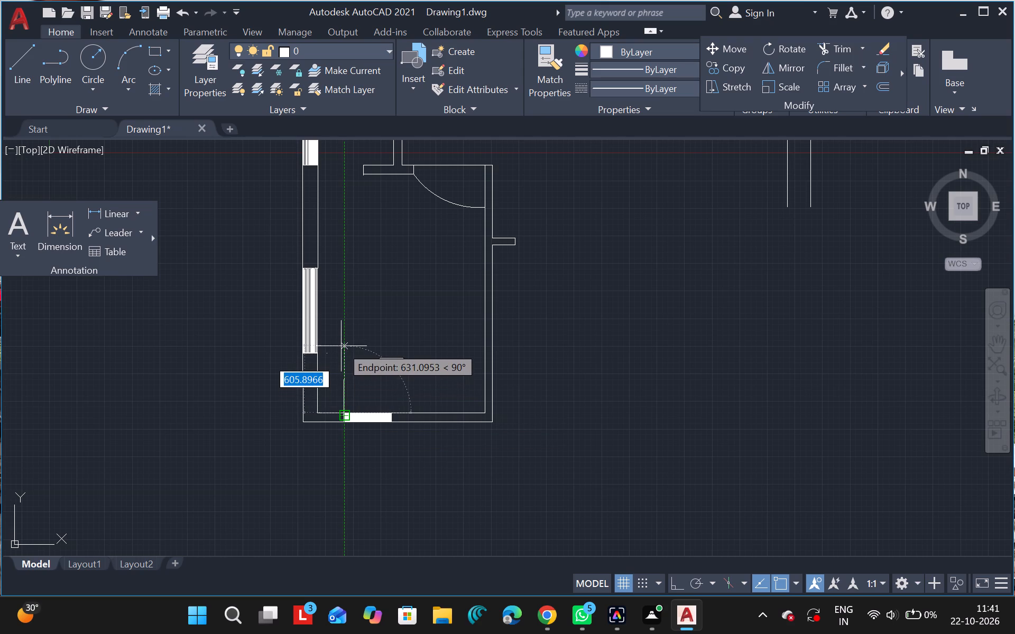
left_click_drag(341, 346, 400, 428)
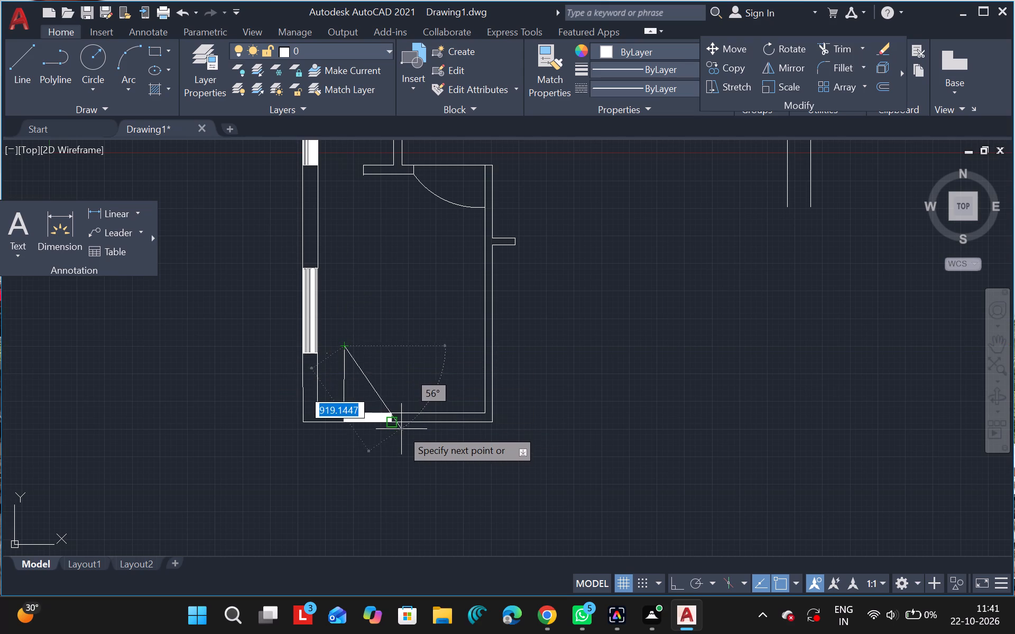
left_click_drag(400, 428, 393, 412)
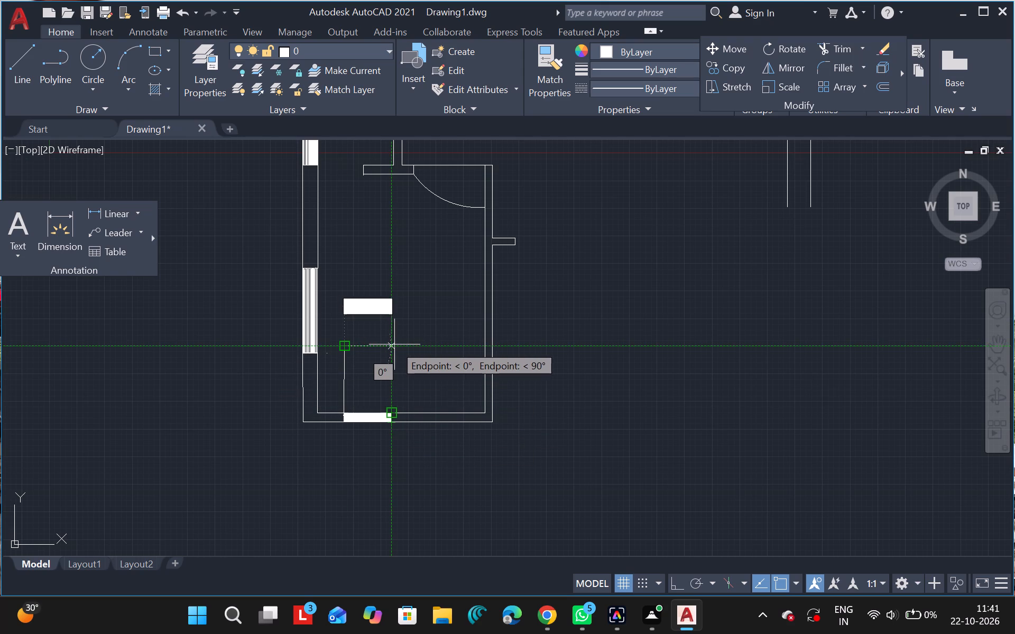
left_click_drag(391, 346, 394, 391)
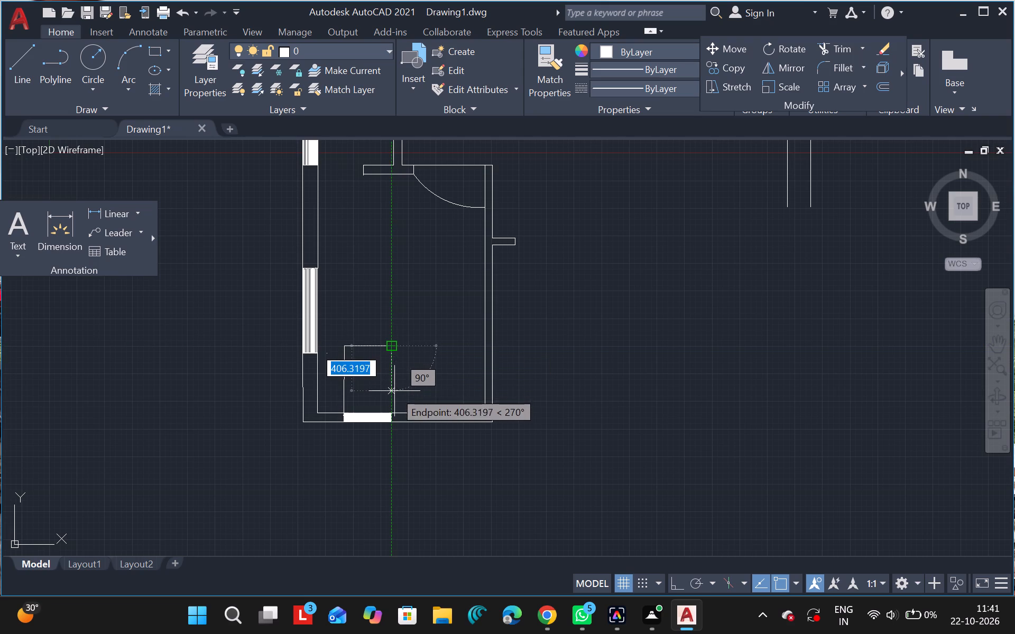
left_click_drag(394, 391, 393, 406)
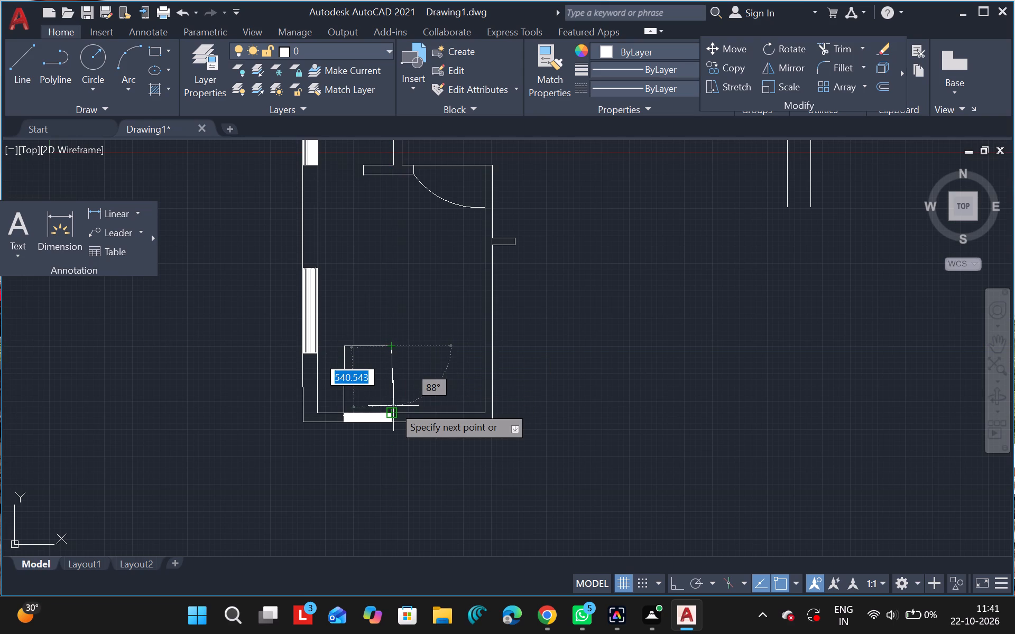
left_click_drag(393, 406, 391, 410)
left_click(391, 410)
key("Escape")
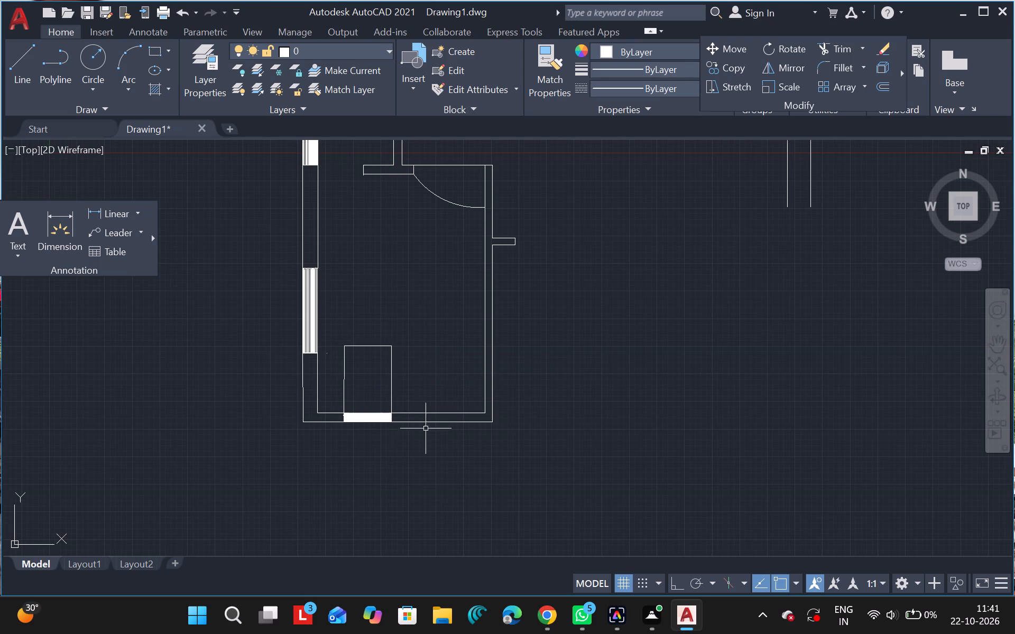
Draw a pillow rectangle about 106 by 48 units inside the bed outline, near its south-west corner.
scroll(375, 374, "up", 3, "ctrl")
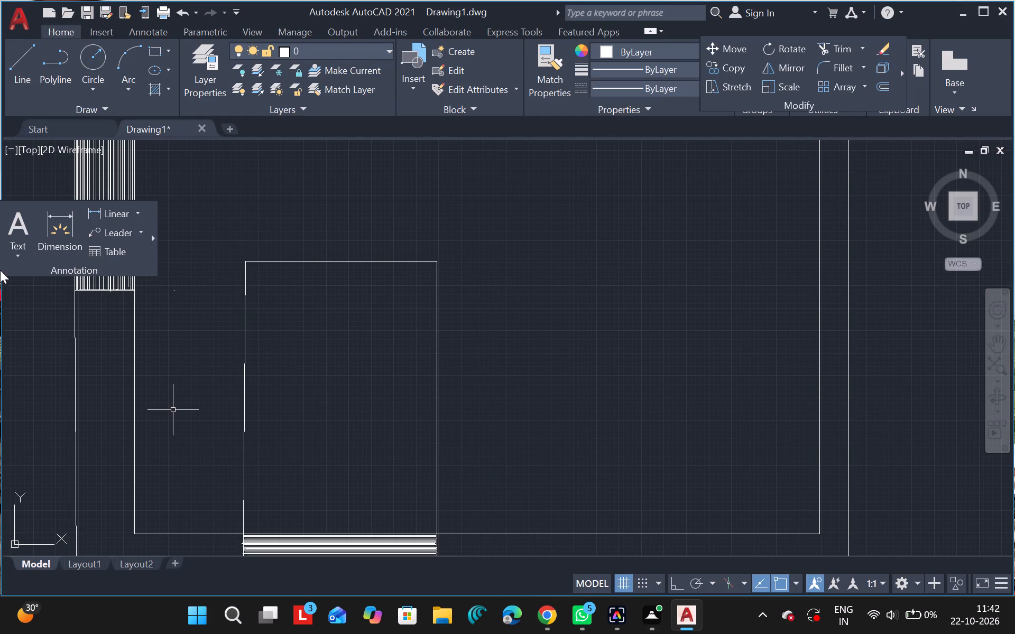
left_click(151, 44)
left_click_drag(272, 496, 320, 518)
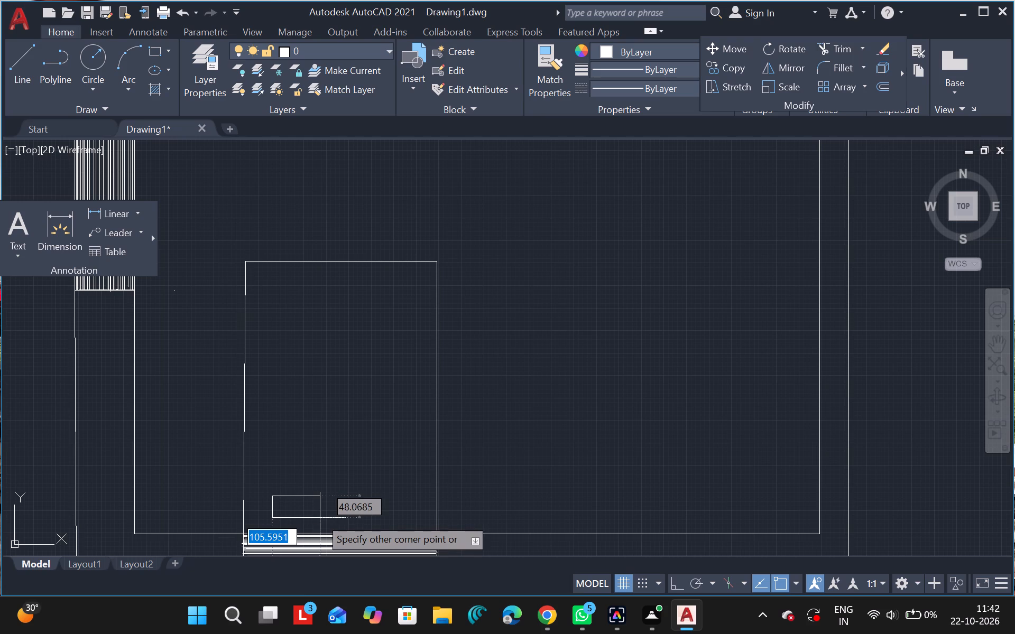
left_click_drag(320, 518, 320, 518)
left_click_drag(320, 518, 129, 379)
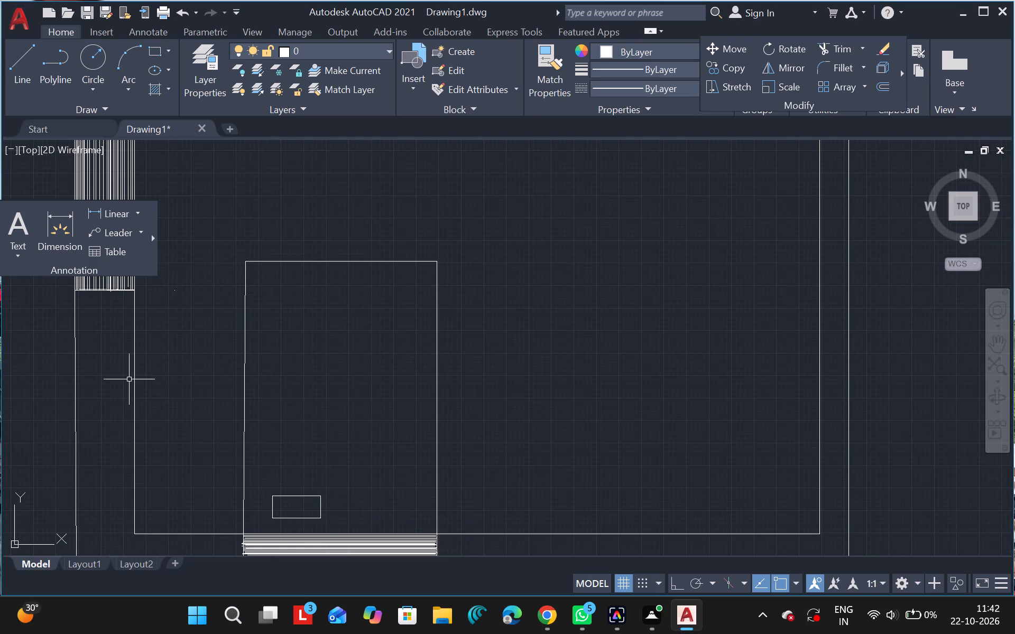
Draw a second pillow rectangle about 108 by 52 units inside the bed outline, near its south-east corner.
left_click(154, 51)
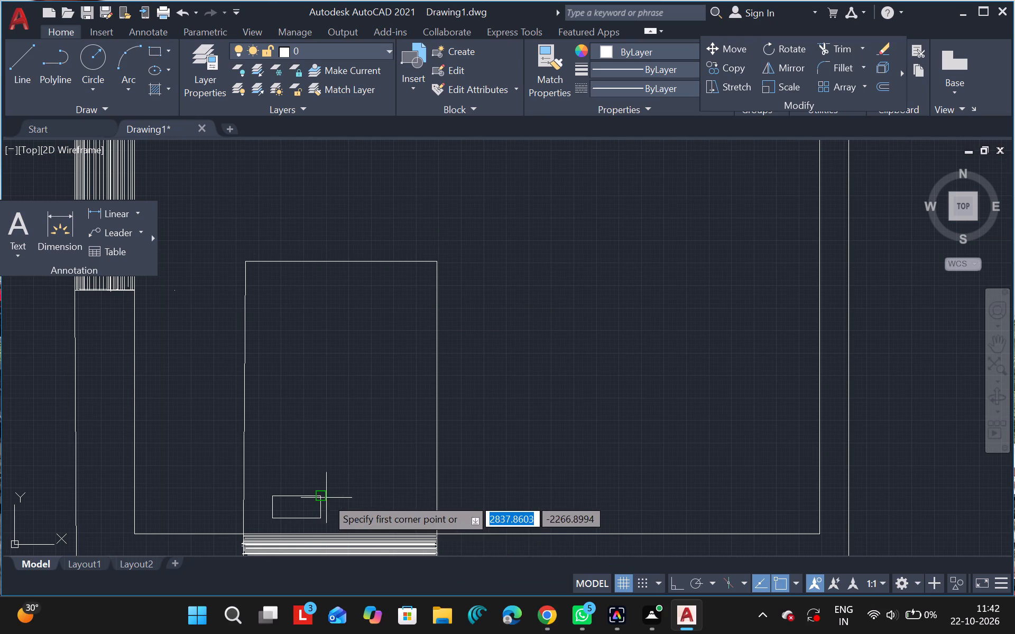
left_click_drag(352, 496, 378, 514)
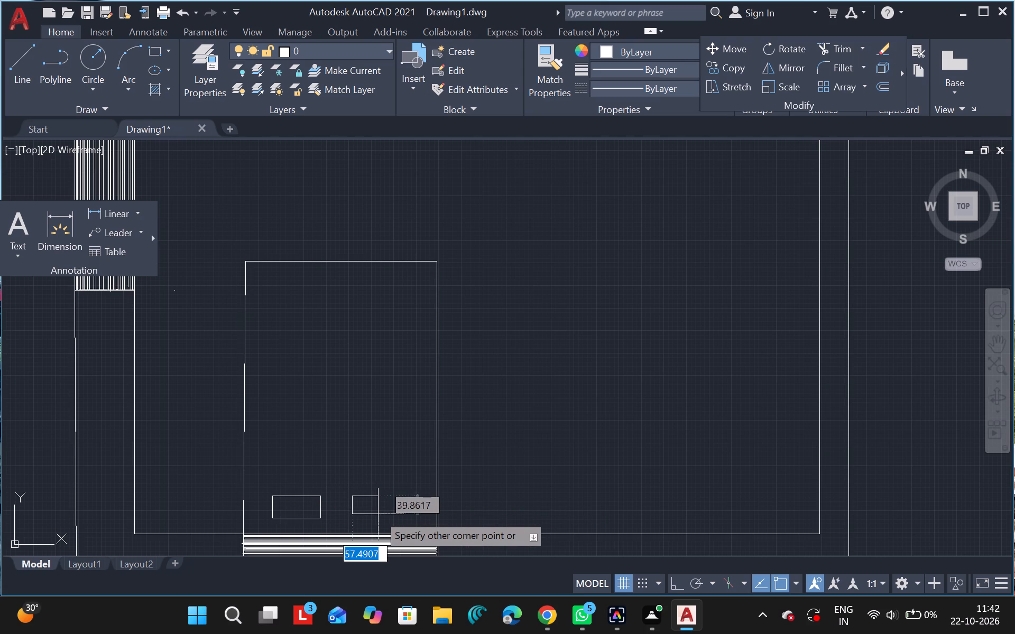
left_click_drag(378, 514, 390, 518)
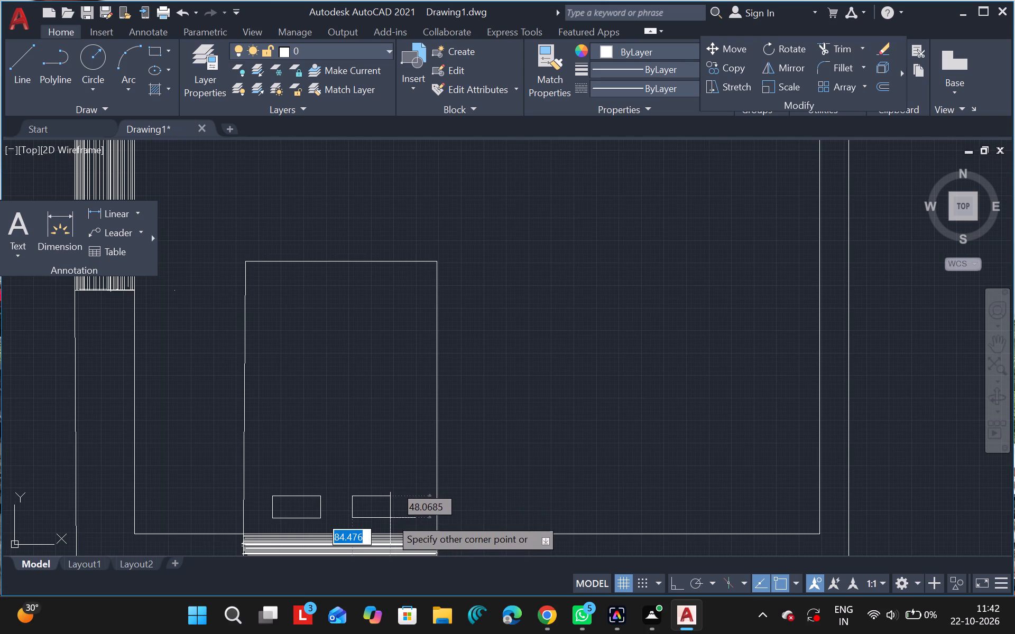
left_click_drag(390, 518, 401, 519)
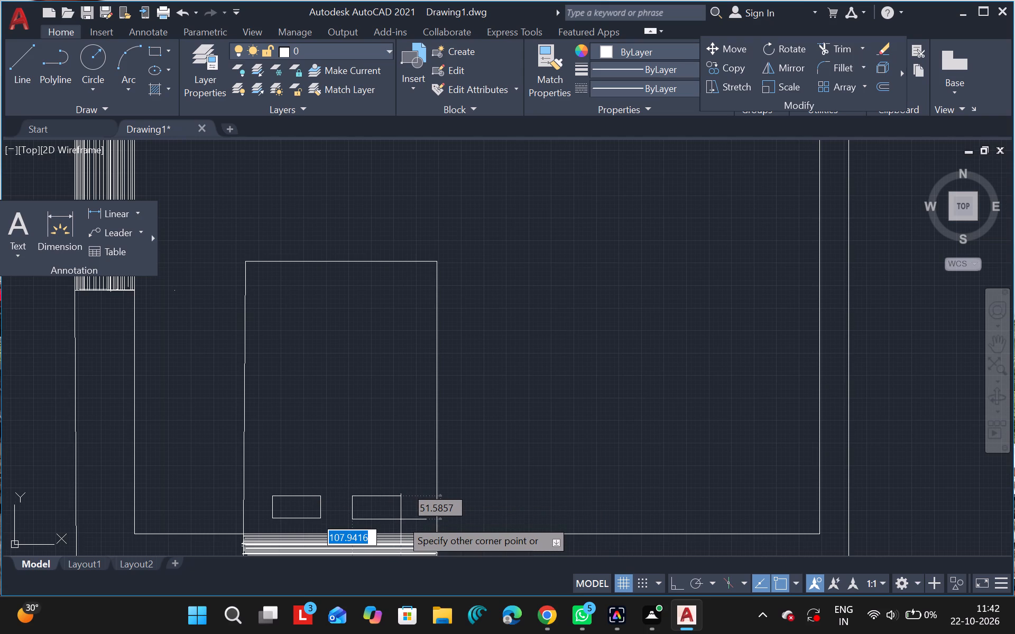
left_click(401, 519)
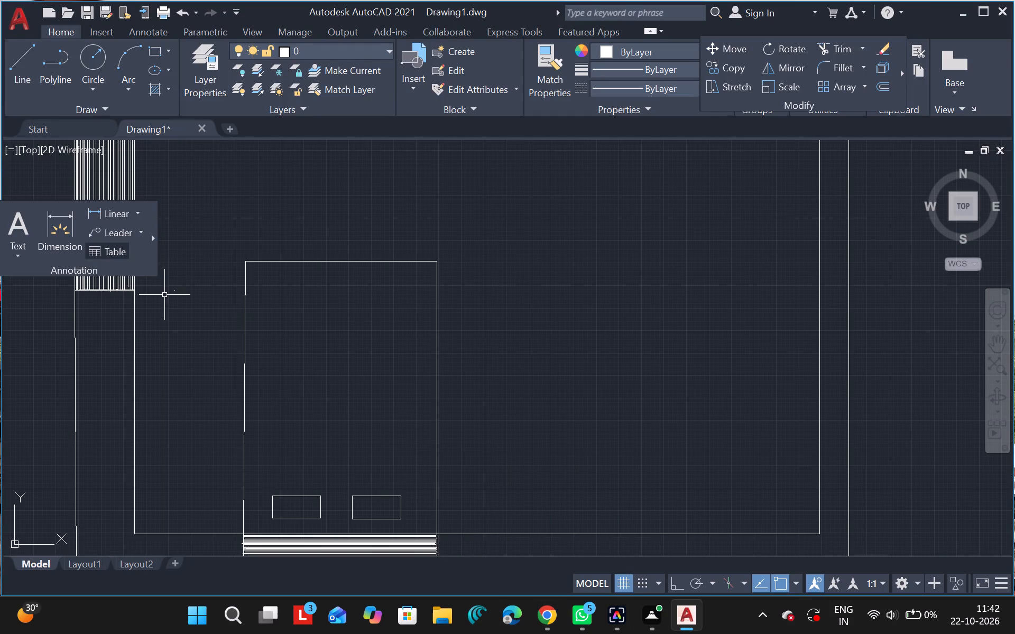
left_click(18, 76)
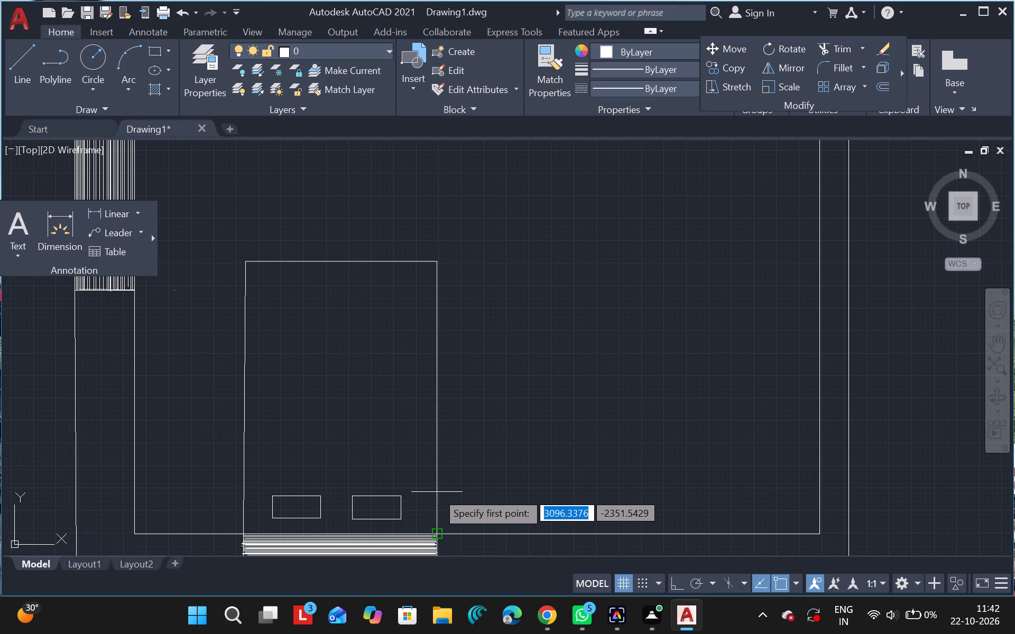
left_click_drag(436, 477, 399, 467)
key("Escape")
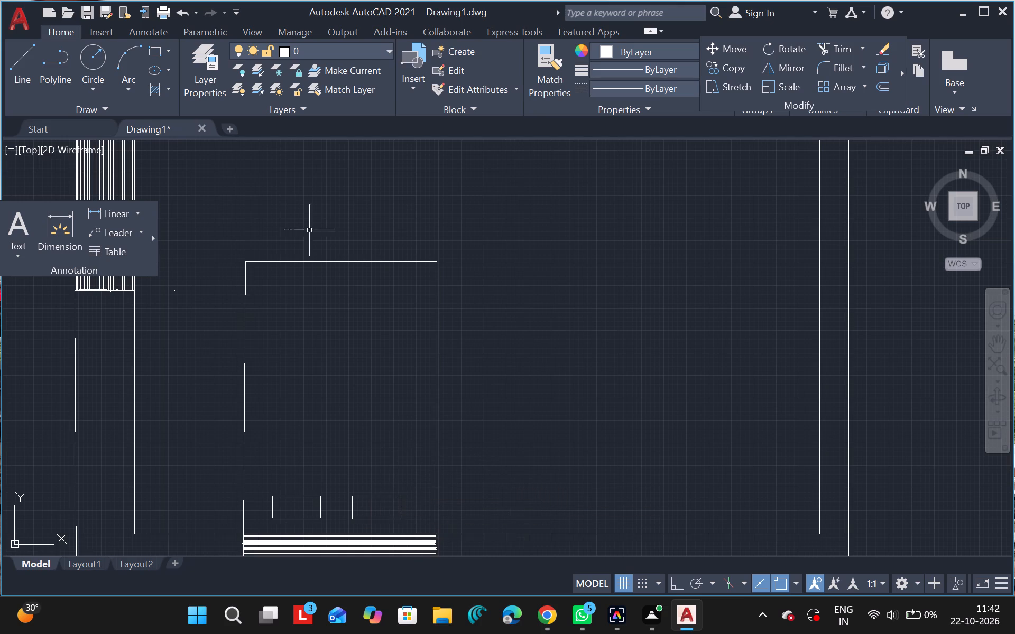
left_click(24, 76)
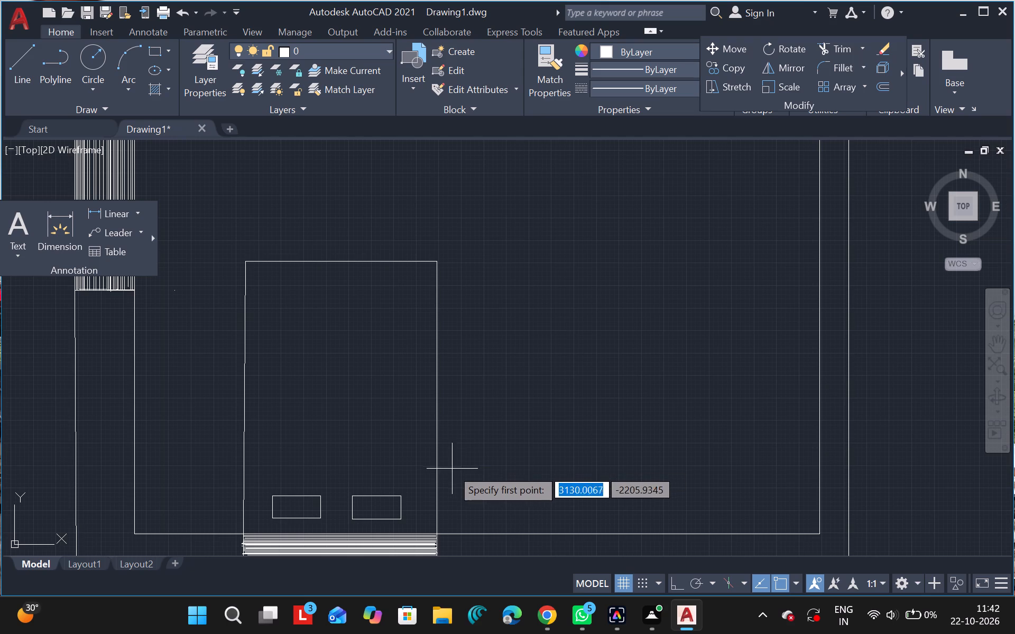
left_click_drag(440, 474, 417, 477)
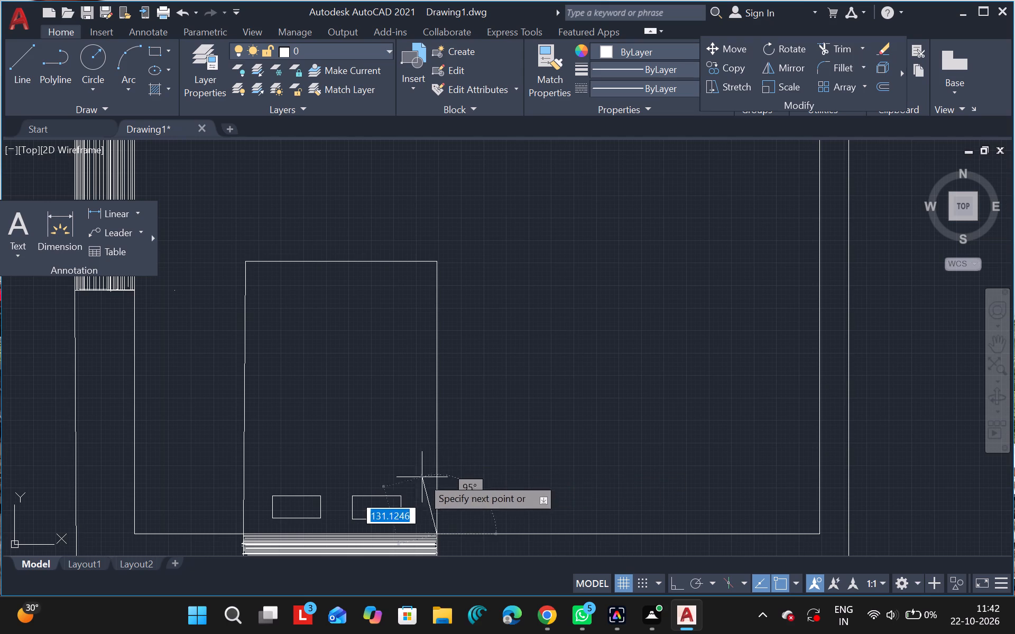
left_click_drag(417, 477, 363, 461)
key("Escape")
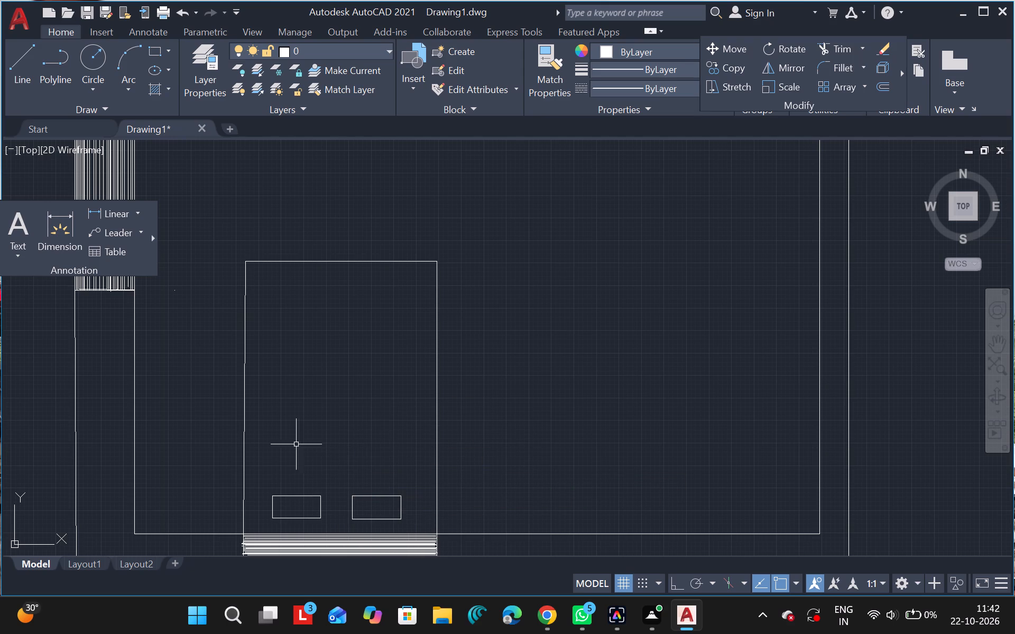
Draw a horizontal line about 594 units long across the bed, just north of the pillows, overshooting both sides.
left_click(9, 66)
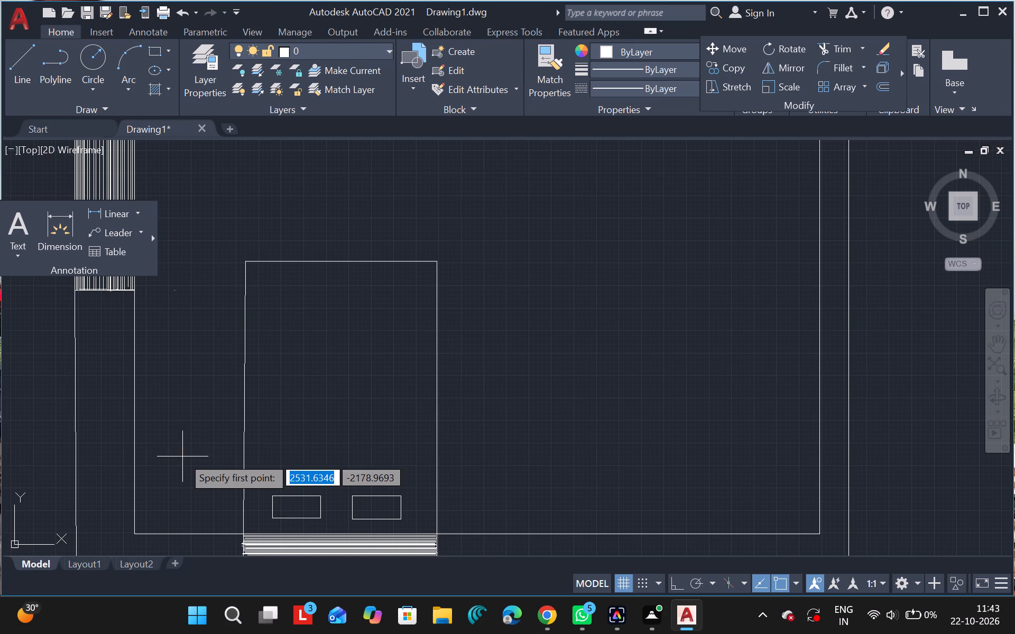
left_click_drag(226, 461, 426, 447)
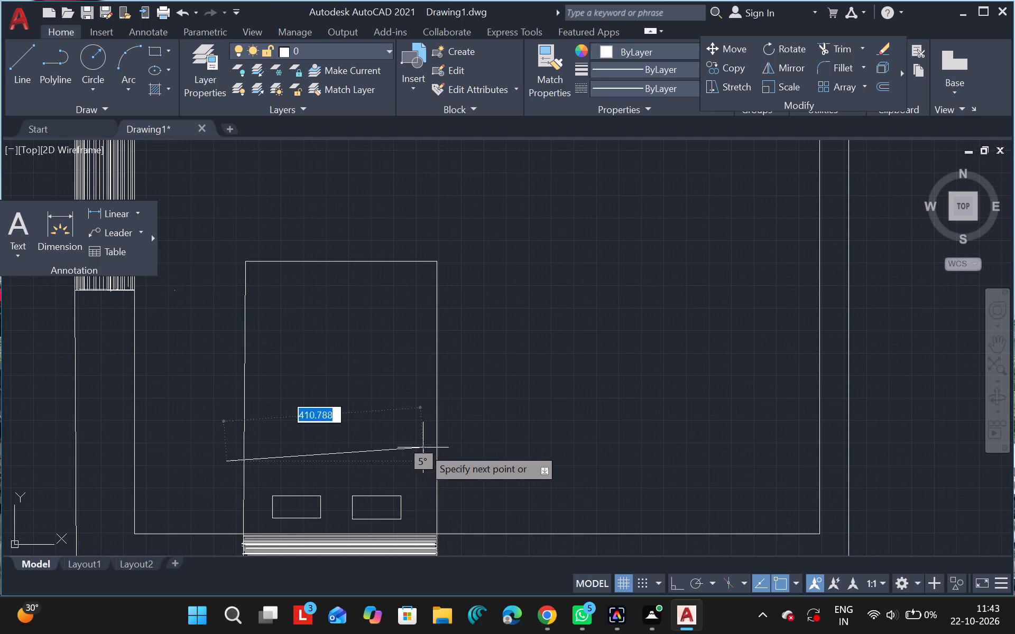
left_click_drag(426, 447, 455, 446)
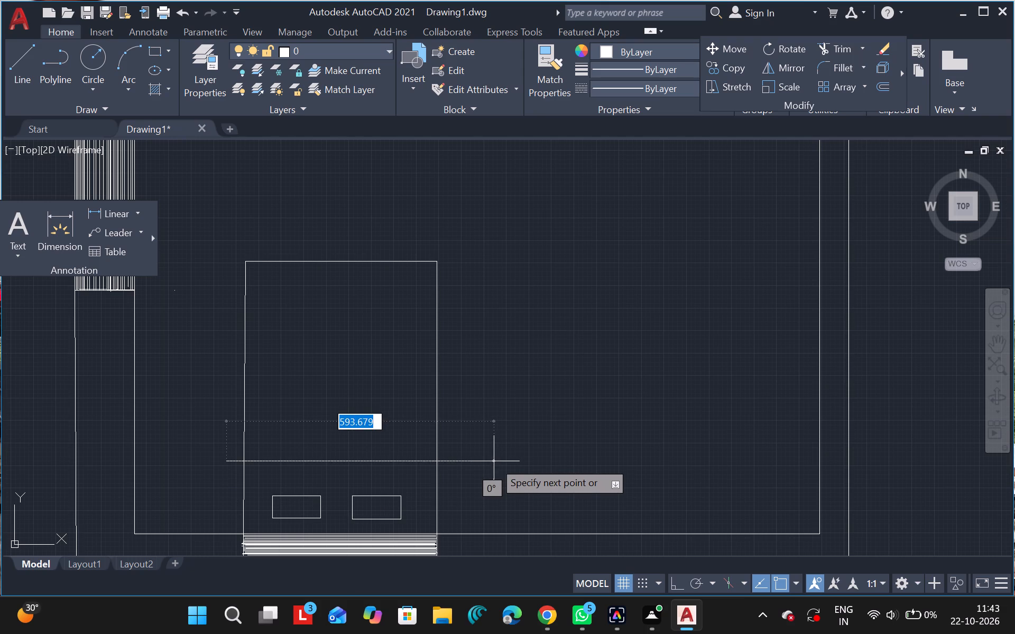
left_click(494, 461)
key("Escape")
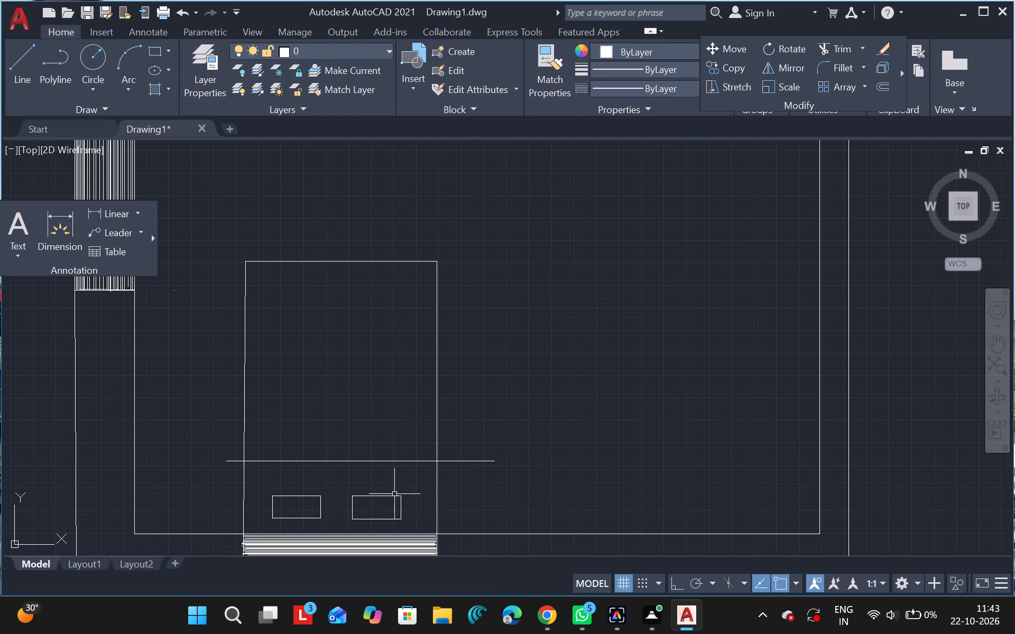
Draw a narrow triangular blanket fold from the east pillow's north-east corner, with a 48-unit short side and a 267-unit return line, approximately.
left_click(10, 71)
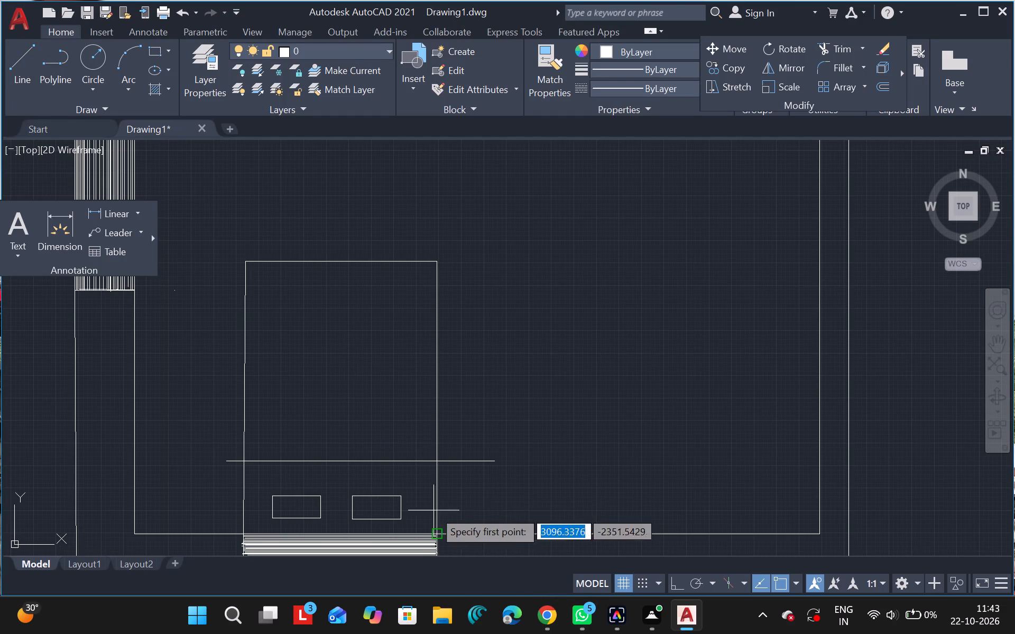
left_click_drag(401, 496, 297, 462)
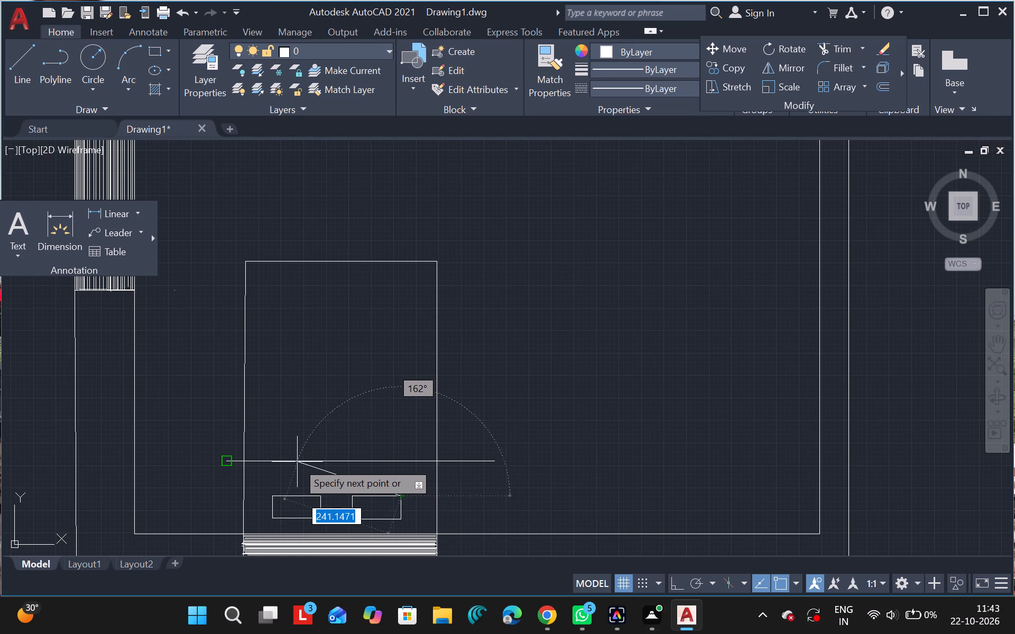
left_click_drag(297, 462, 291, 461)
left_click(291, 461)
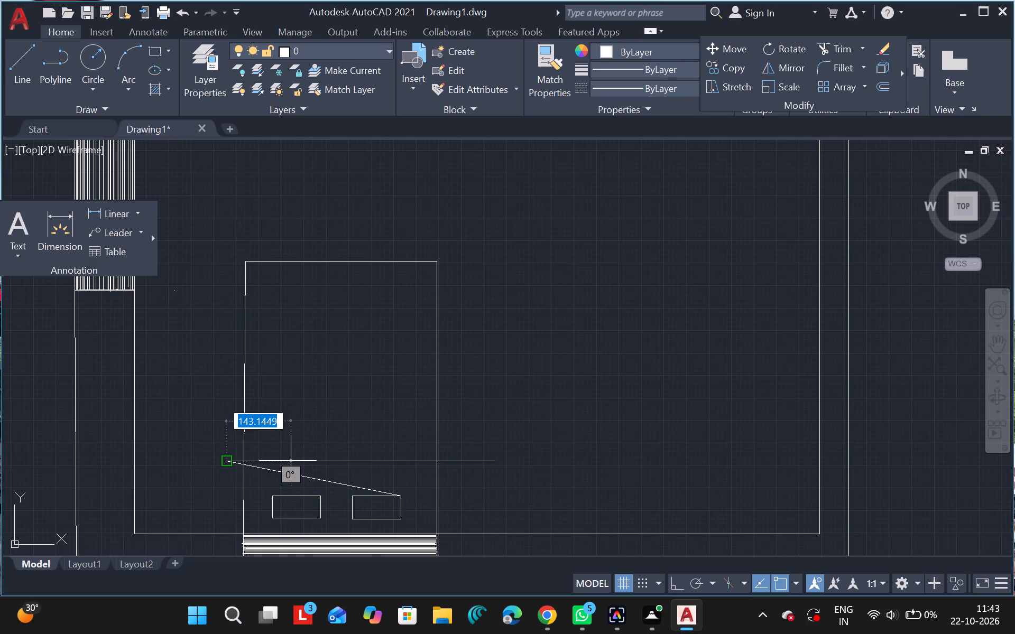
key("ctrl+z")
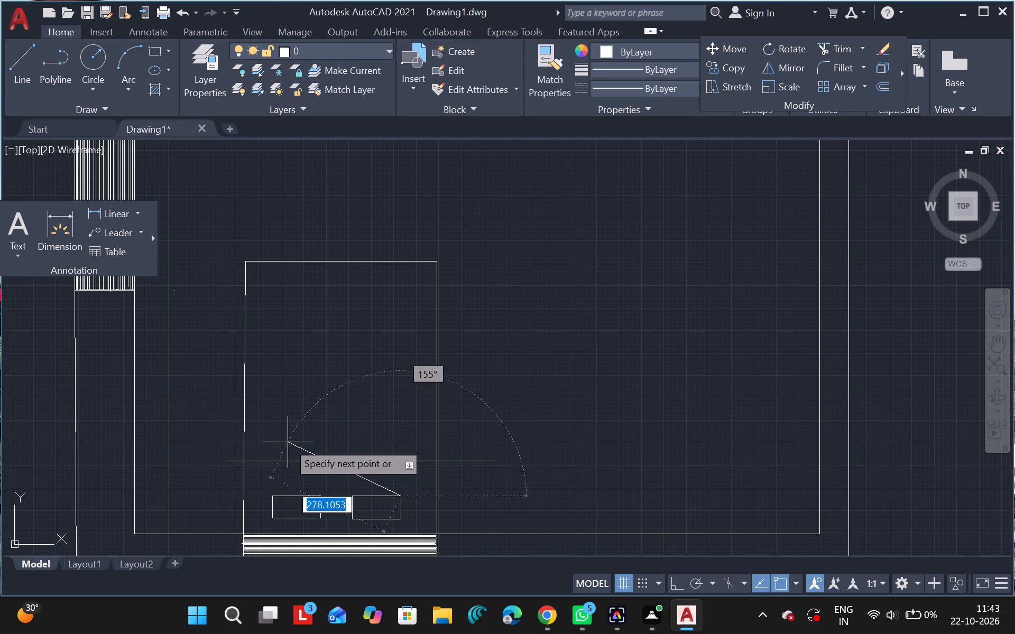
left_click(287, 447)
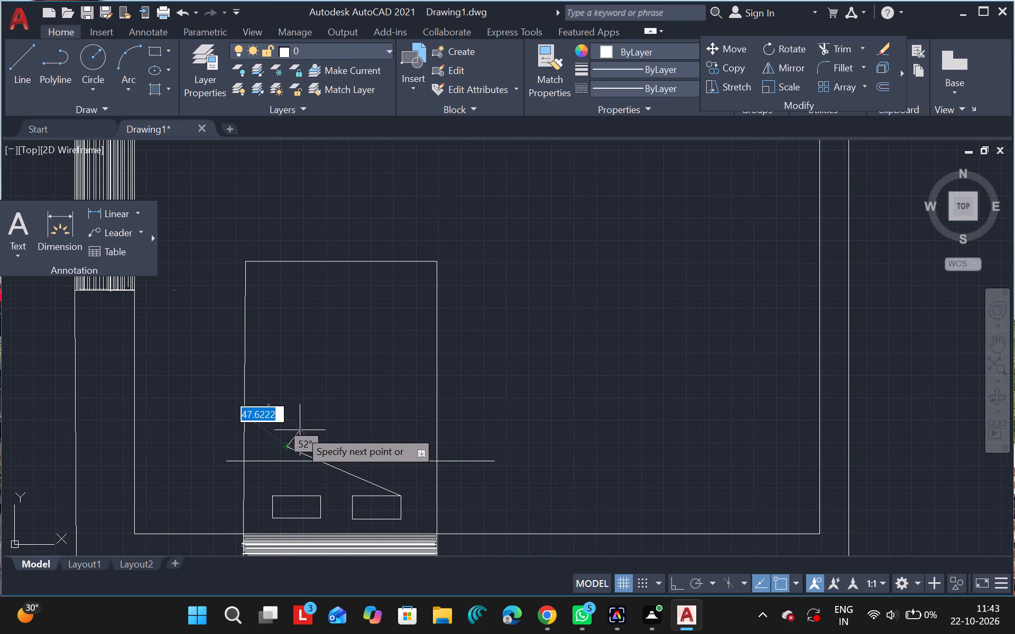
left_click_drag(300, 430, 389, 489)
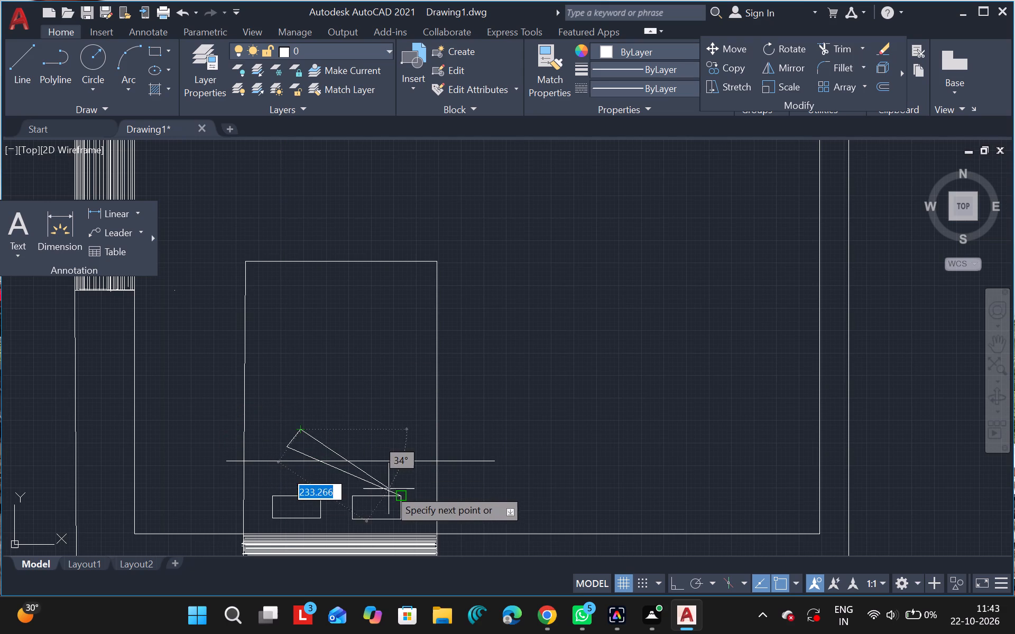
left_click_drag(389, 489, 405, 496)
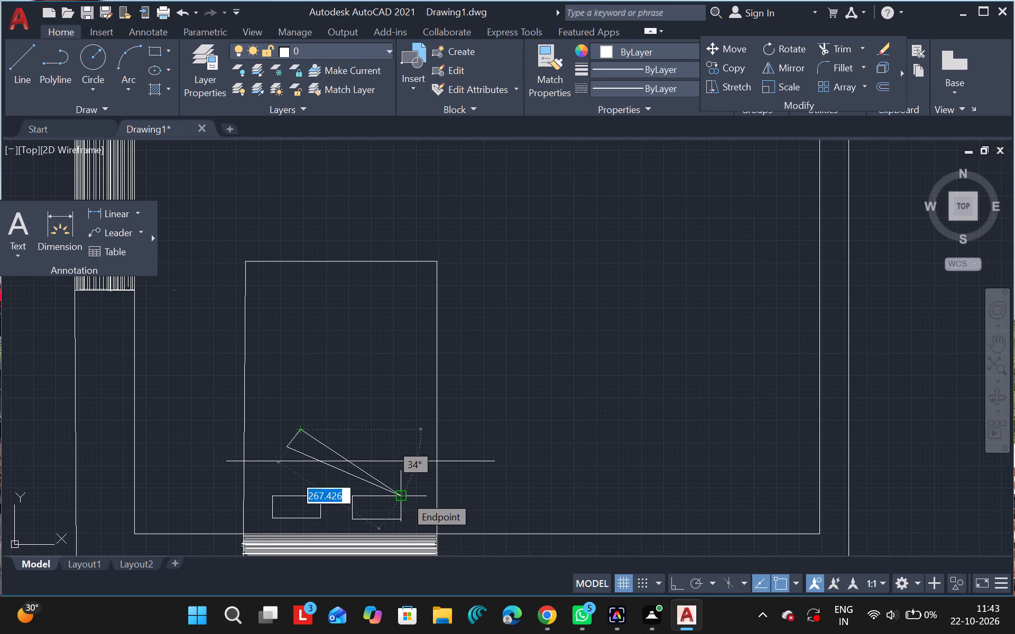
left_click(405, 496)
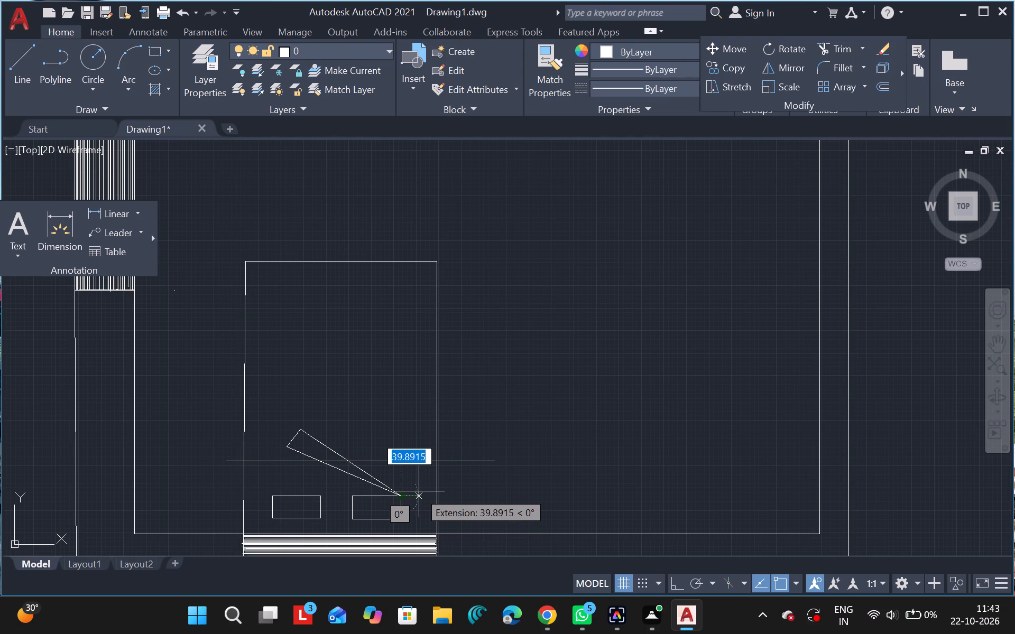
key("Escape")
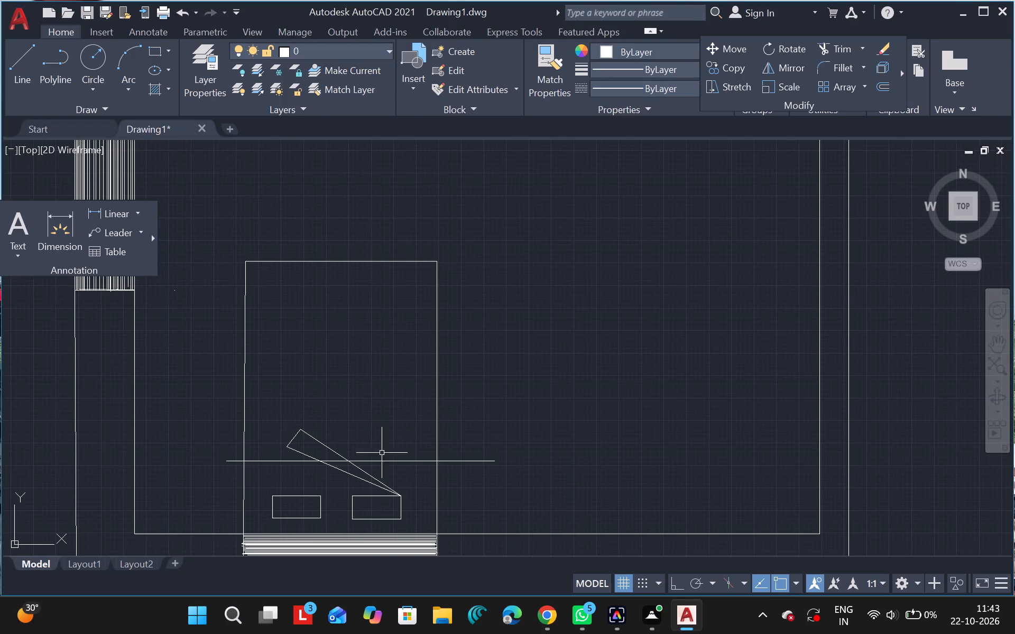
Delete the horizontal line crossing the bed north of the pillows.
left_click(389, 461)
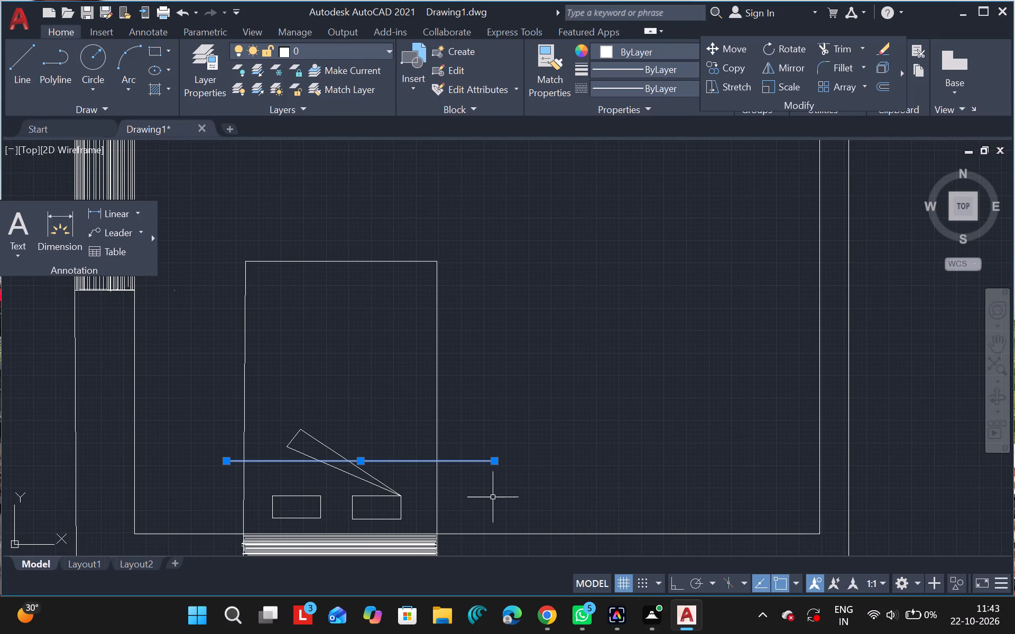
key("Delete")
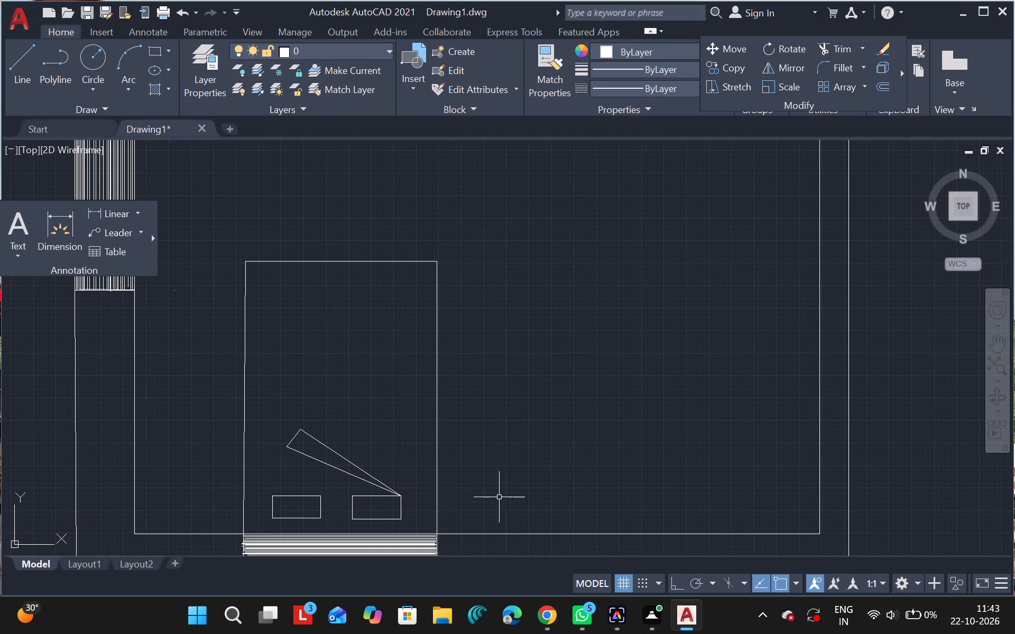
Draw the blanket edge east from the fold's northern corner, stopping inside the bed's east side, and about 232 units south to the wall.
left_click(12, 72)
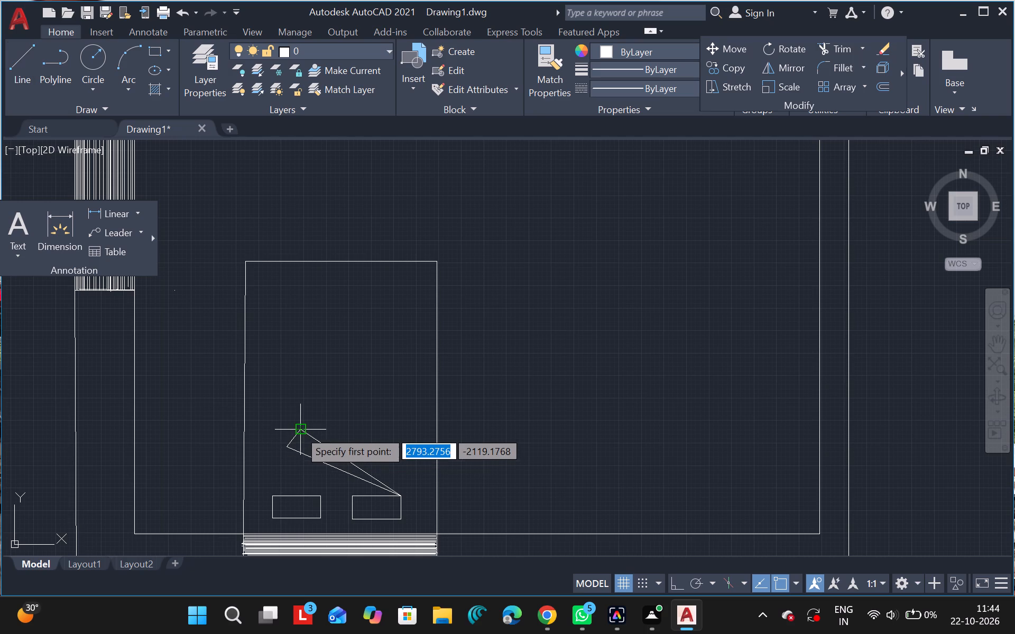
left_click_drag(299, 428, 378, 439)
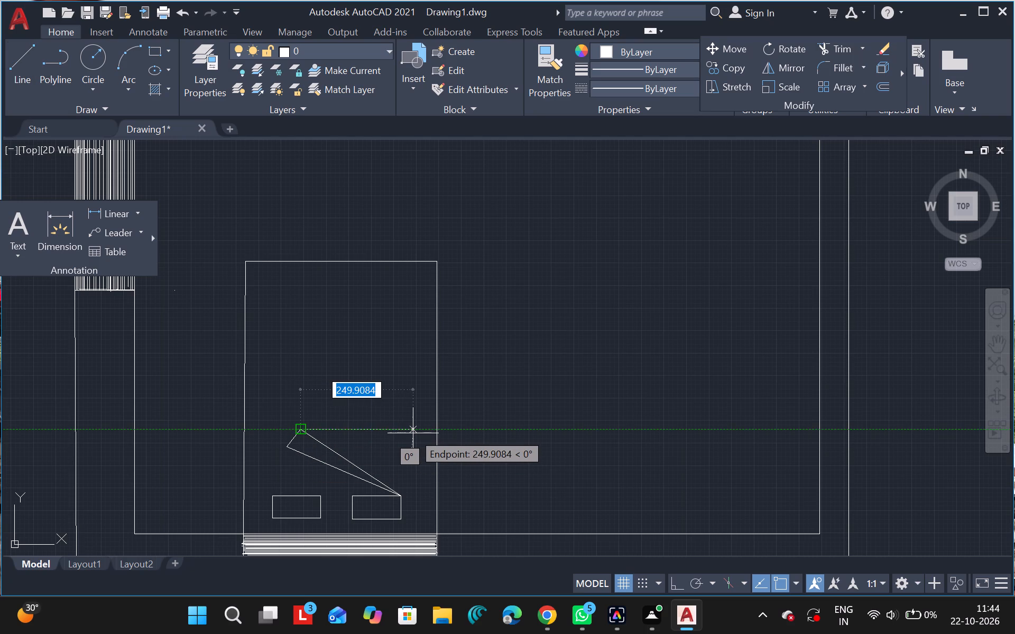
left_click_drag(419, 434, 428, 502)
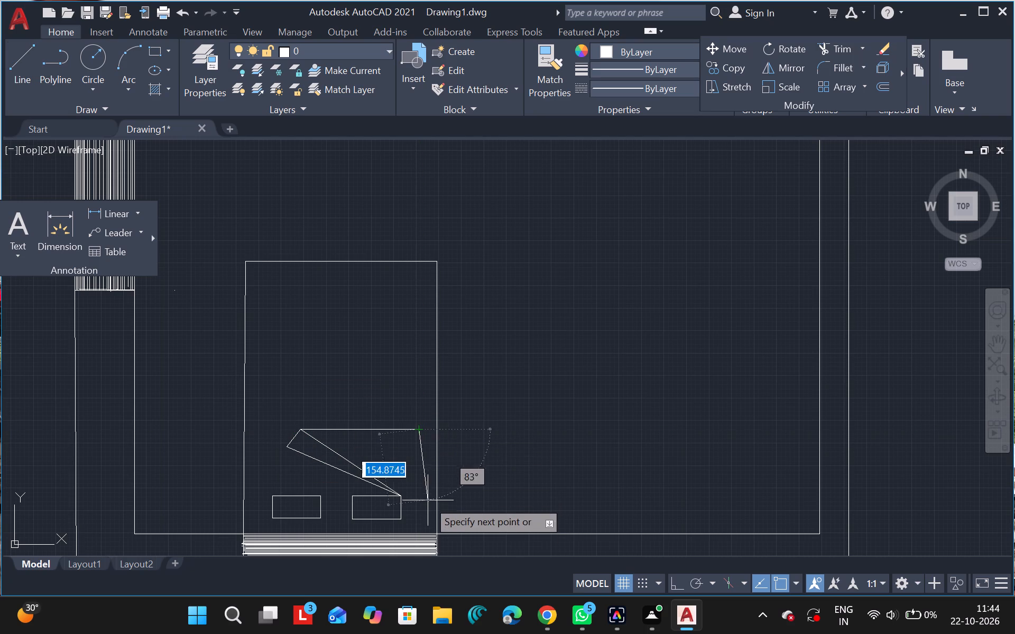
left_click_drag(428, 502, 419, 530)
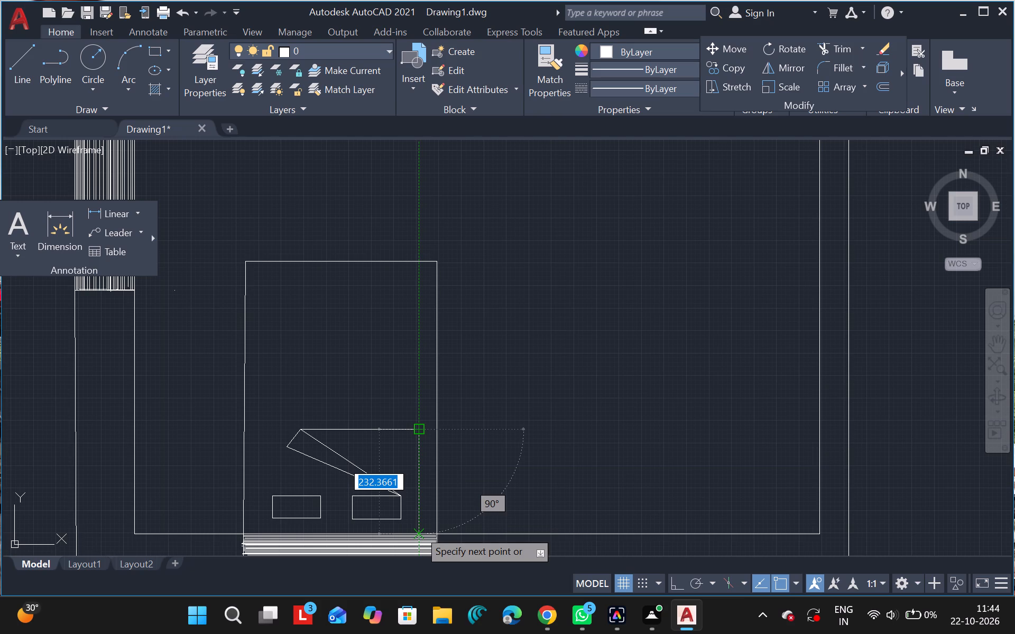
left_click(419, 530)
key("Escape")
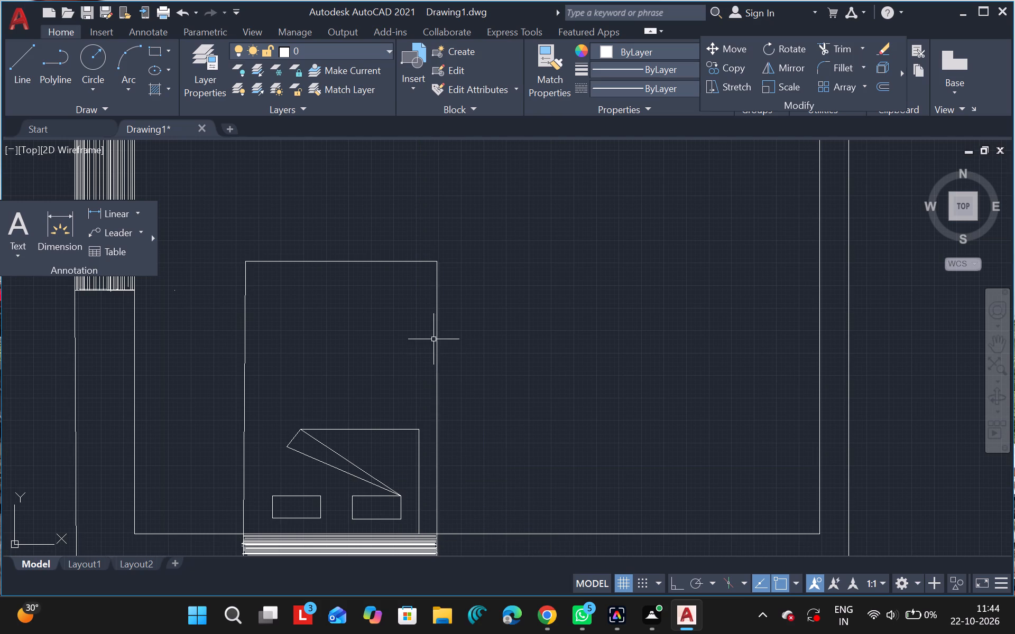
Delete the west side line of the bed outline.
scroll(439, 255, "down", 3, "ctrl")
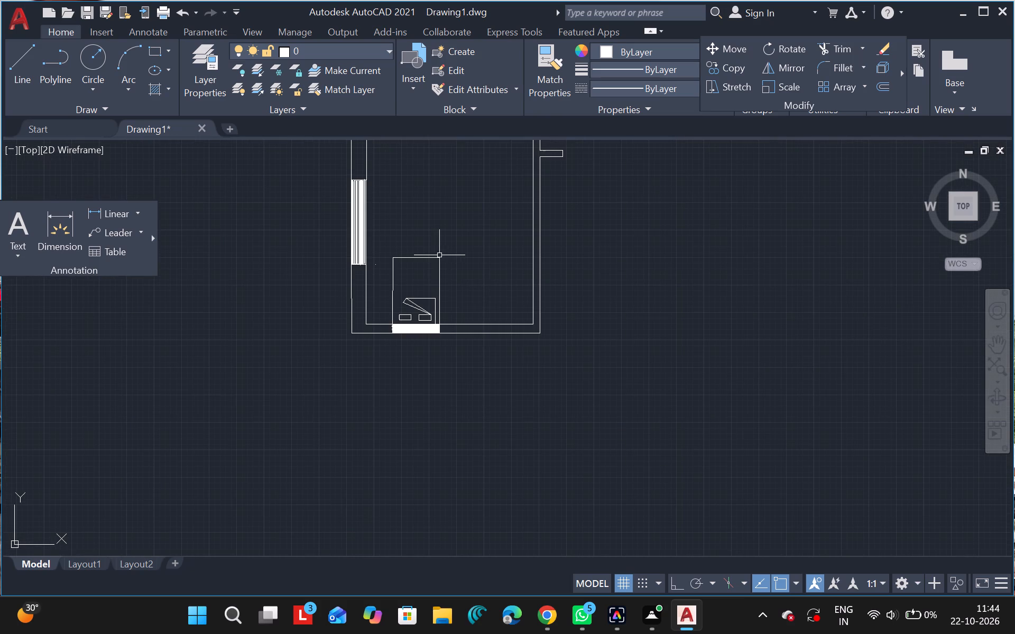
scroll(439, 255, "down", 1)
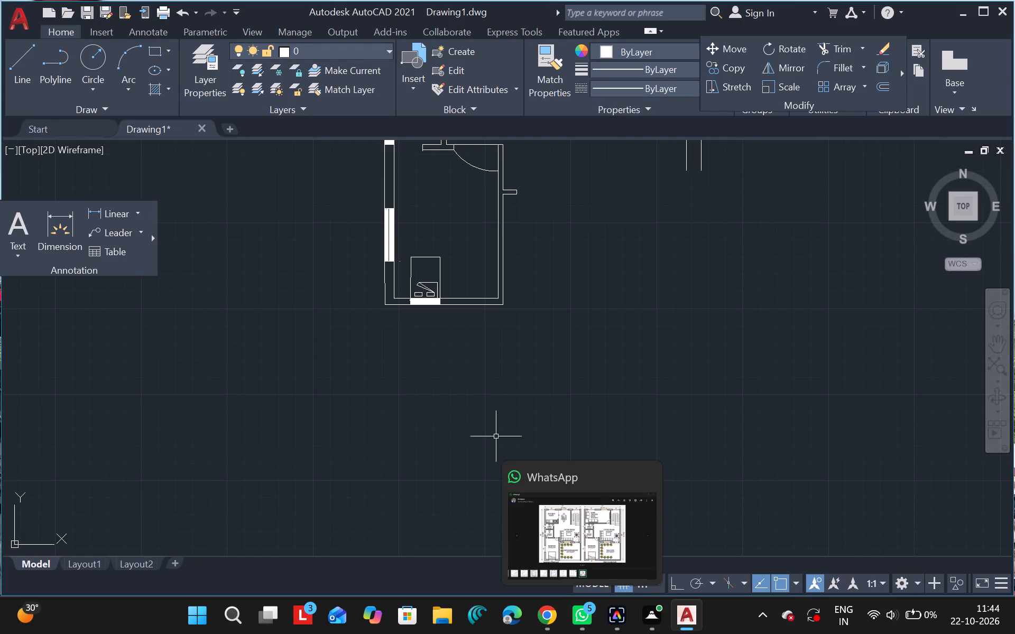
scroll(418, 287, "up", 3, "ctrl")
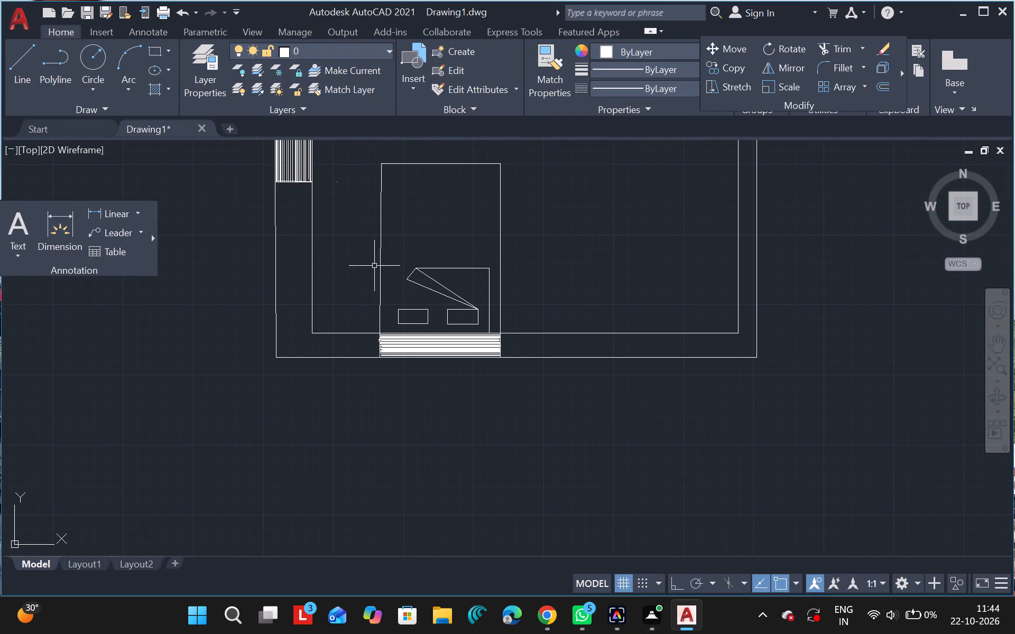
left_click(379, 267)
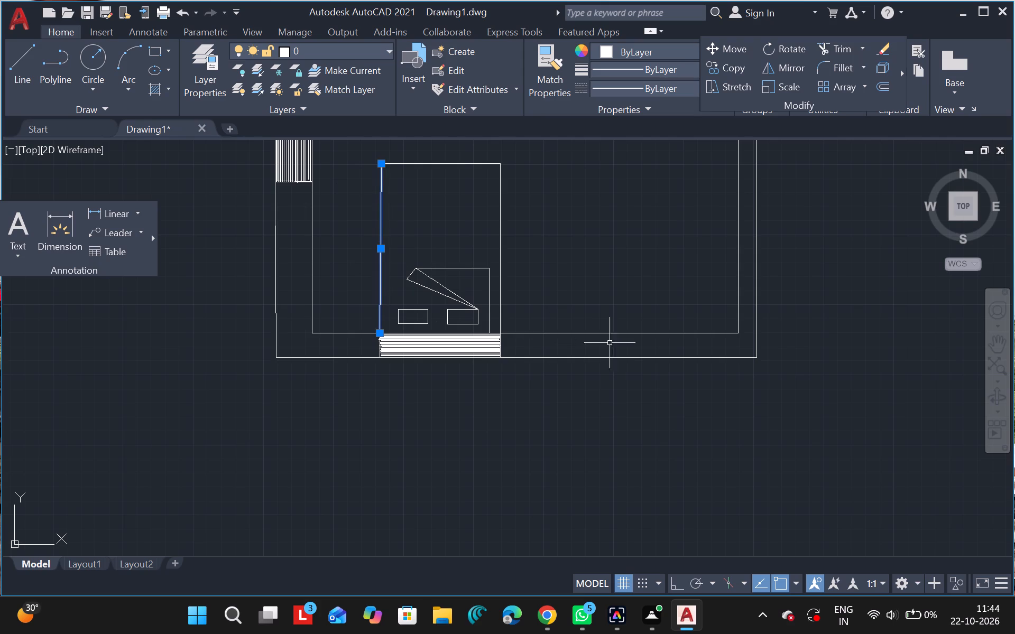
key("Delete")
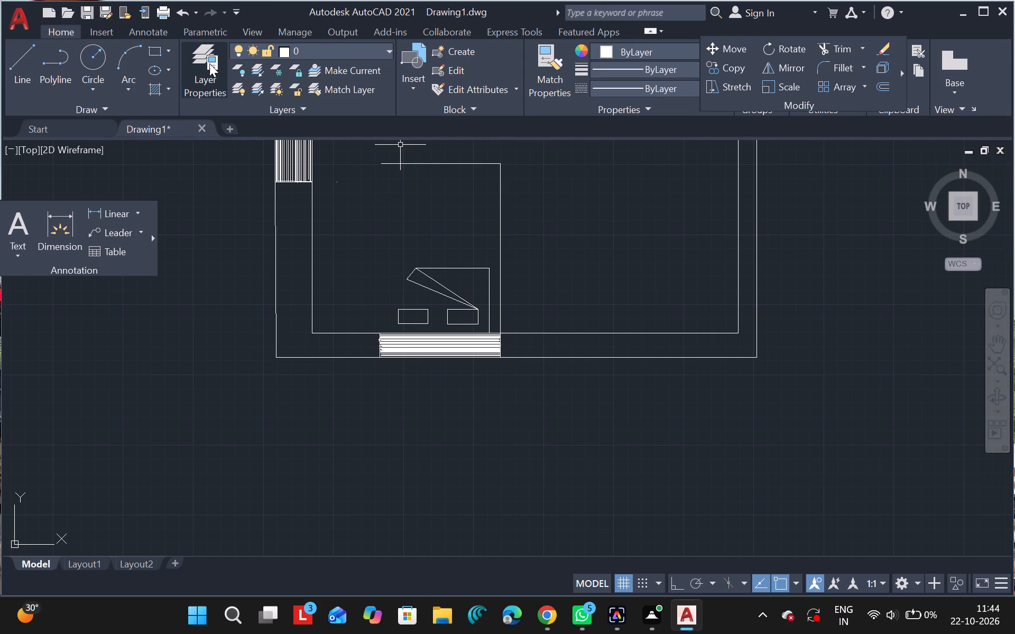
Draw the bed's west side line from its north-west corner about 606 units south to the wall.
left_click(9, 76)
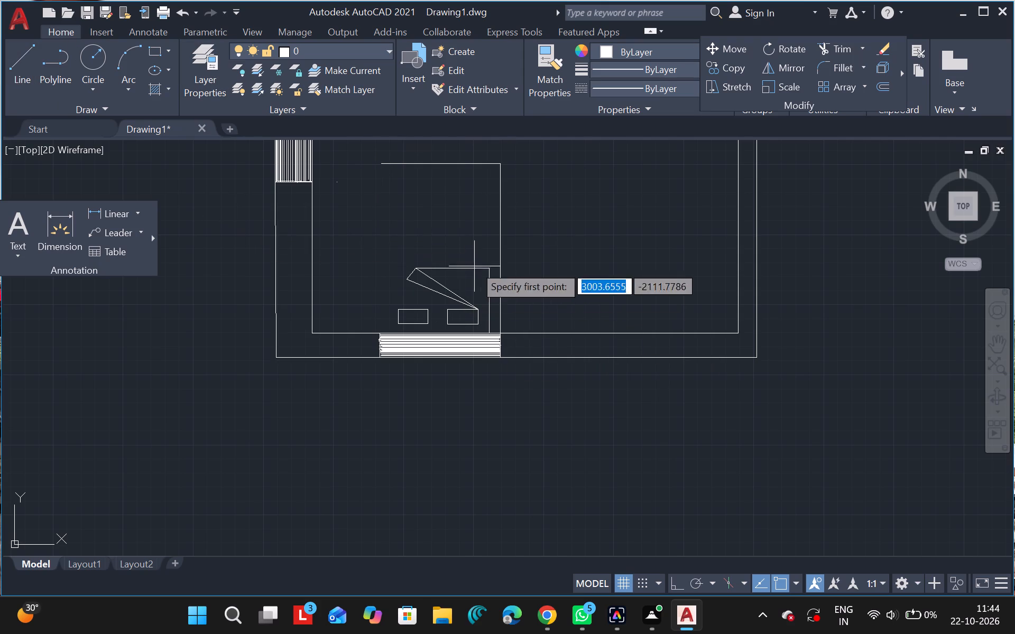
left_click_drag(378, 164, 391, 259)
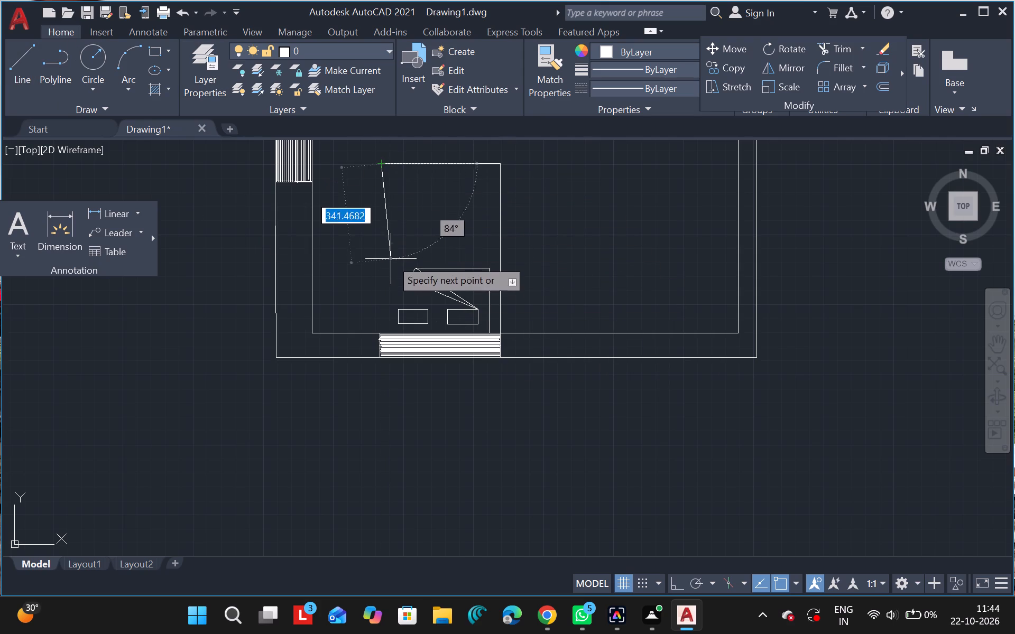
left_click_drag(391, 259, 384, 329)
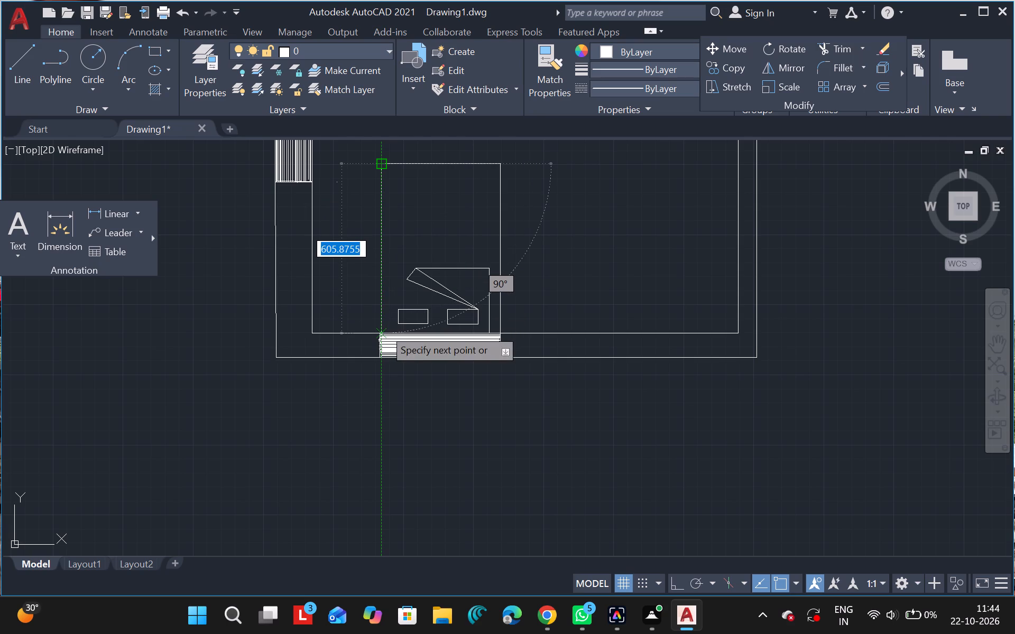
left_click(384, 329)
left_click(384, 329)
key("Escape")
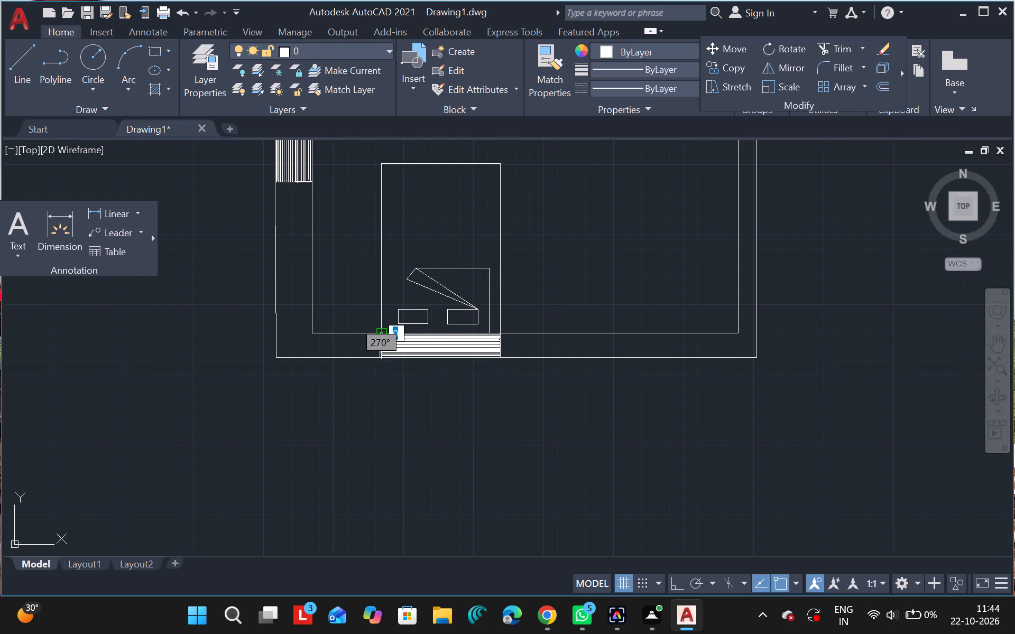
Delete the three lines of the triangular blanket fold north of the pillows.
left_click_drag(454, 300, 459, 296)
left_click(459, 296)
key("Delete")
left_click_drag(409, 275, 605, 288)
key("Delete")
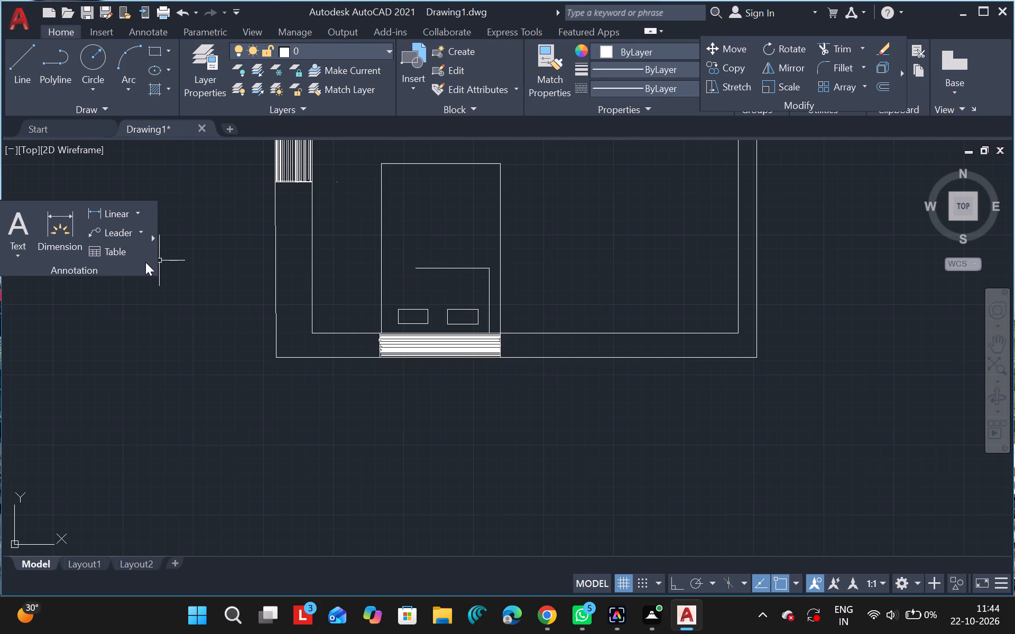
Draw a sloping blanket fold line from the east pillow's north-east corner north-west to just beyond the bed's west side.
left_click(15, 71)
left_click_drag(477, 306, 470, 305)
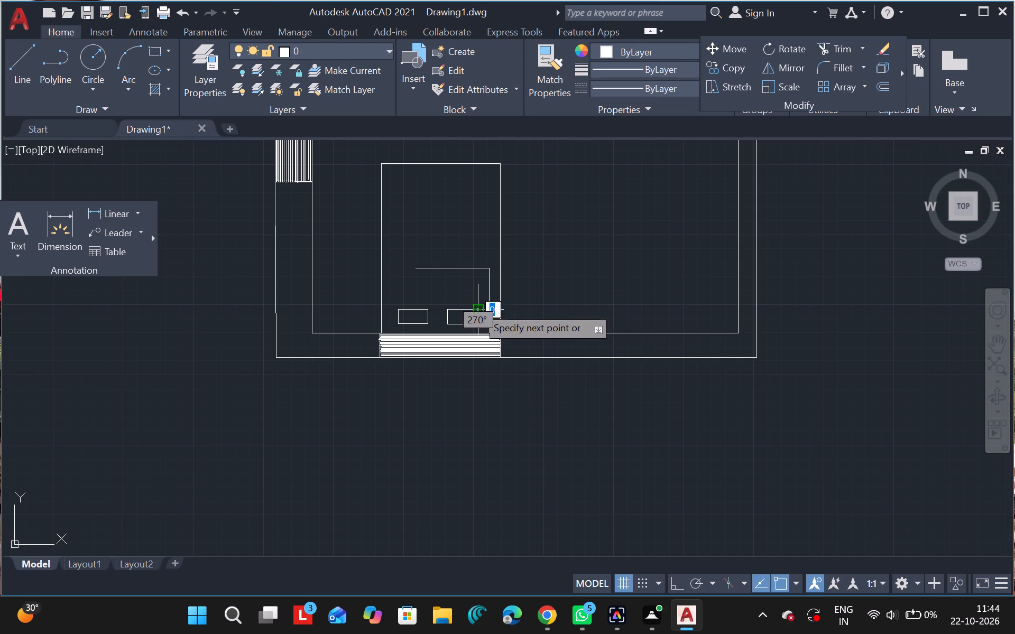
left_click_drag(470, 305, 381, 277)
left_click(381, 277)
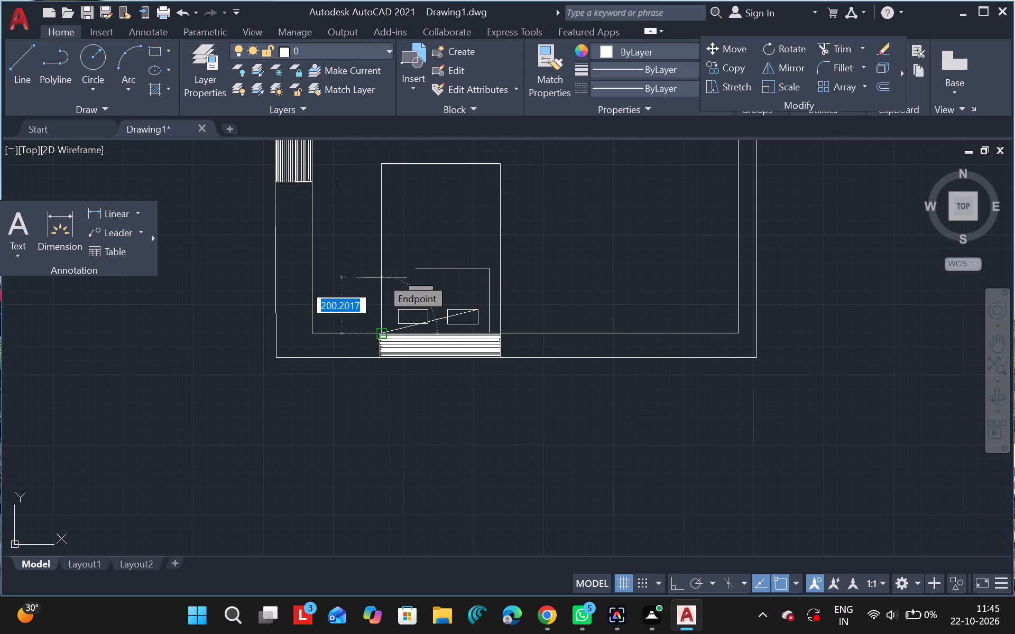
key("ctrl+z")
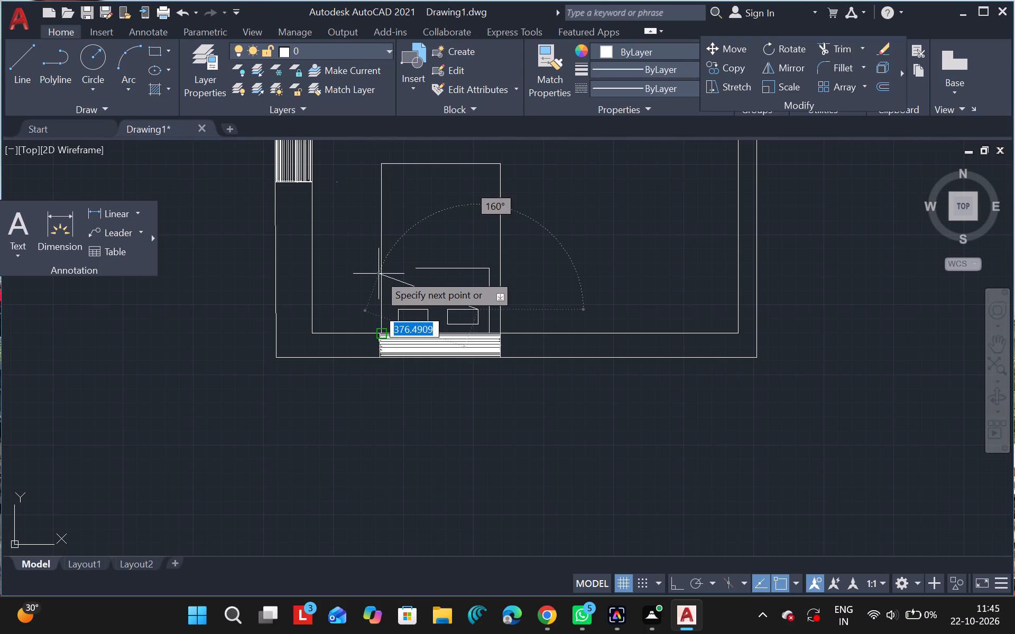
left_click(381, 274)
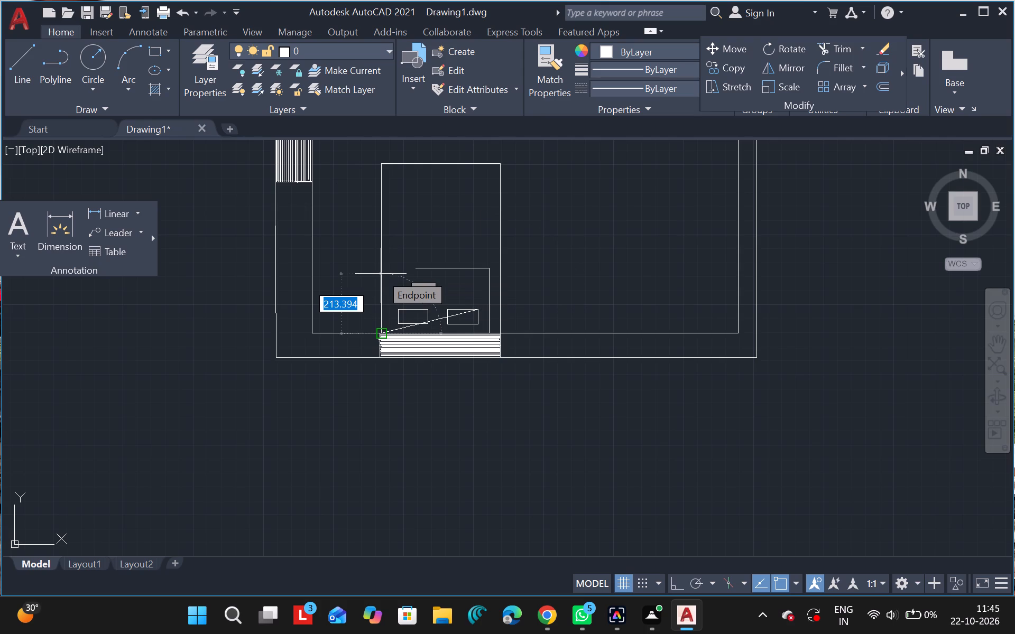
key("ctrl+z")
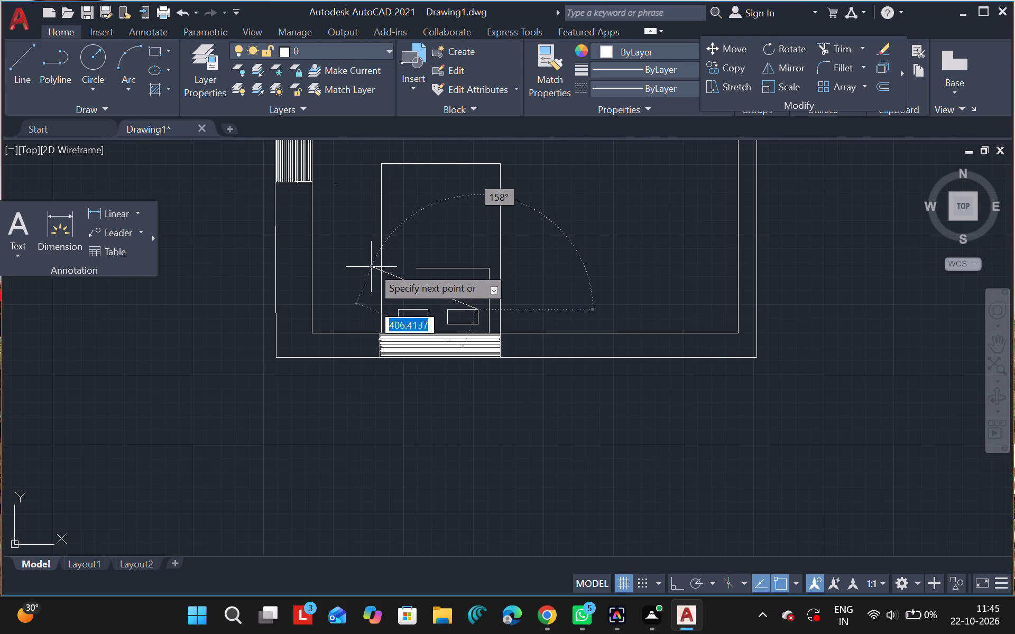
left_click(361, 264)
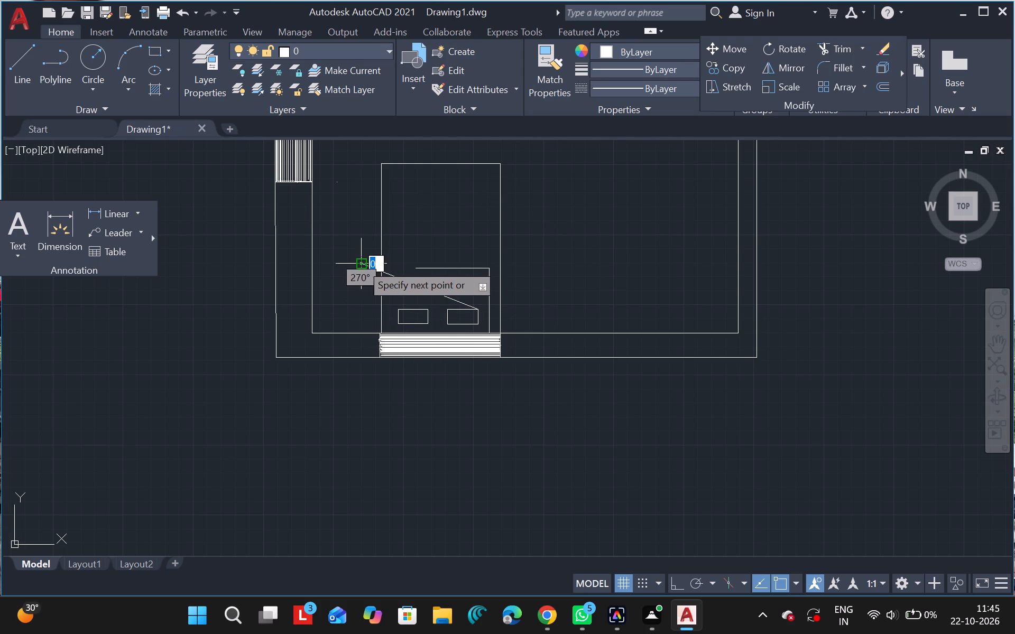
key("Escape")
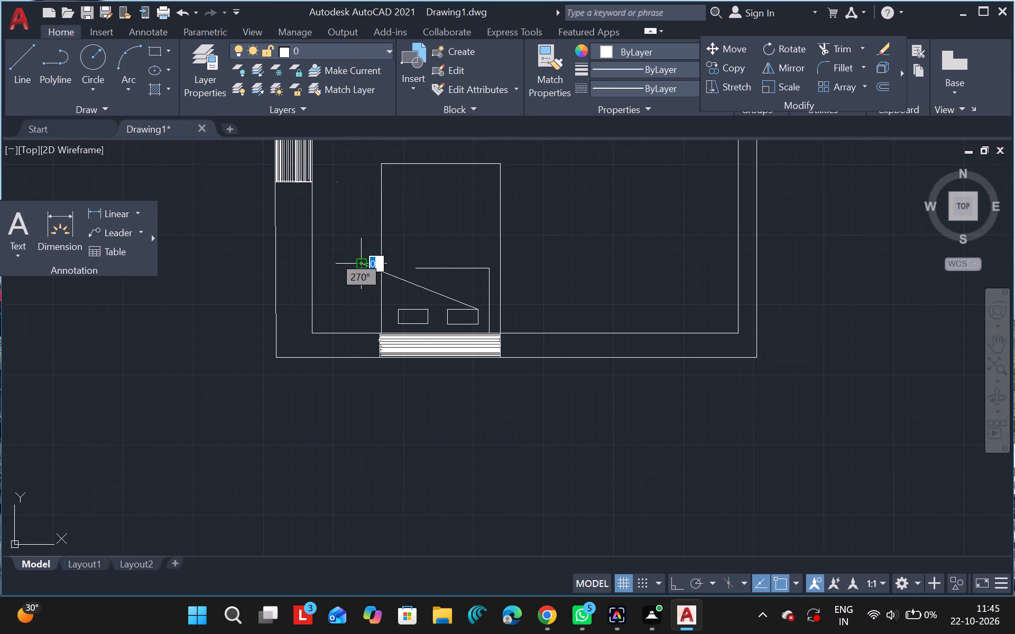
Draw the fold's short side about 68 units north-east from the bed's west side, plus a return line to the east pillow's corner.
left_click(15, 71)
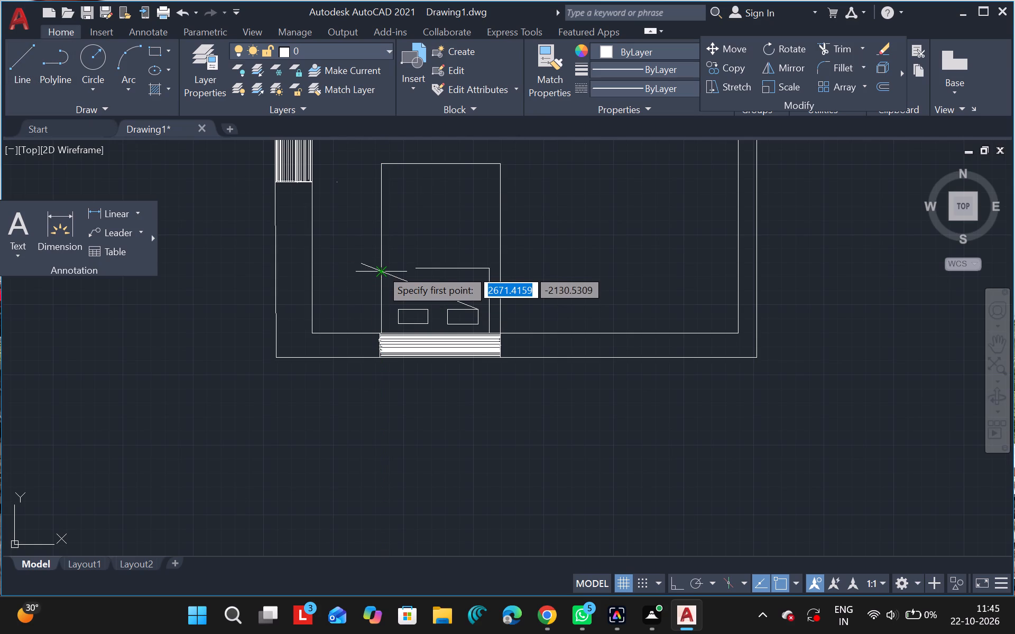
left_click_drag(381, 269, 393, 256)
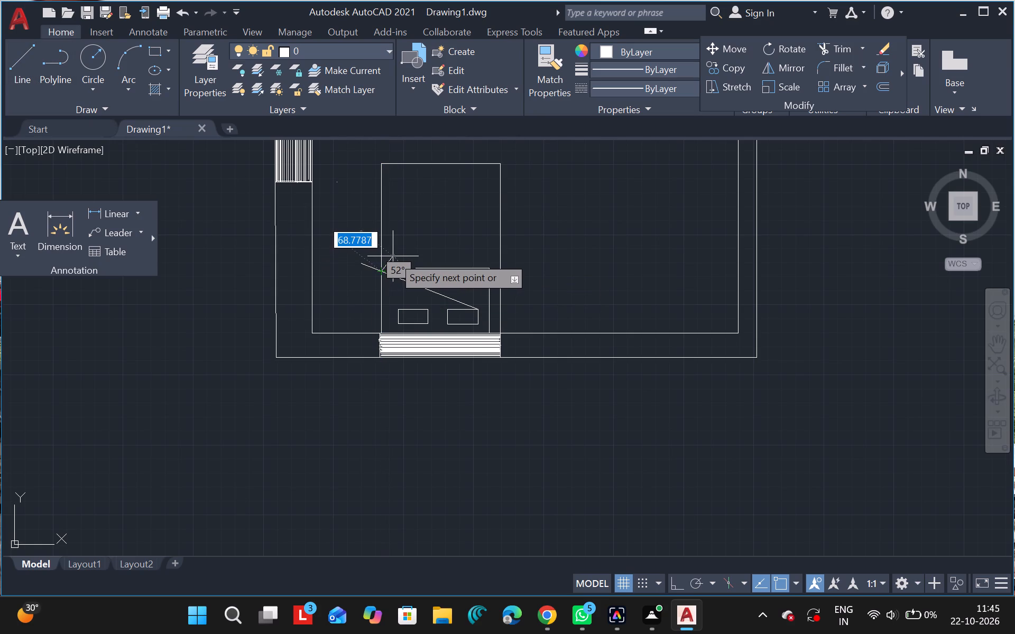
left_click_drag(393, 256, 392, 256)
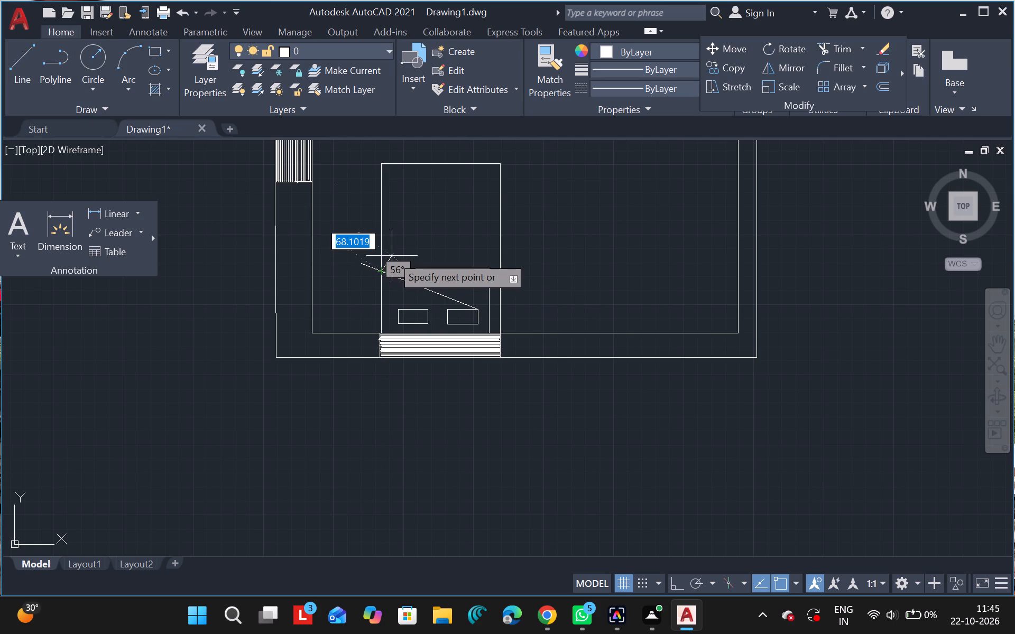
left_click_drag(392, 256, 477, 308)
left_click(477, 308)
key("Escape")
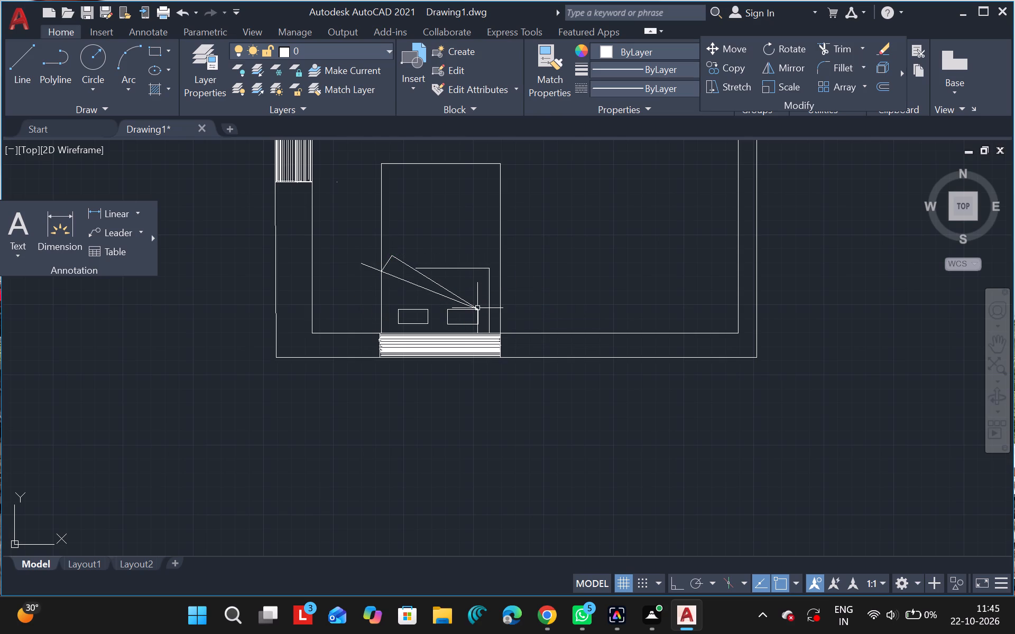
Trim the part of the sloping fold line that projects west of the bed.
type("tr")
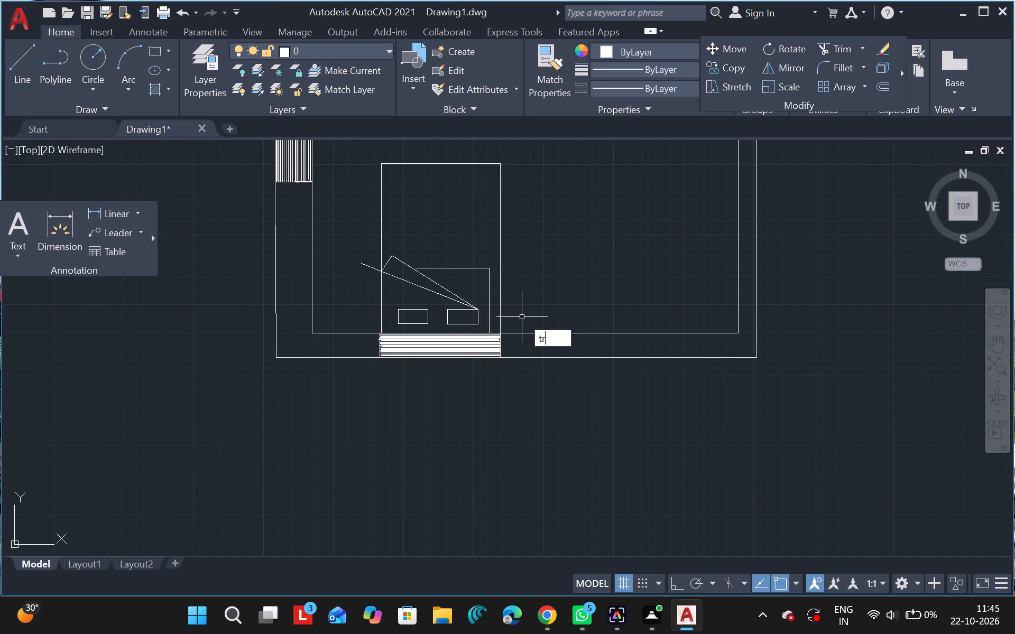
left_click(566, 359)
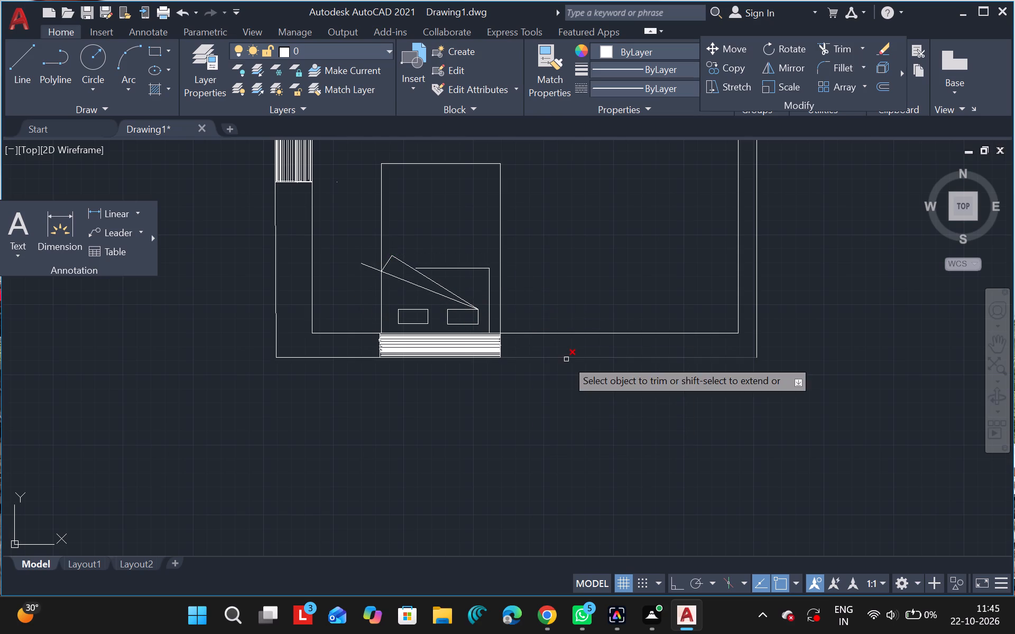
left_click(372, 267)
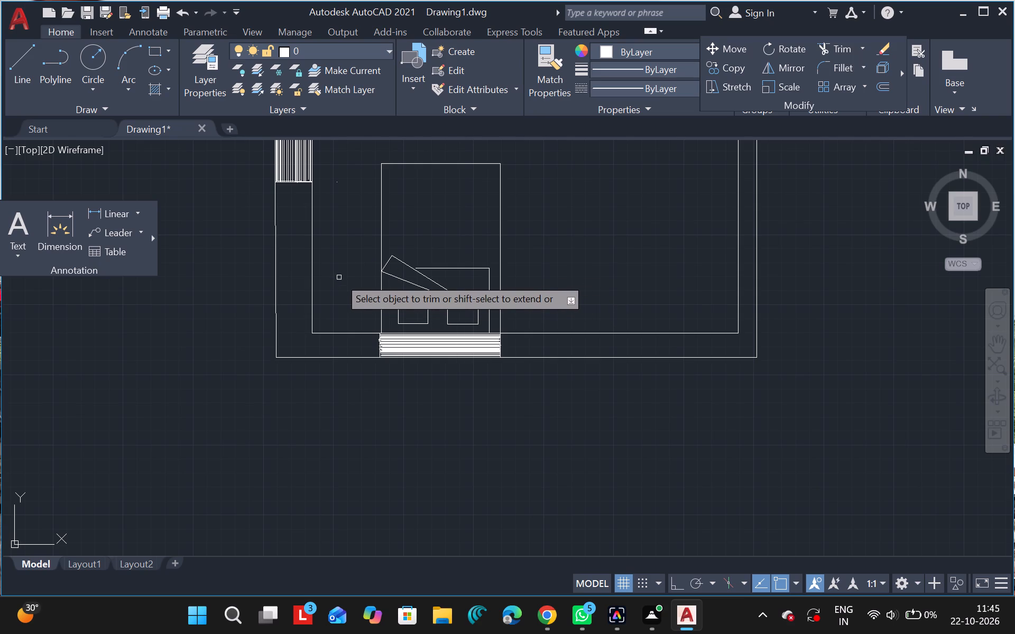
key("Escape")
Extend the horizontal blanket edge west to meet the fold line.
type("ex")
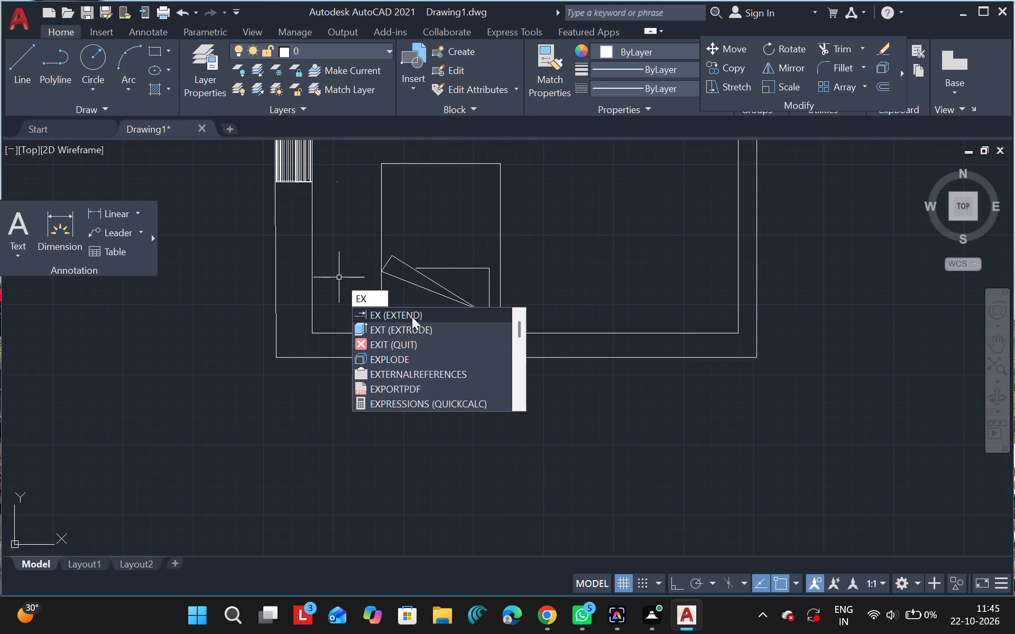
left_click(412, 316)
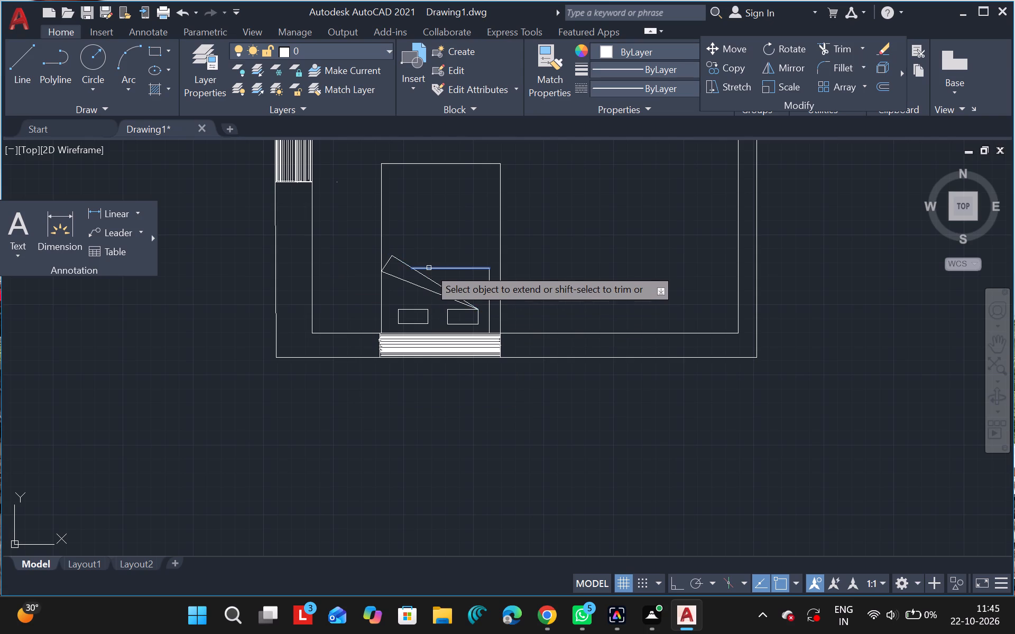
left_click(429, 268)
scroll(441, 257, "down", 2, "ctrl")
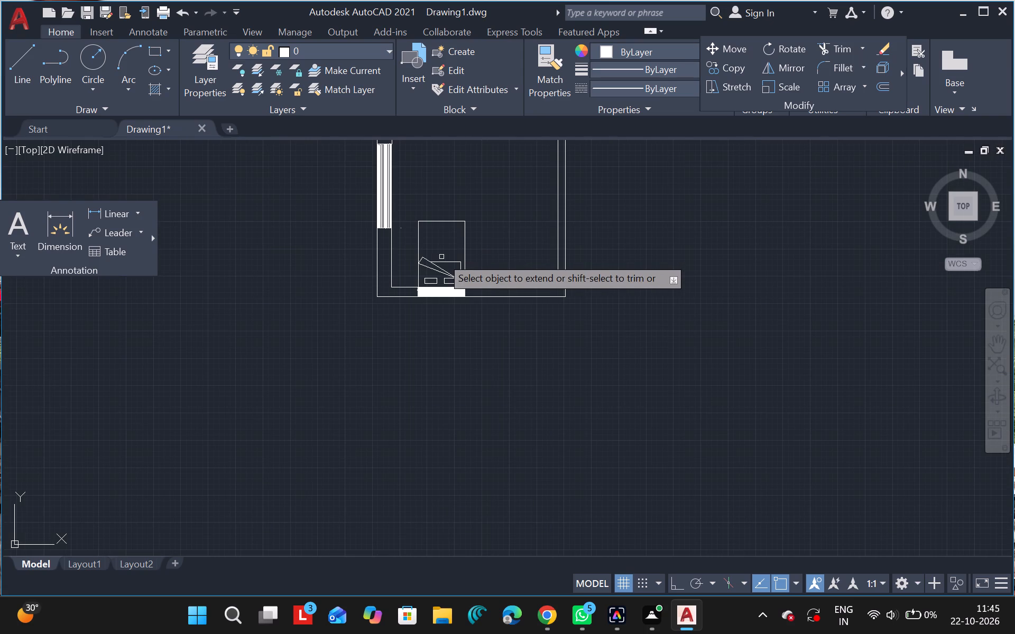
key("Escape")
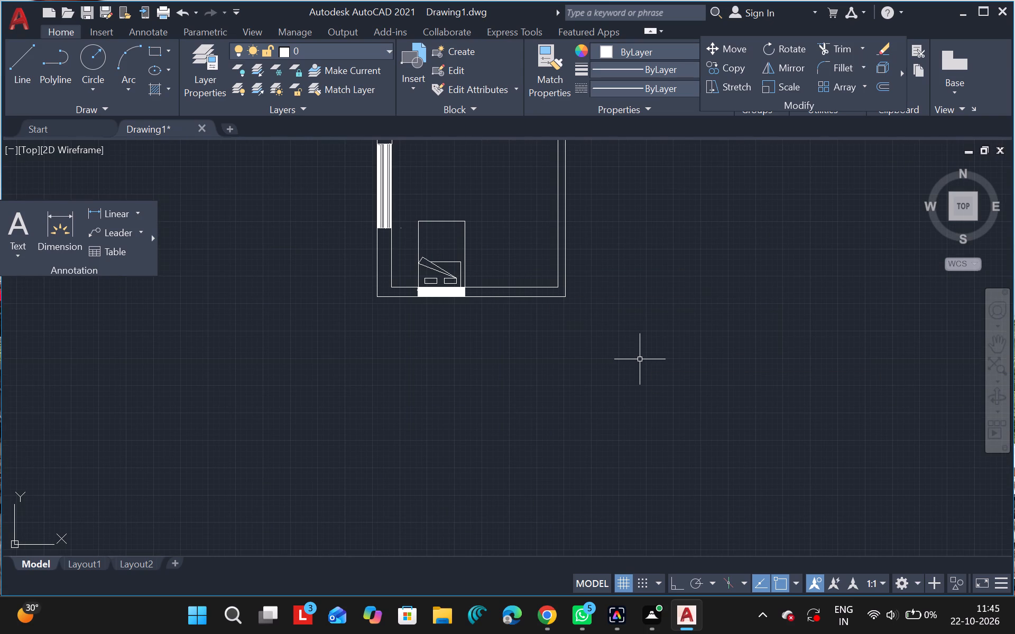
Delete the three lines of the short wall stub projecting east from the bedroom's east wall.
left_click(997, 340)
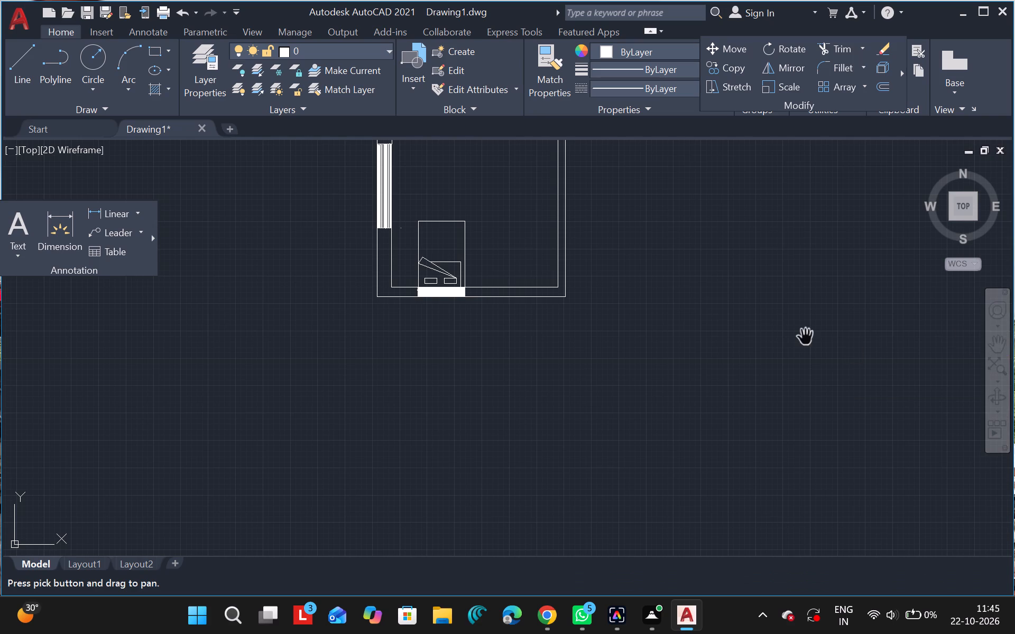
left_click_drag(805, 335, 682, 552)
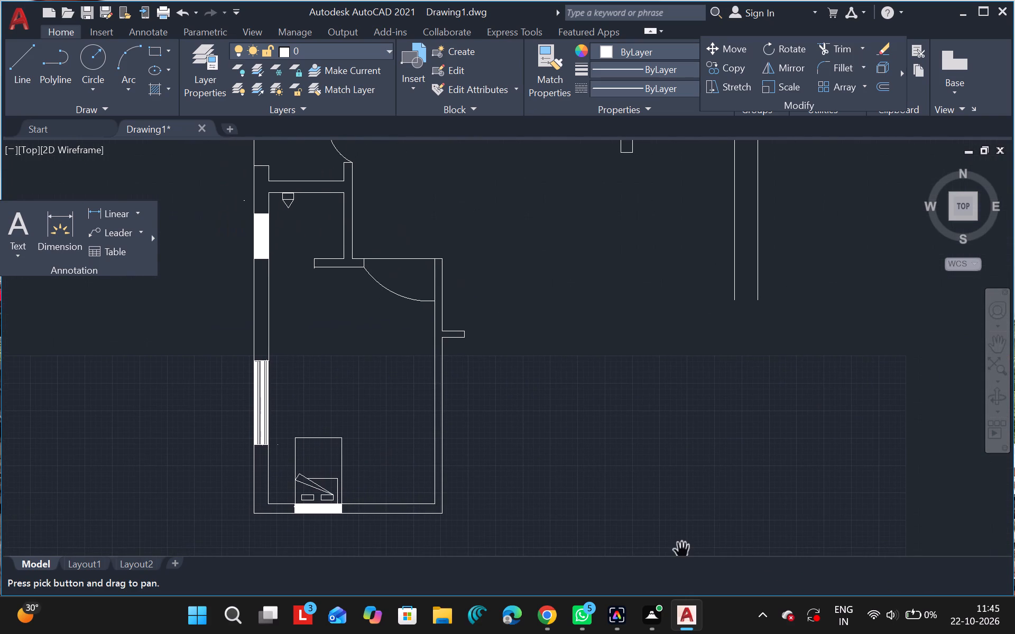
key("Escape")
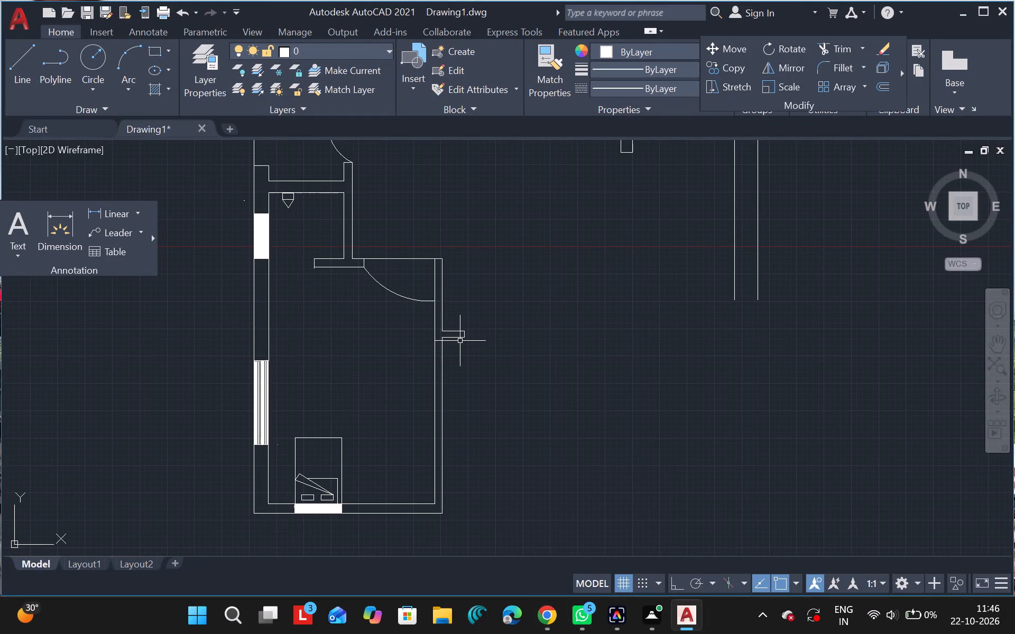
left_click_drag(460, 338, 460, 335)
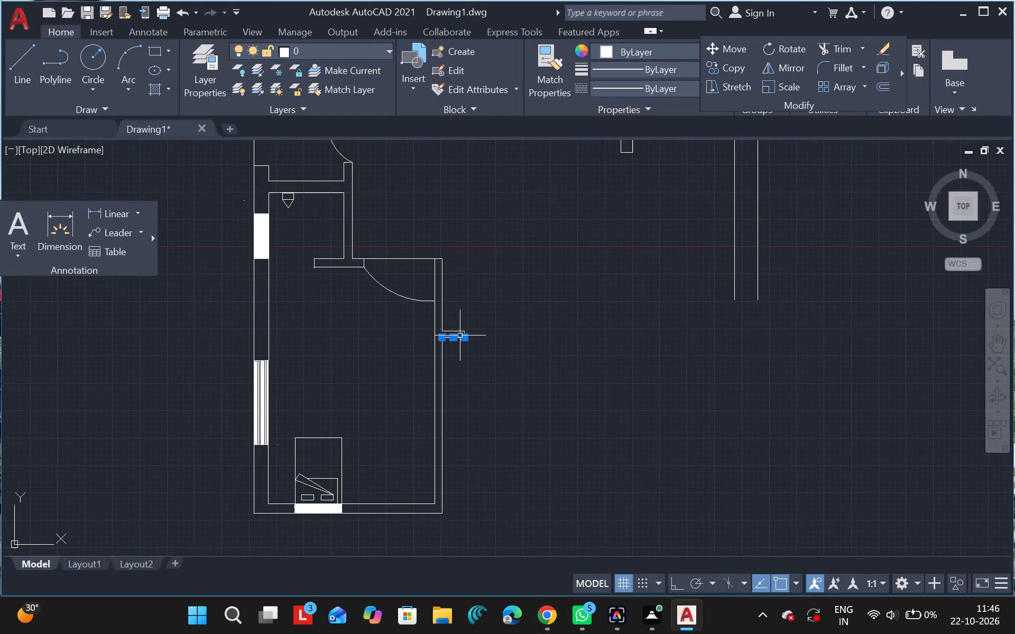
left_click_drag(460, 335, 460, 332)
left_click(460, 332)
key("Delete")
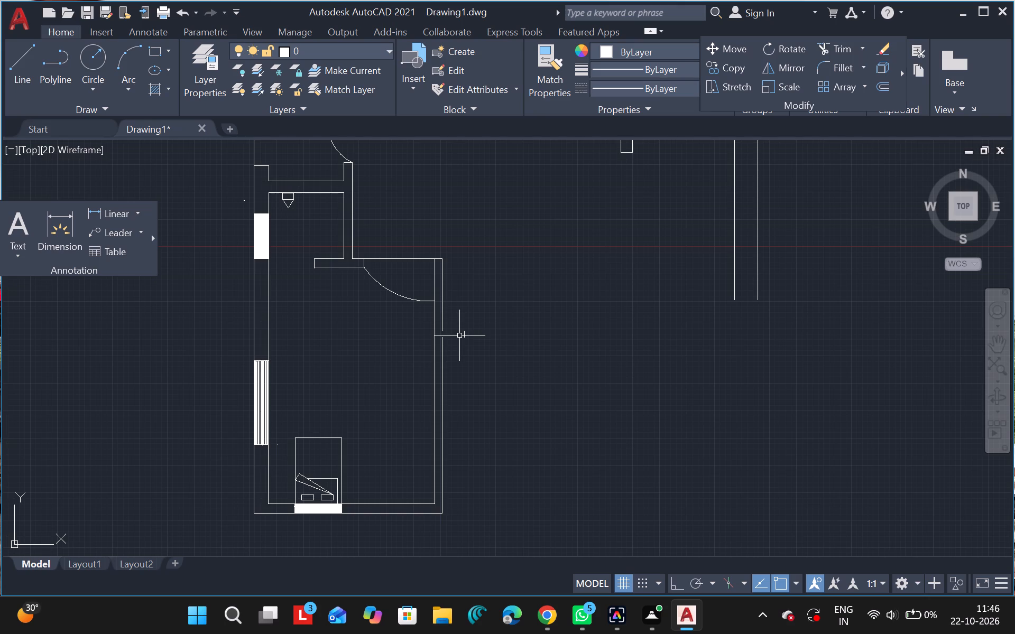
left_click_drag(466, 334, 689, 463)
key("Delete")
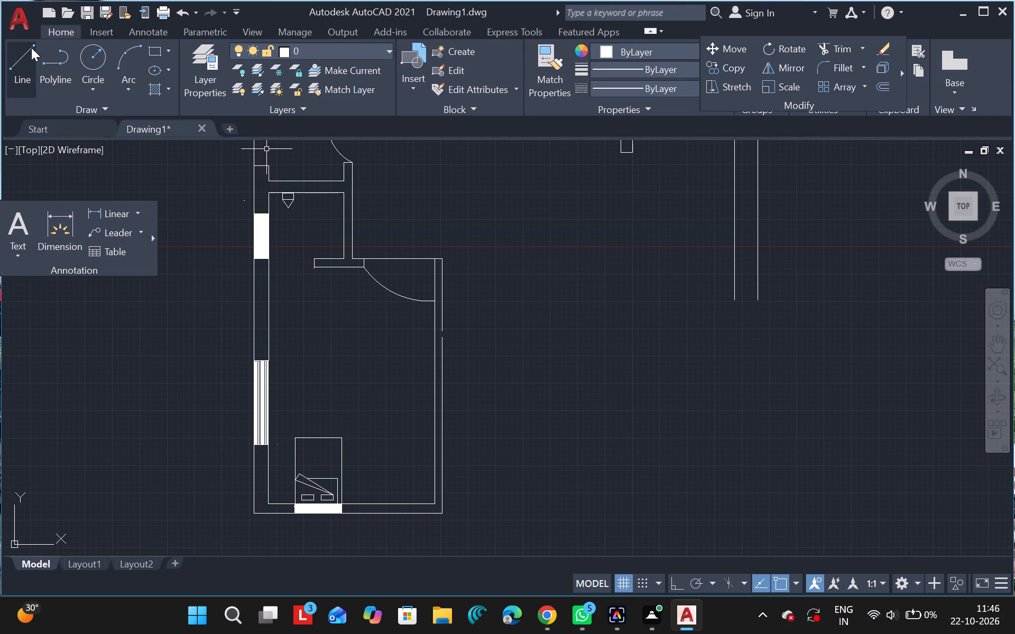
Draw a horizontal line about 785 units long, running east from the upper break end of the bedroom's east wall.
left_click(31, 48)
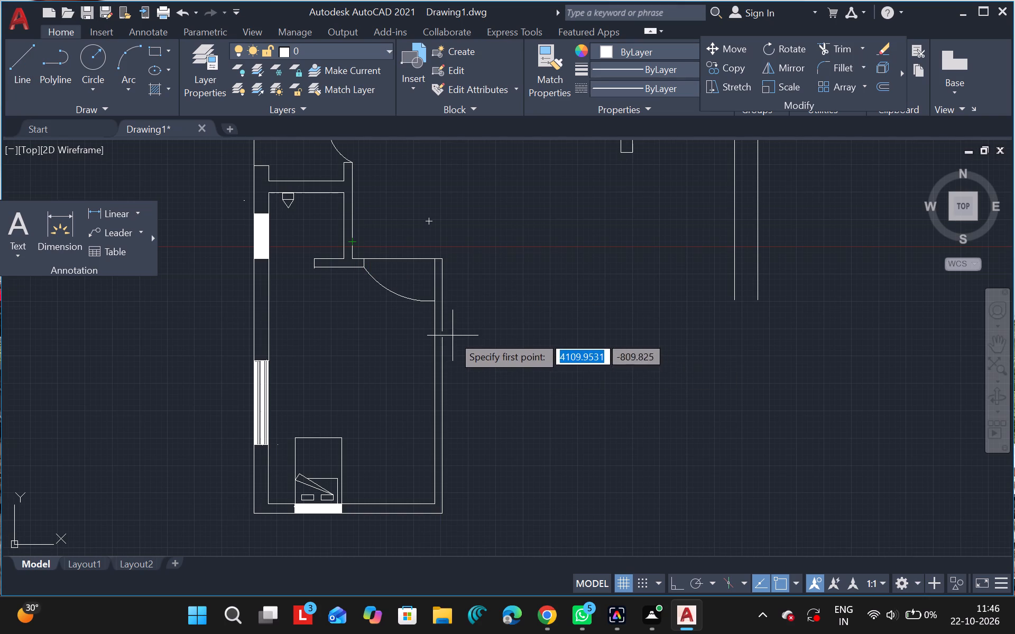
left_click_drag(443, 330, 538, 324)
left_click(528, 324)
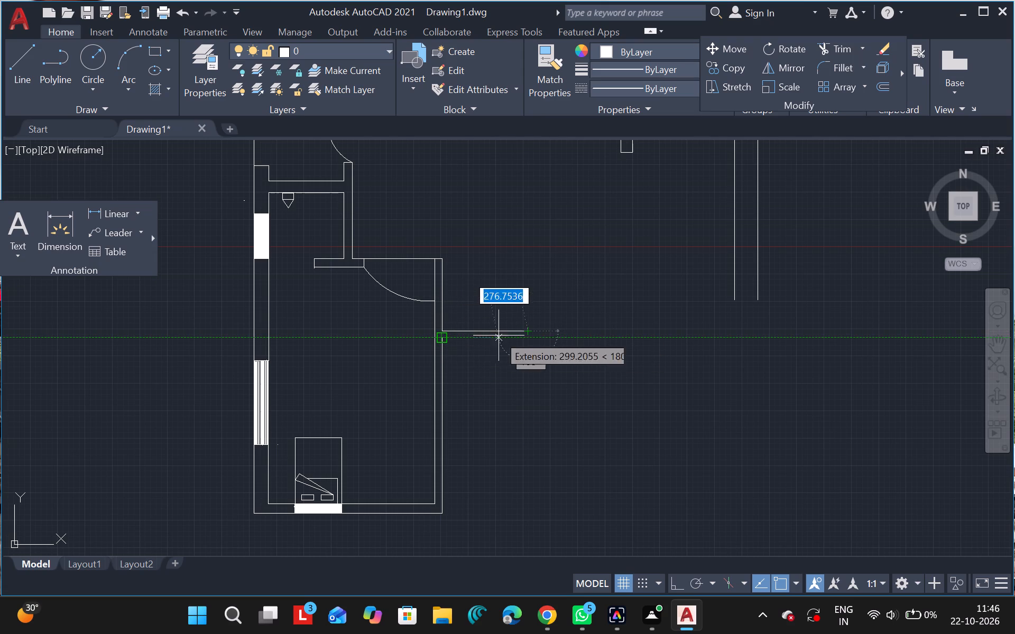
left_click(528, 338)
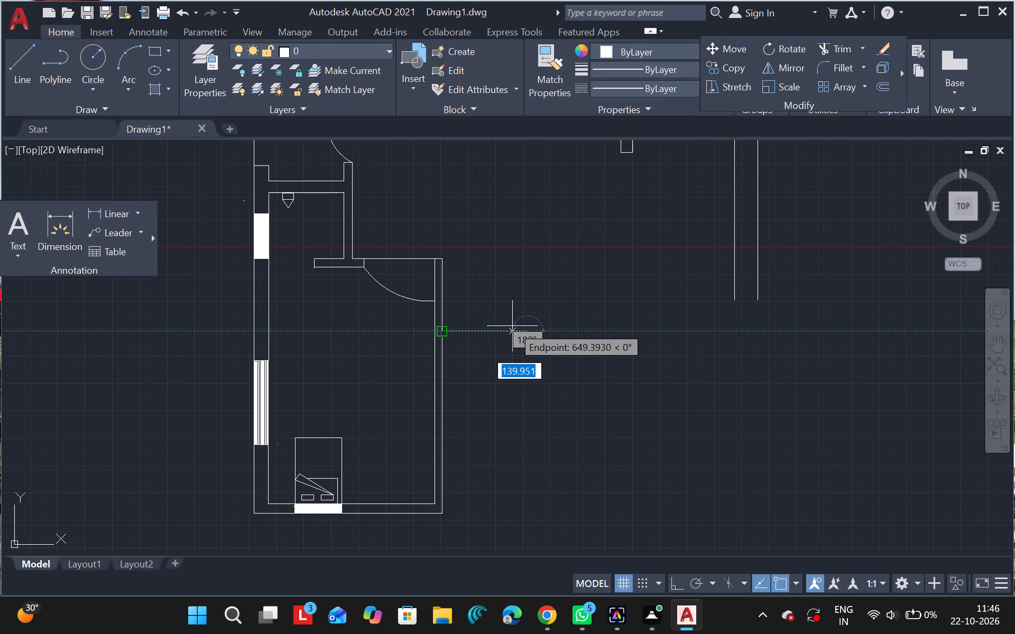
scroll(524, 338, "up", 3, "ctrl")
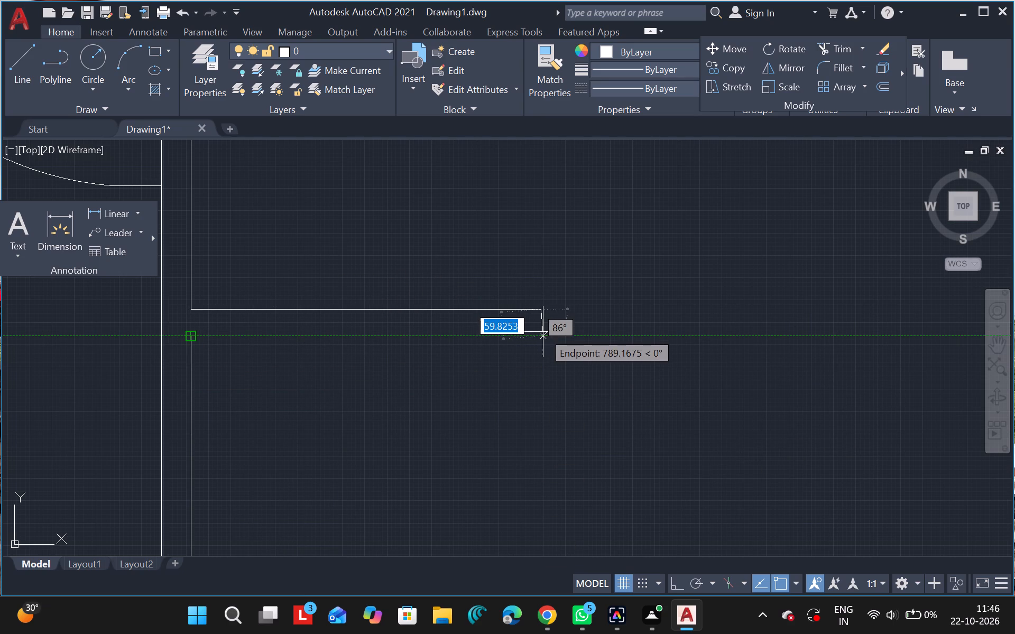
left_click_drag(541, 342, 490, 334)
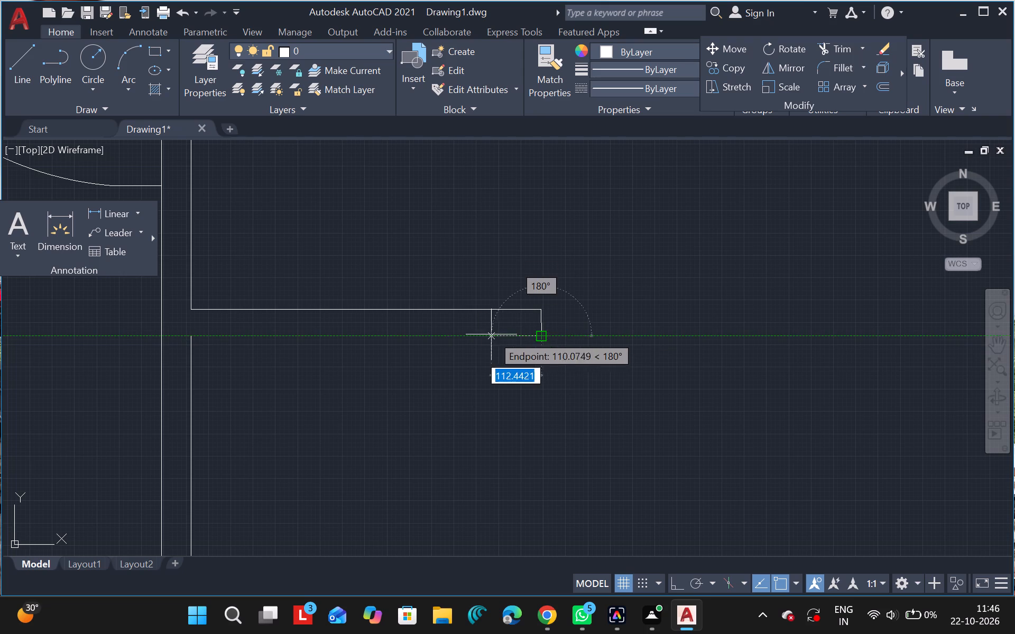
left_click_drag(490, 334, 471, 334)
key("ctrl+z")
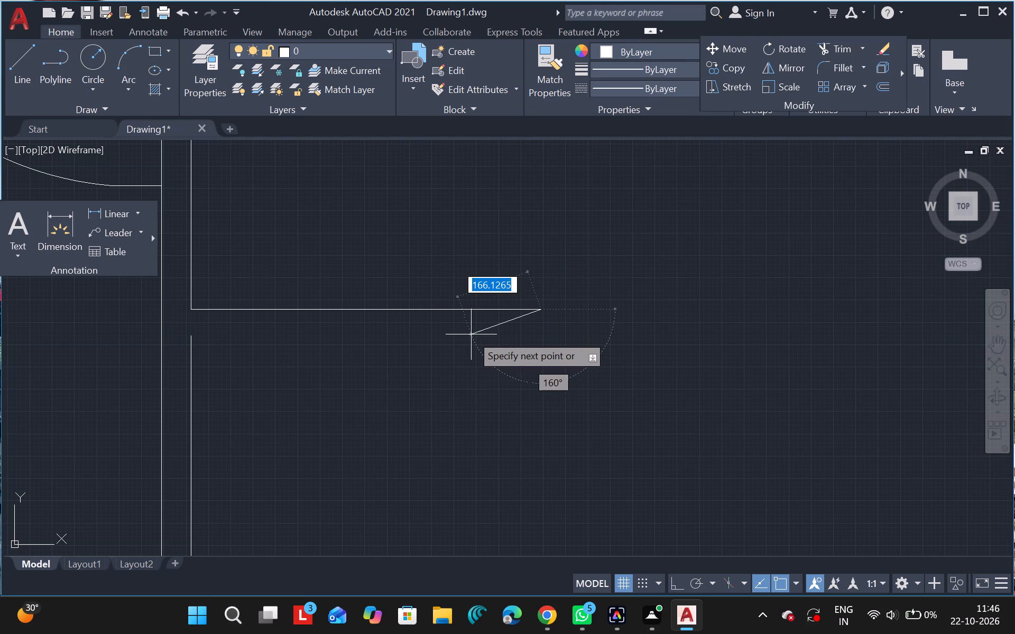
key("Escape")
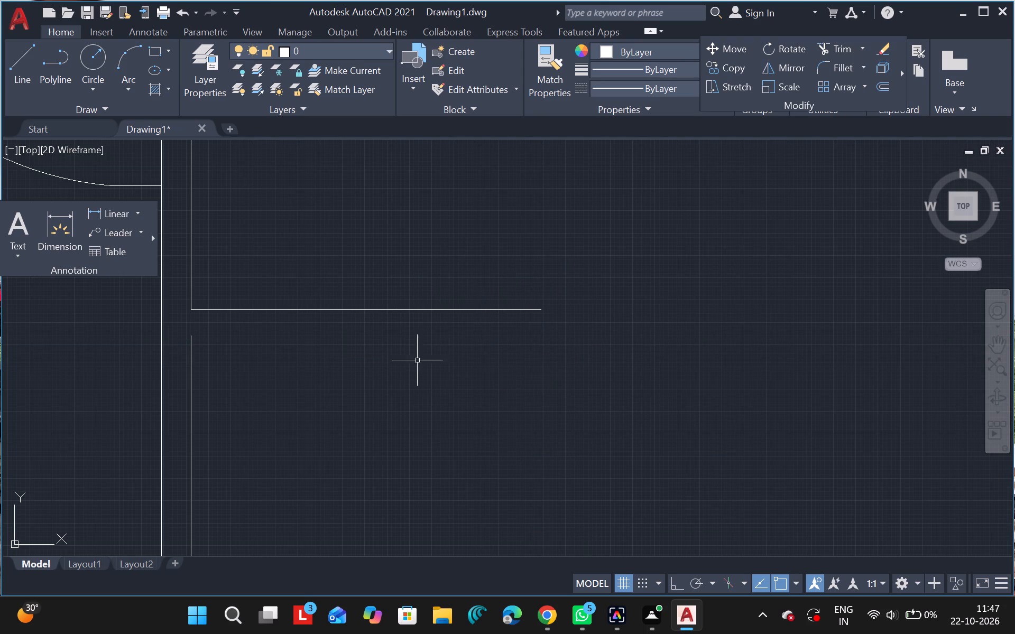
Draw the wall's parallel lower line about 785 units east from the bedroom's east wall and close its east end with a short vertical line.
left_click(18, 72)
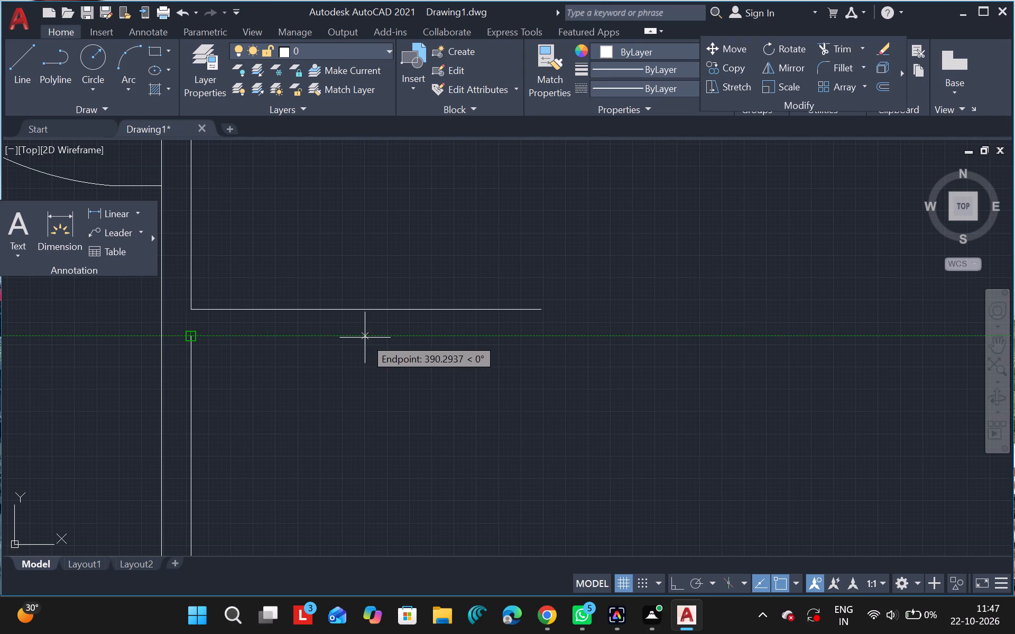
left_click_drag(186, 332, 409, 361)
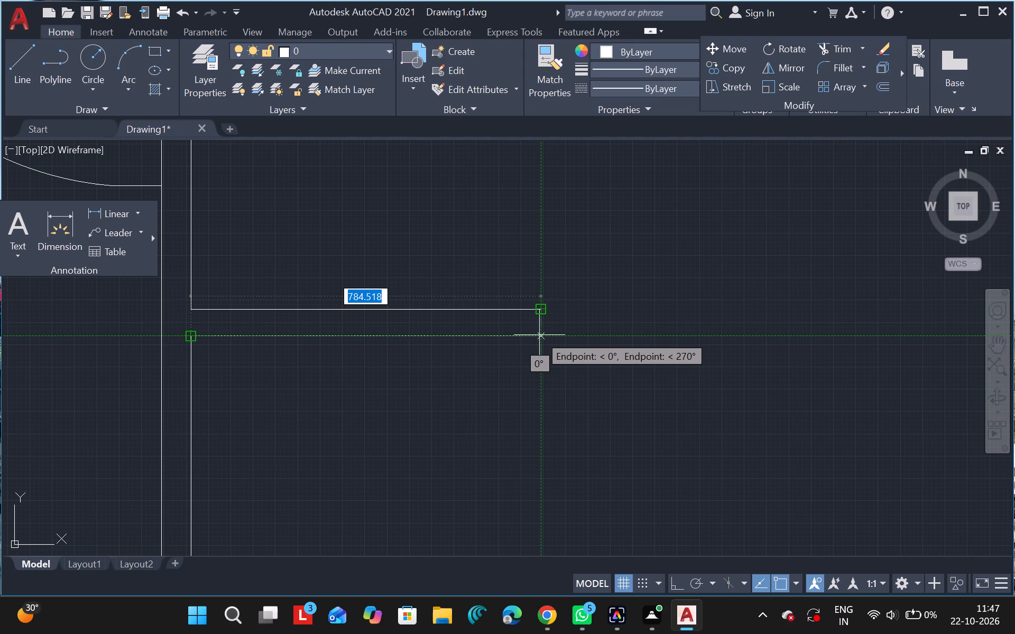
left_click_drag(541, 335, 542, 318)
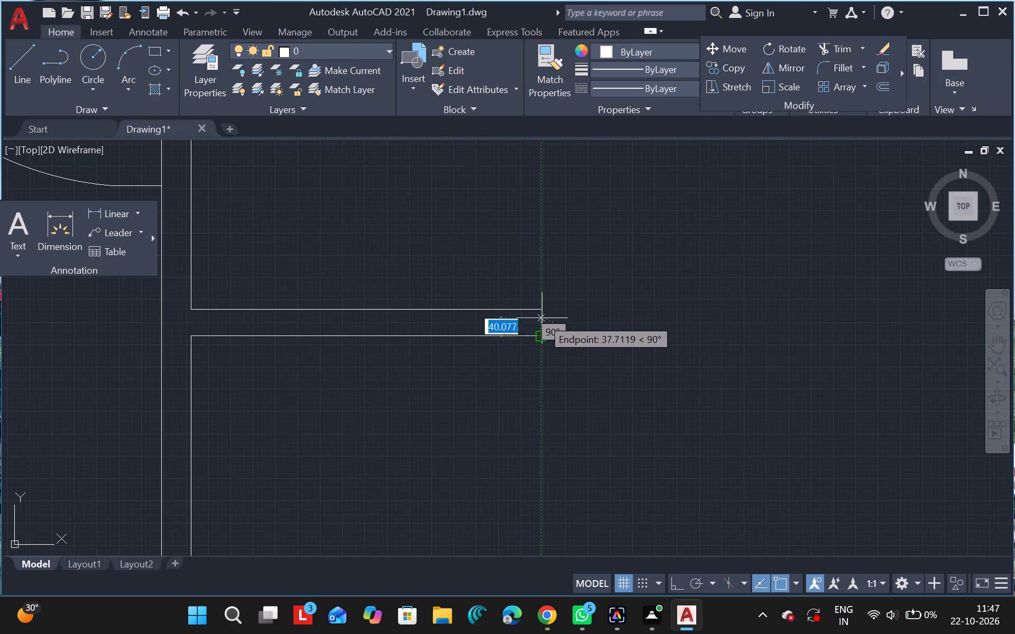
left_click_drag(542, 318, 540, 309)
left_click(540, 309)
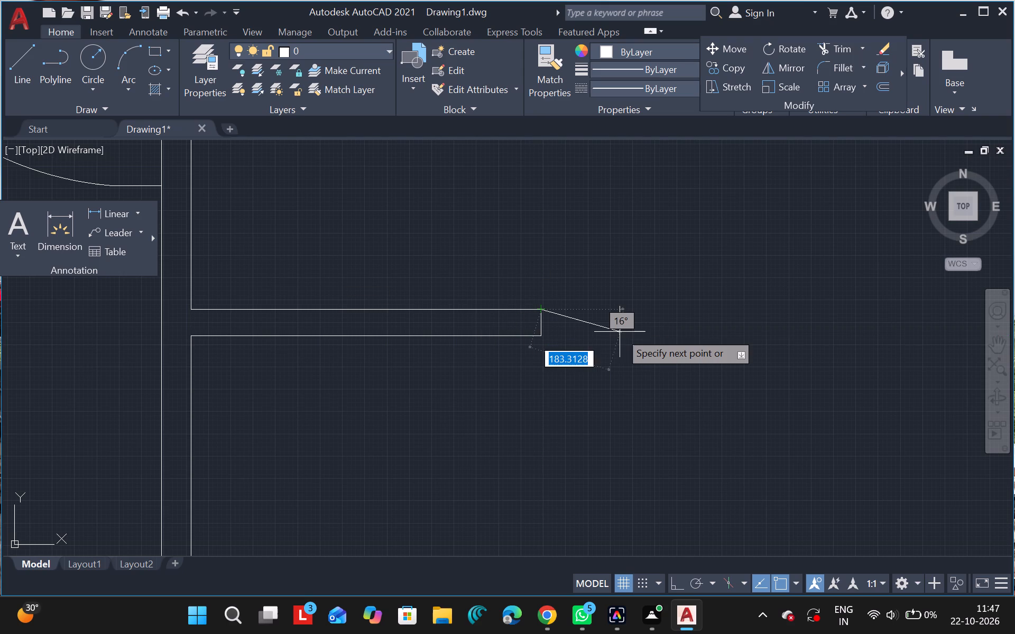
key("Escape")
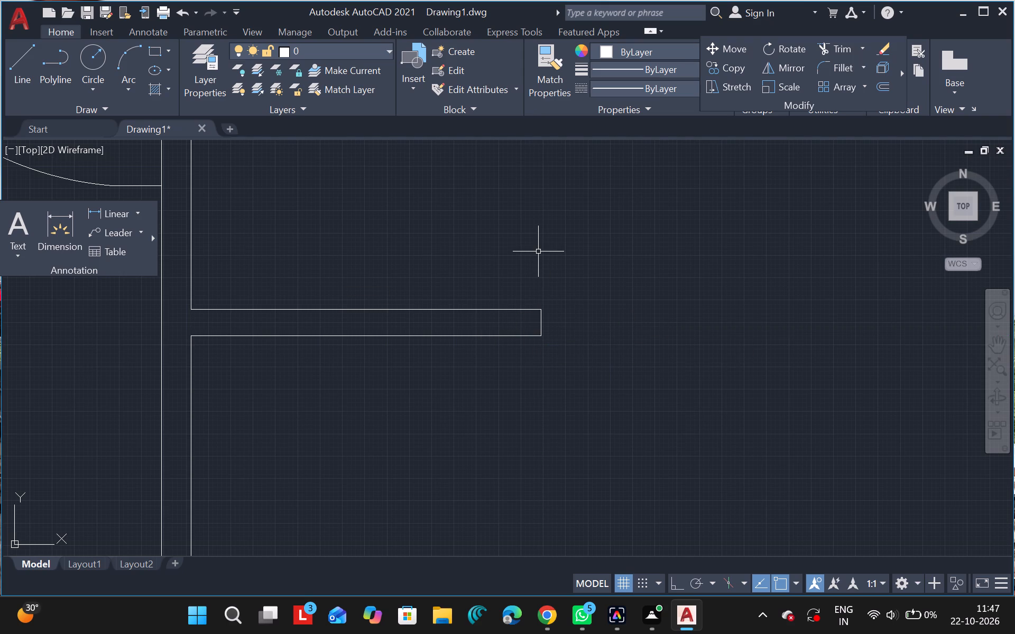
scroll(538, 251, "down", 3, "ctrl")
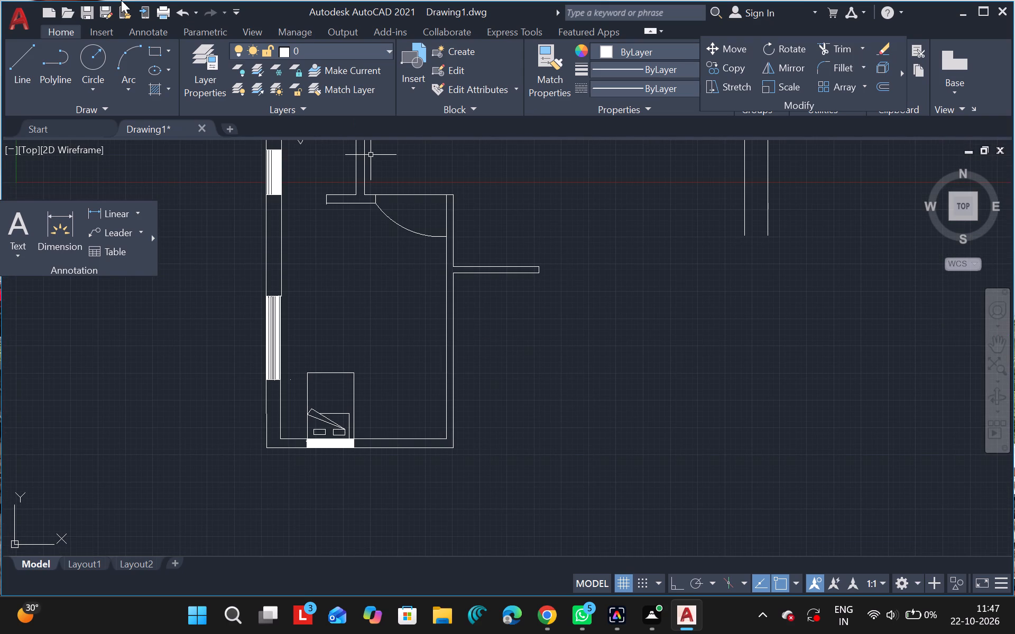
Draw a vertical line about 1300 units long just east of the bedroom's east wall, crossing the new wall stub.
left_click(27, 64)
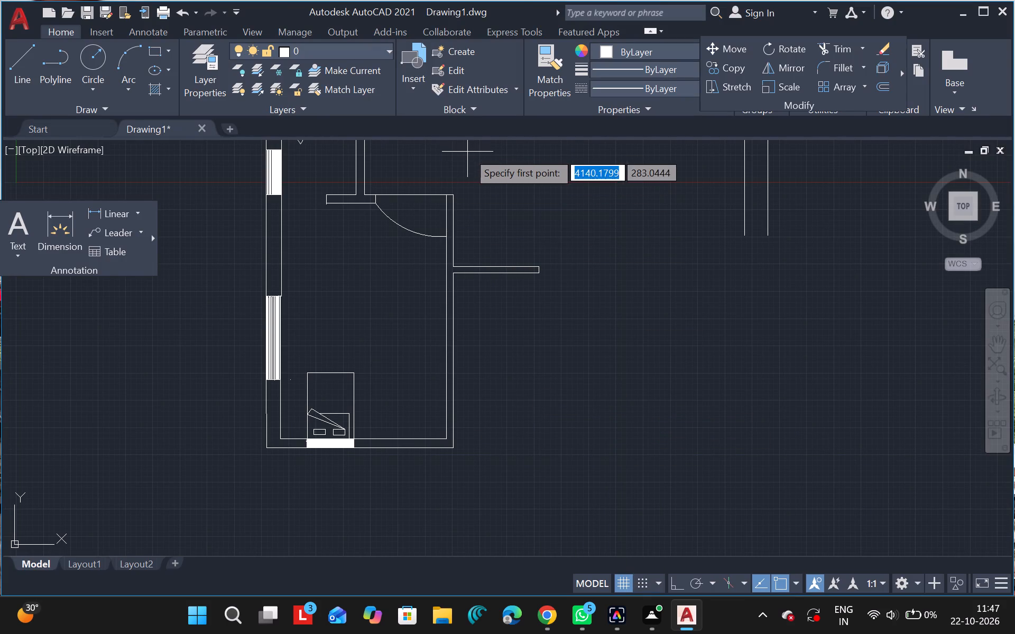
left_click_drag(463, 172, 462, 253)
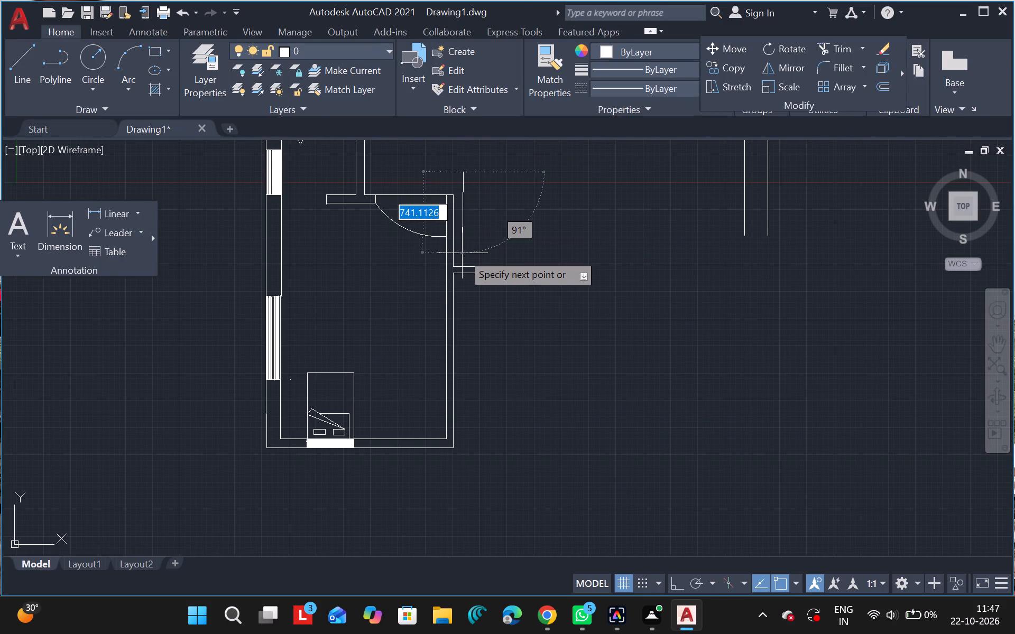
left_click_drag(462, 253, 461, 258)
left_click_drag(461, 258, 511, 262)
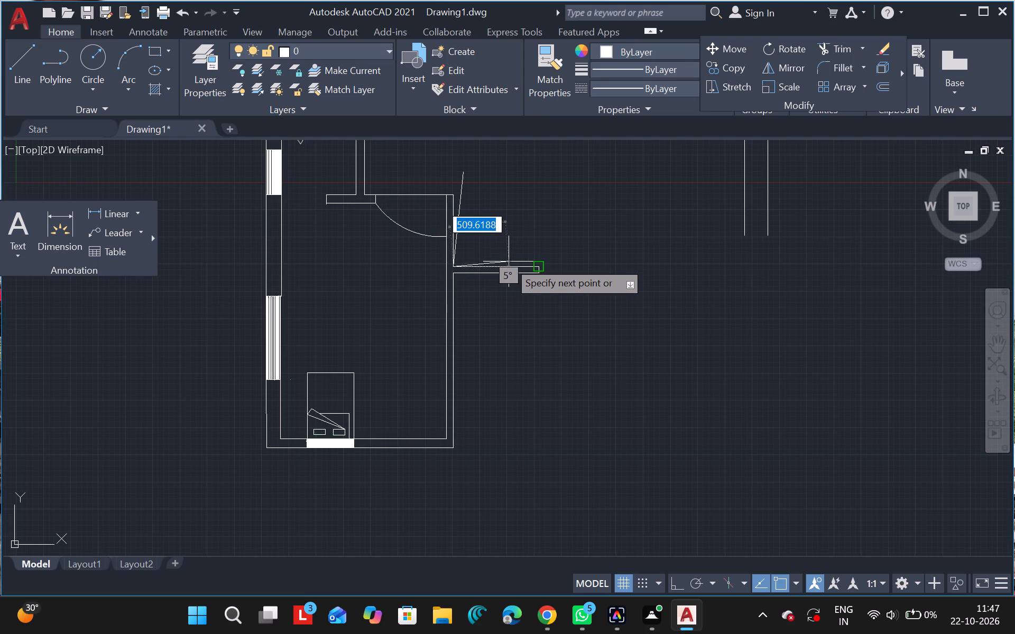
left_click_drag(511, 262, 512, 262)
key("ctrl+z")
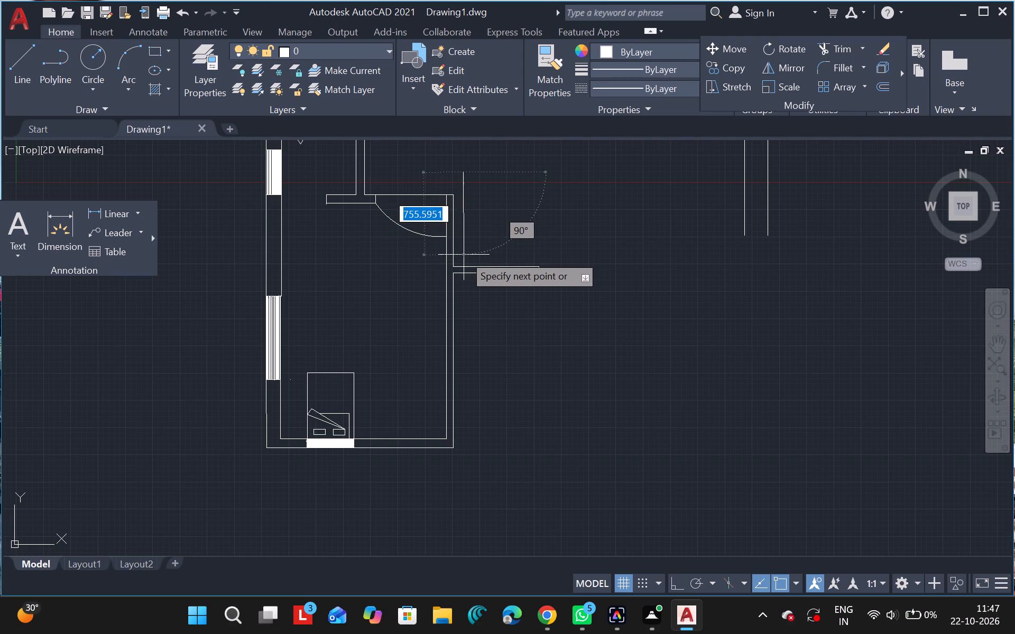
left_click(463, 317)
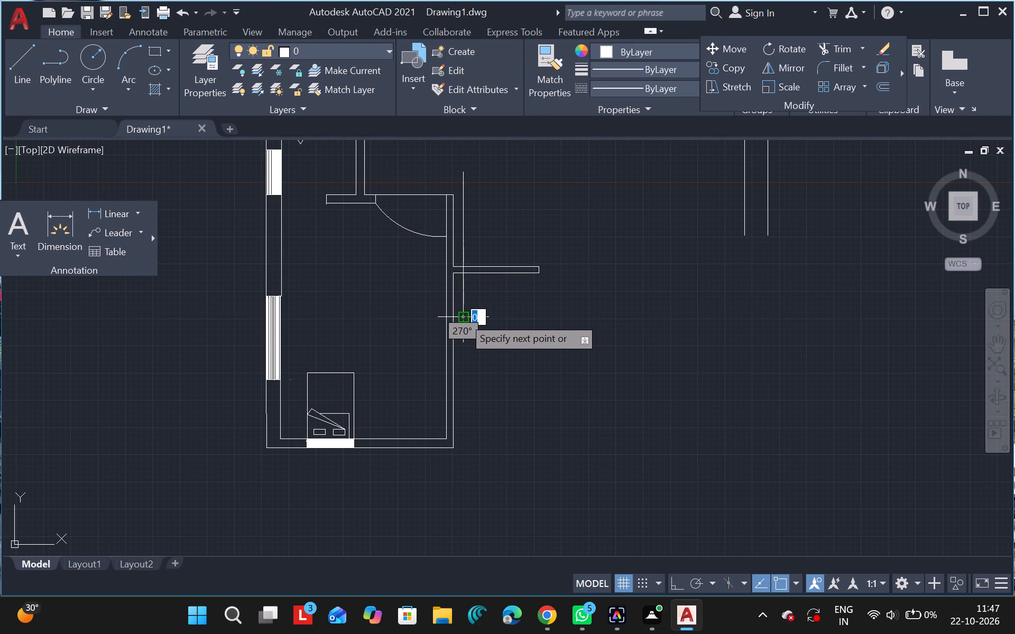
key("Escape")
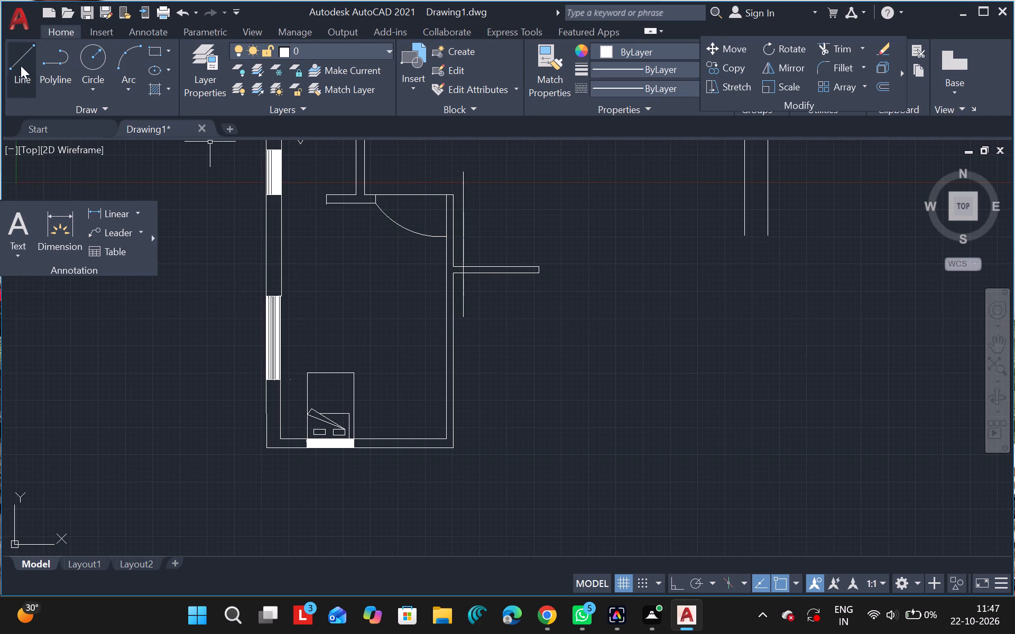
Draw a horizontal line about 1580 units long just north of the wall stub, from inside the bedroom past the stub's east end.
left_click(16, 66)
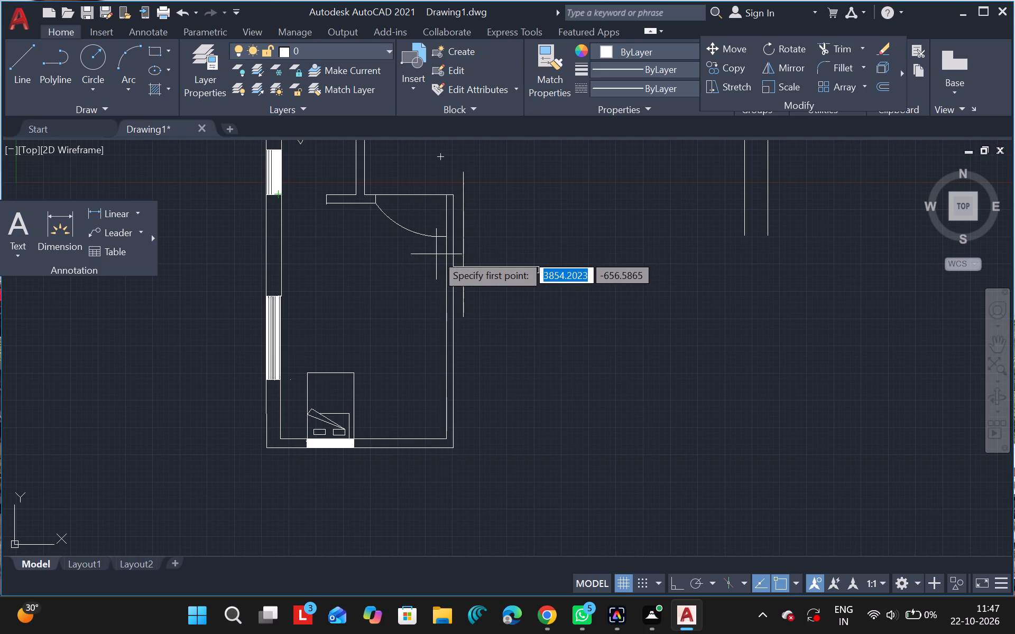
left_click_drag(436, 254, 590, 249)
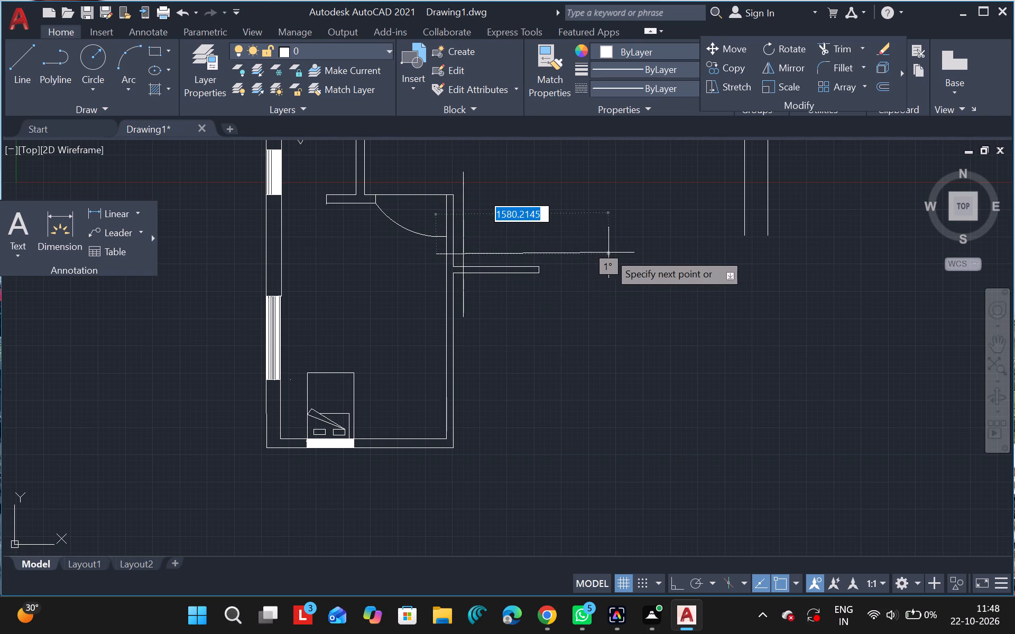
left_click(610, 254)
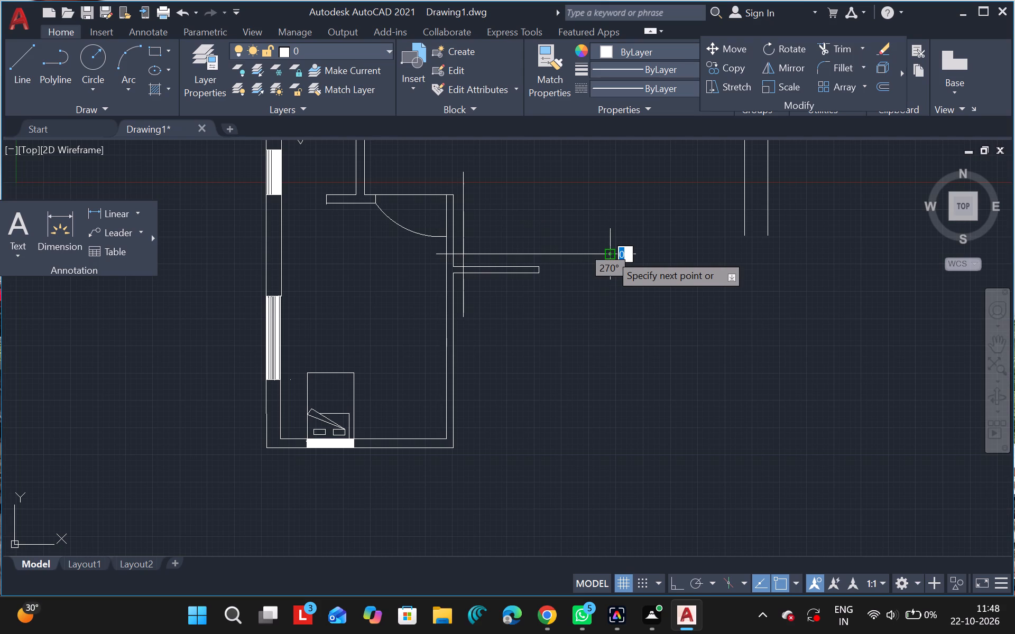
key("Escape")
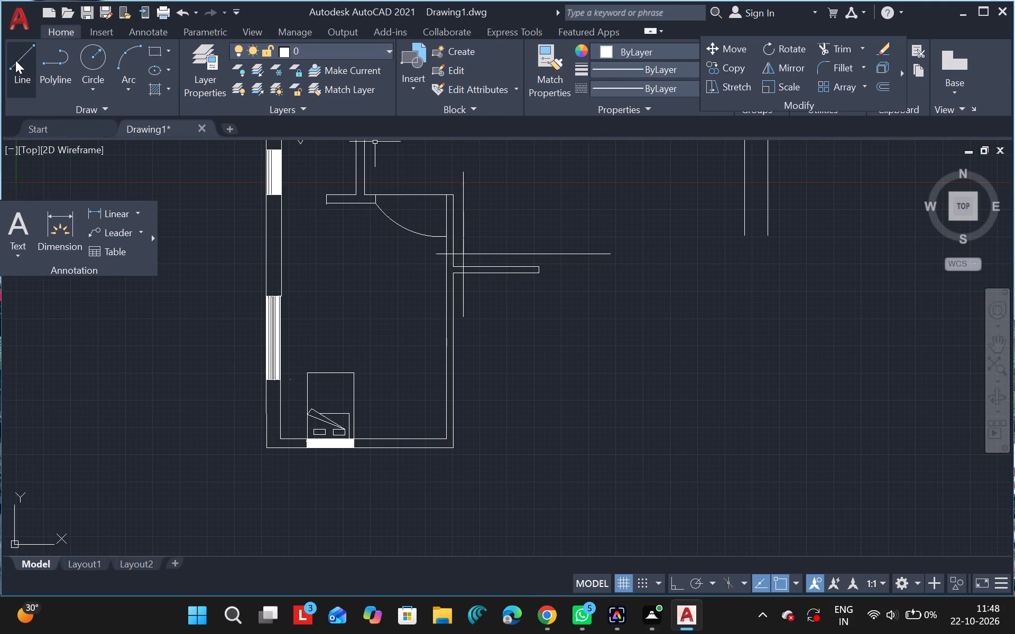
left_click(7, 52)
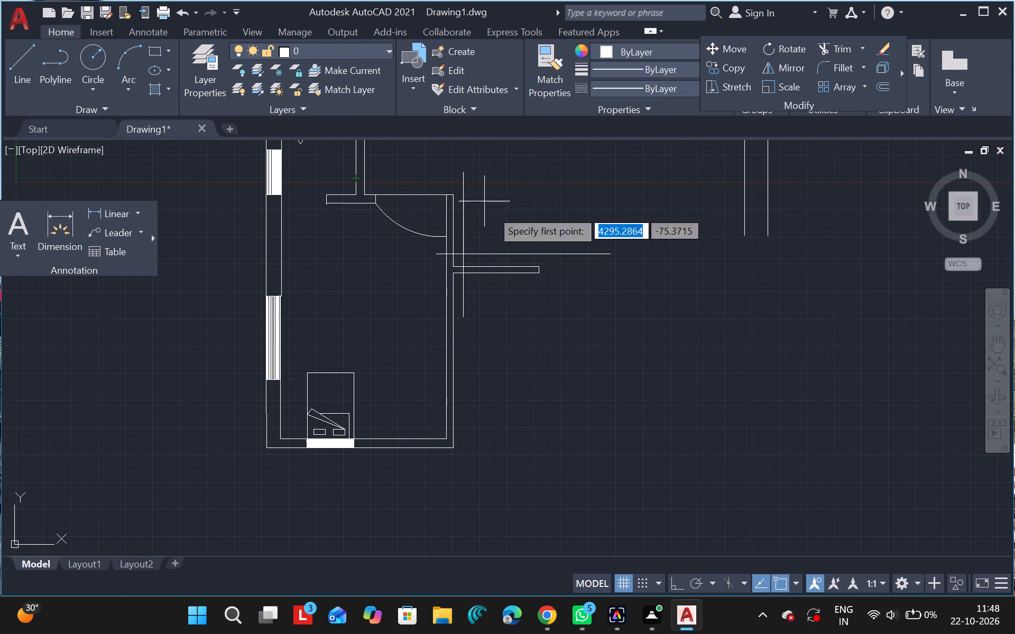
key("Escape")
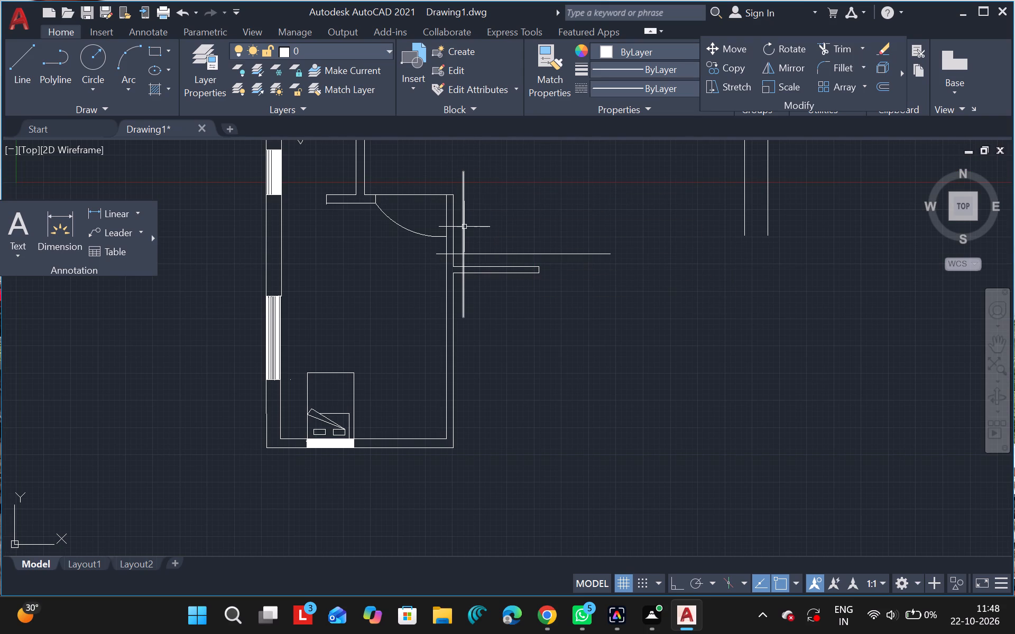
Copy the vertical line beside the bedroom's east wall about 45 units to the east.
left_click_drag(463, 227, 714, 269)
type("co")
left_click(779, 312)
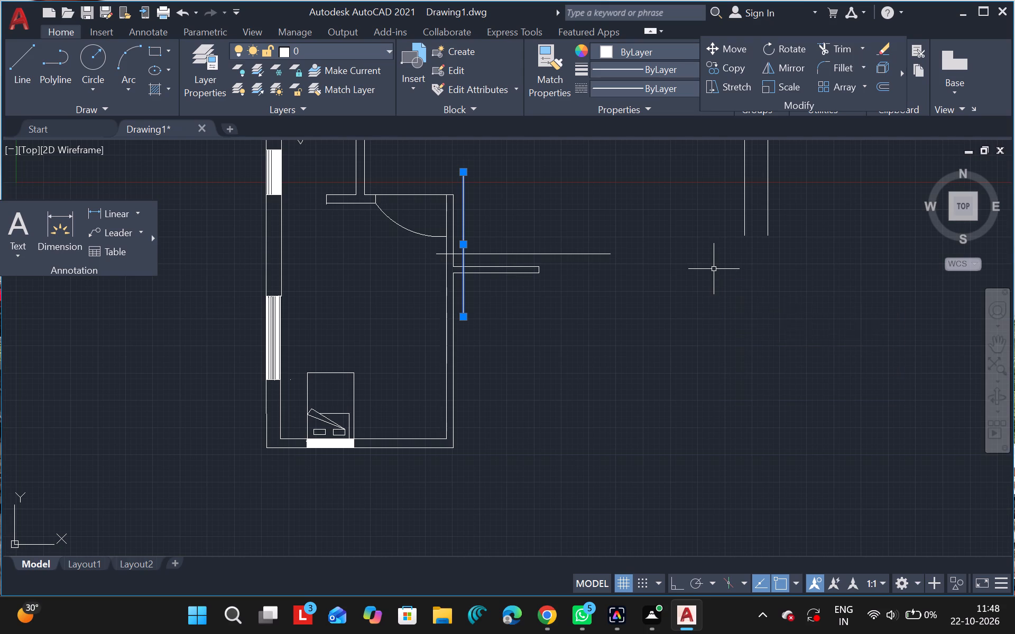
left_click_drag(702, 358, 709, 359)
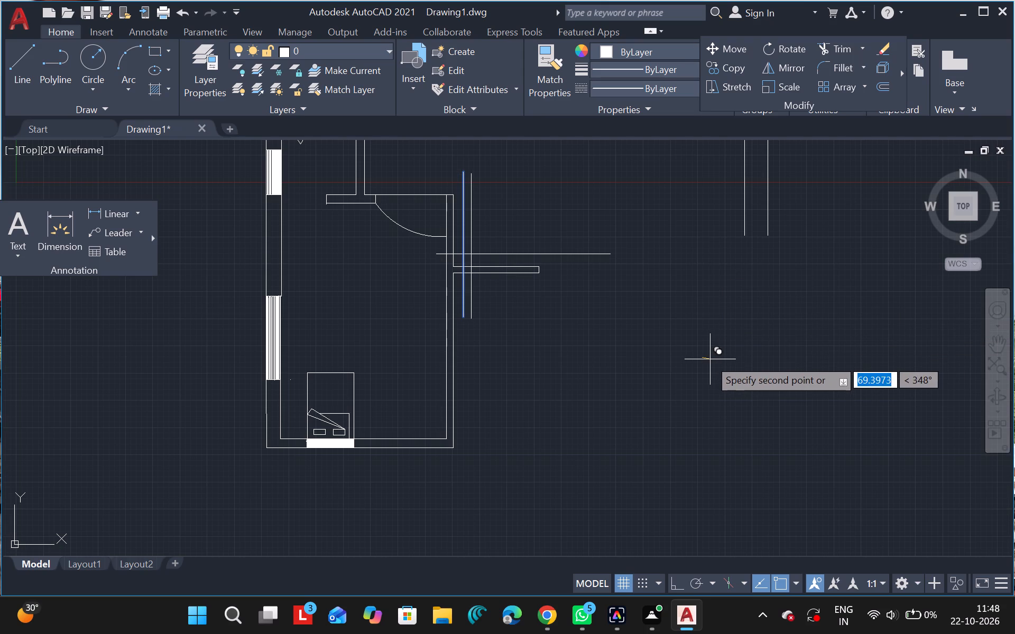
left_click_drag(709, 359, 706, 357)
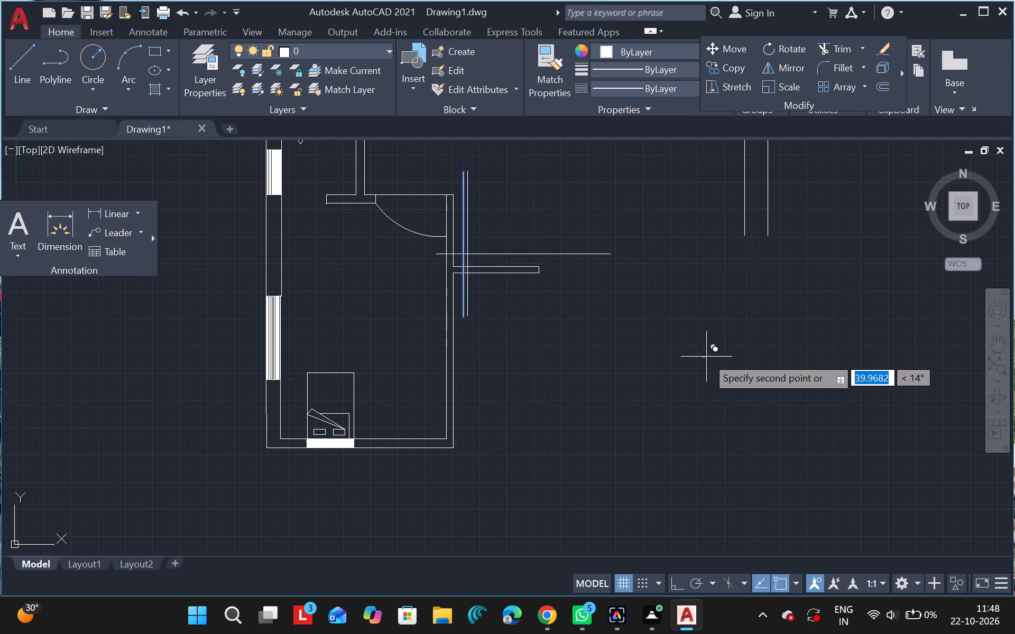
left_click_drag(706, 357, 707, 357)
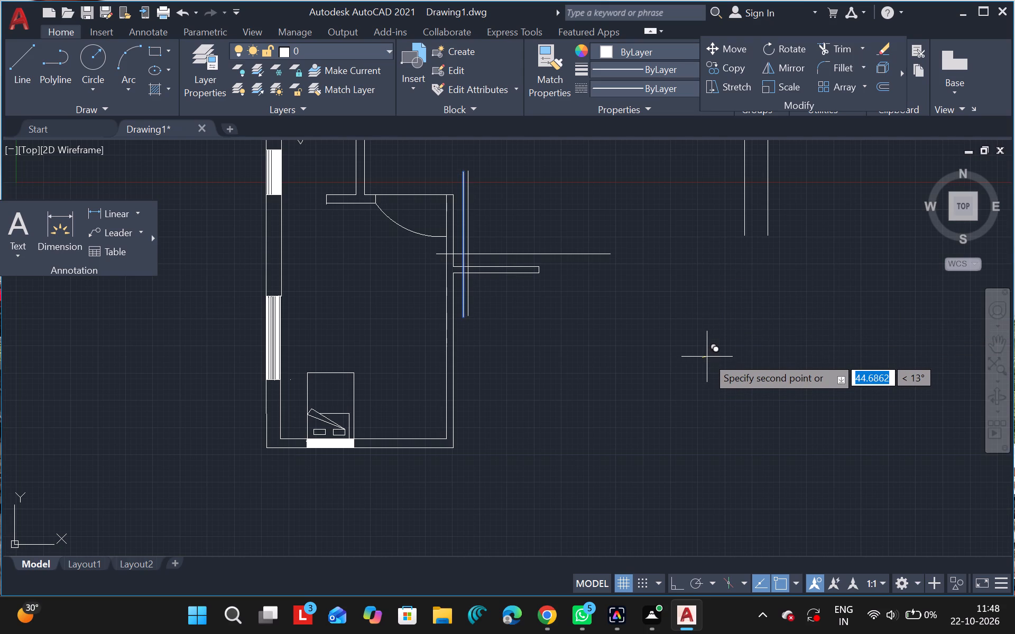
left_click_drag(707, 357, 707, 358)
left_click(707, 358)
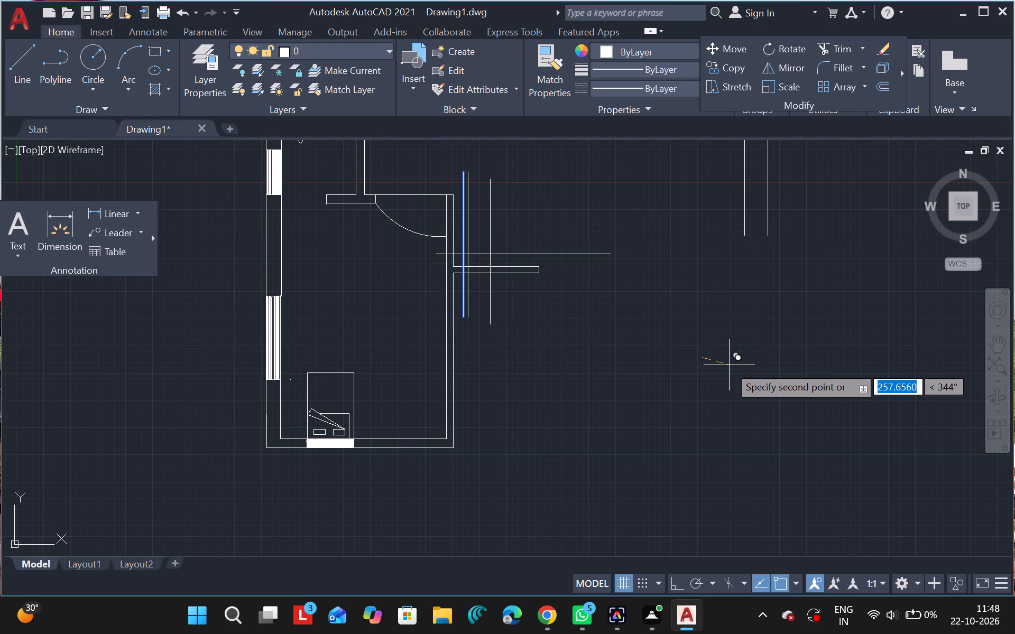
key("Escape")
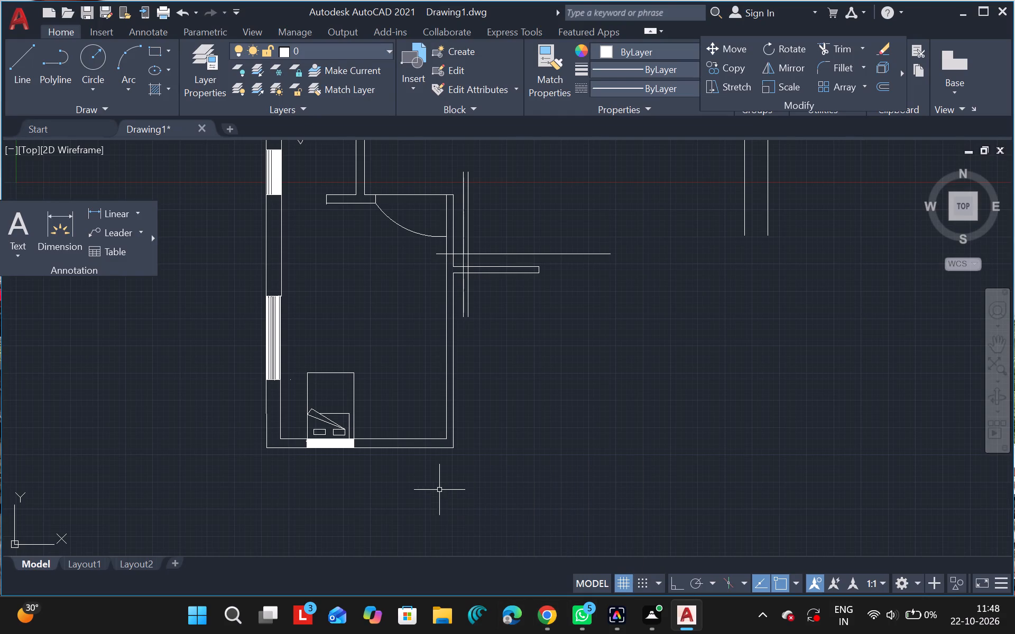
Copy the long horizontal line north of the wall stub about 45 units to the south.
left_click(492, 253)
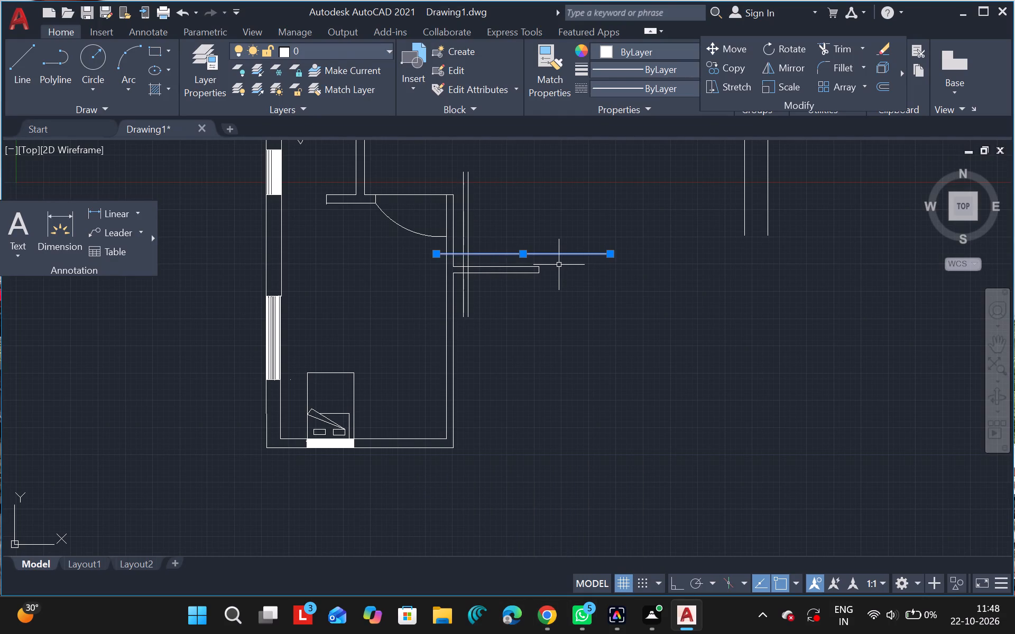
type("co")
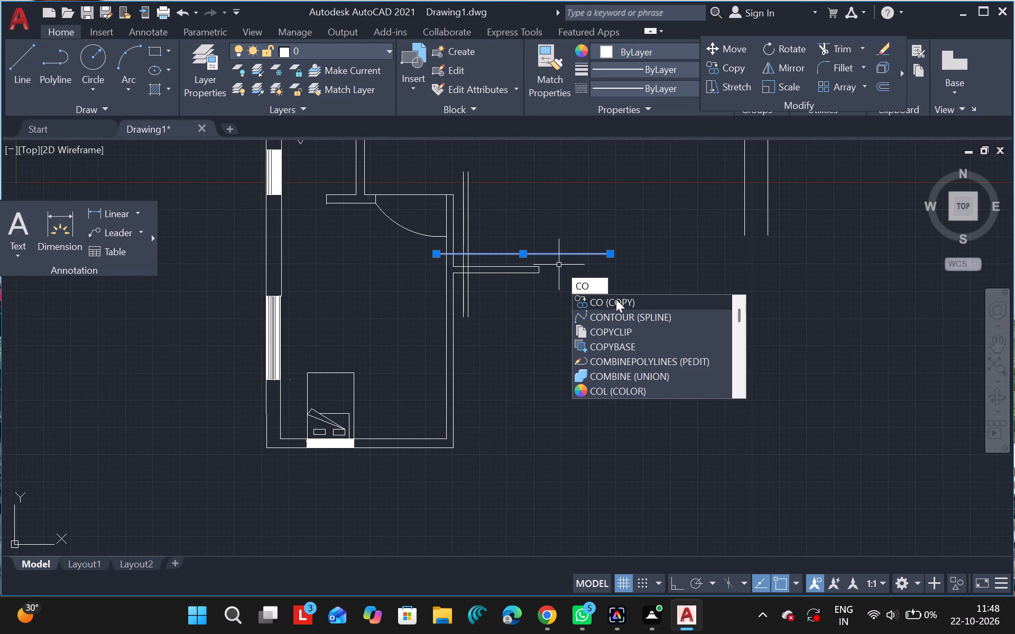
left_click(615, 301)
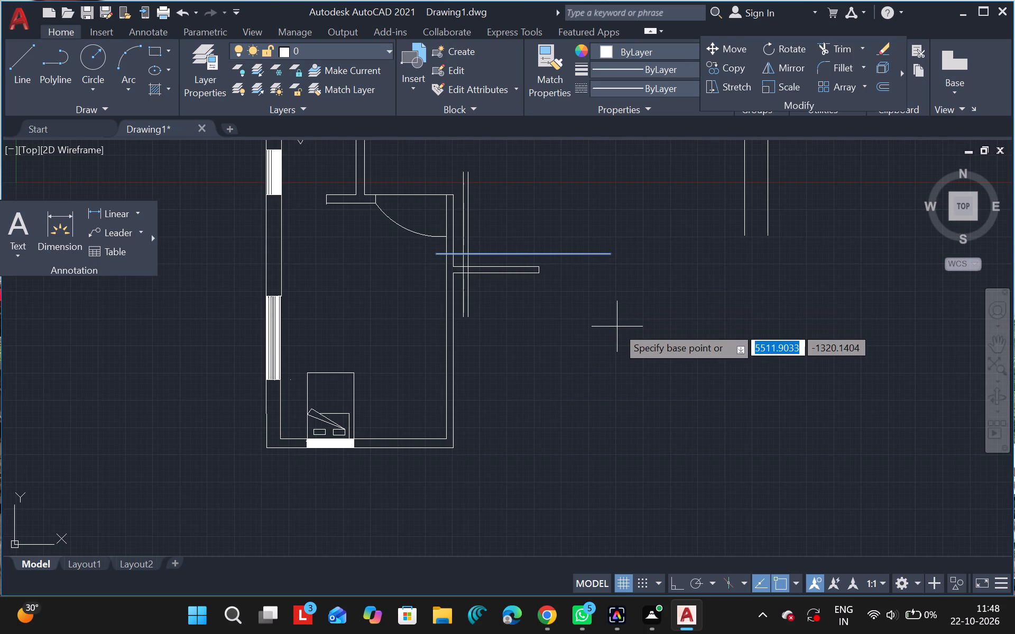
left_click_drag(617, 327, 618, 331)
left_click(618, 331)
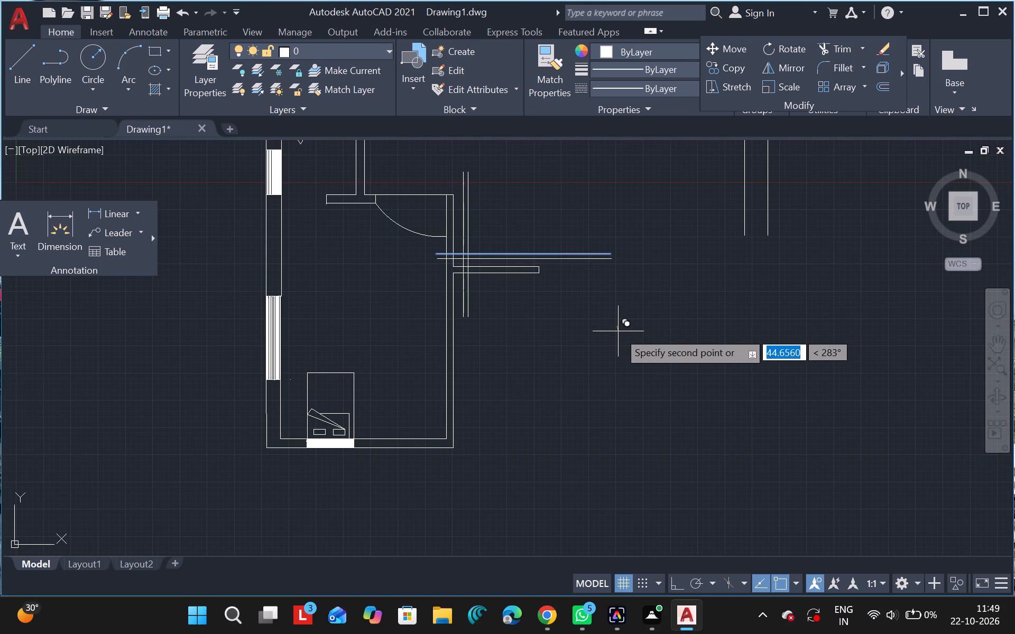
Draw a vertical line about 1390 units long east of the paired vertical lines, crossing the wall stub and both long horizontal lines.
key("Escape")
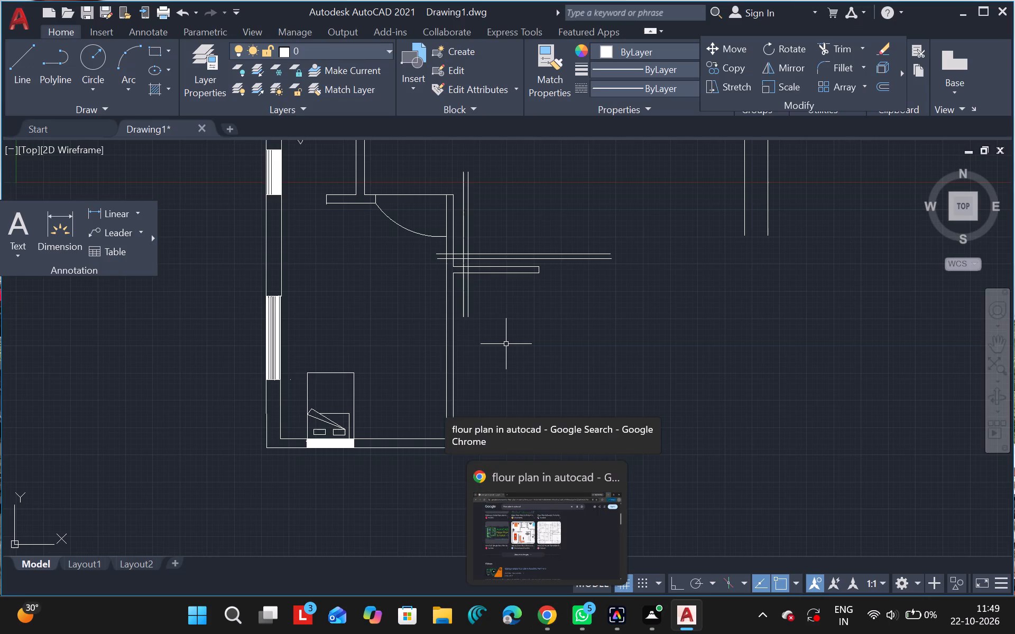
left_click(16, 52)
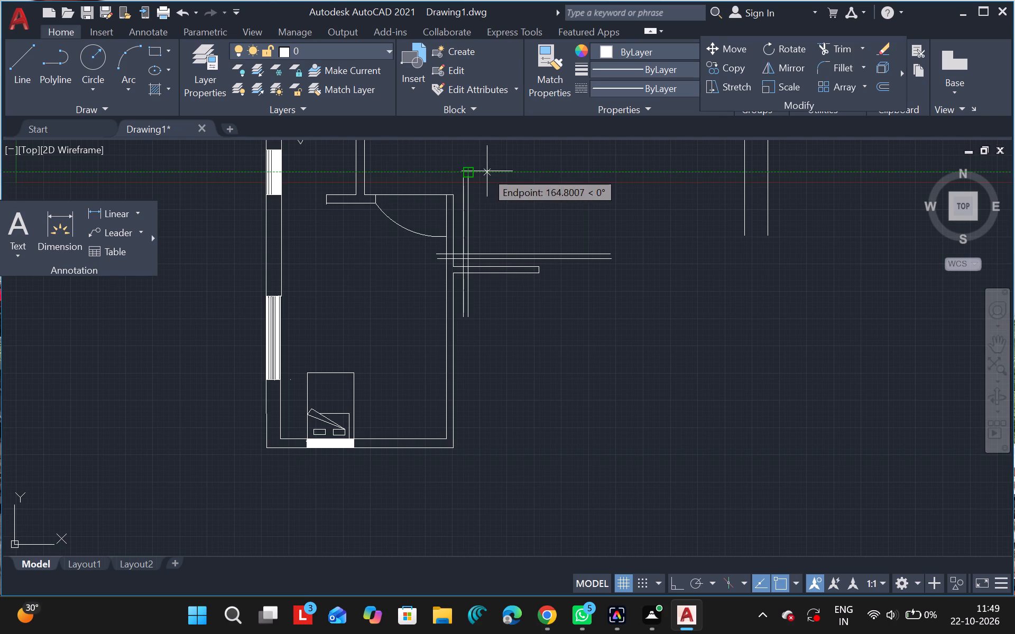
left_click_drag(500, 171, 502, 309)
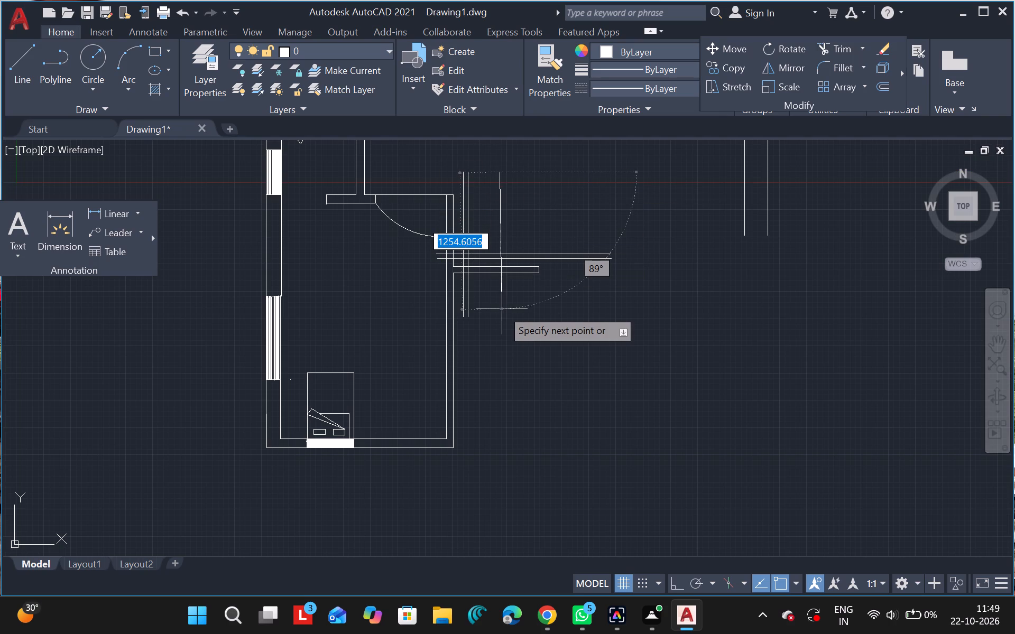
left_click_drag(502, 309, 501, 320)
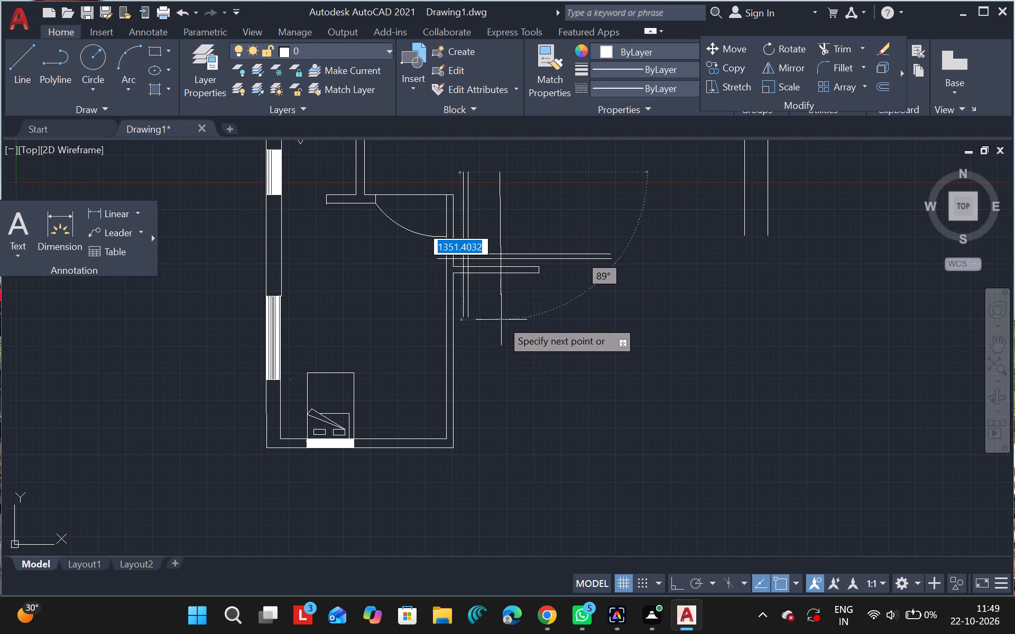
left_click_drag(501, 320, 499, 322)
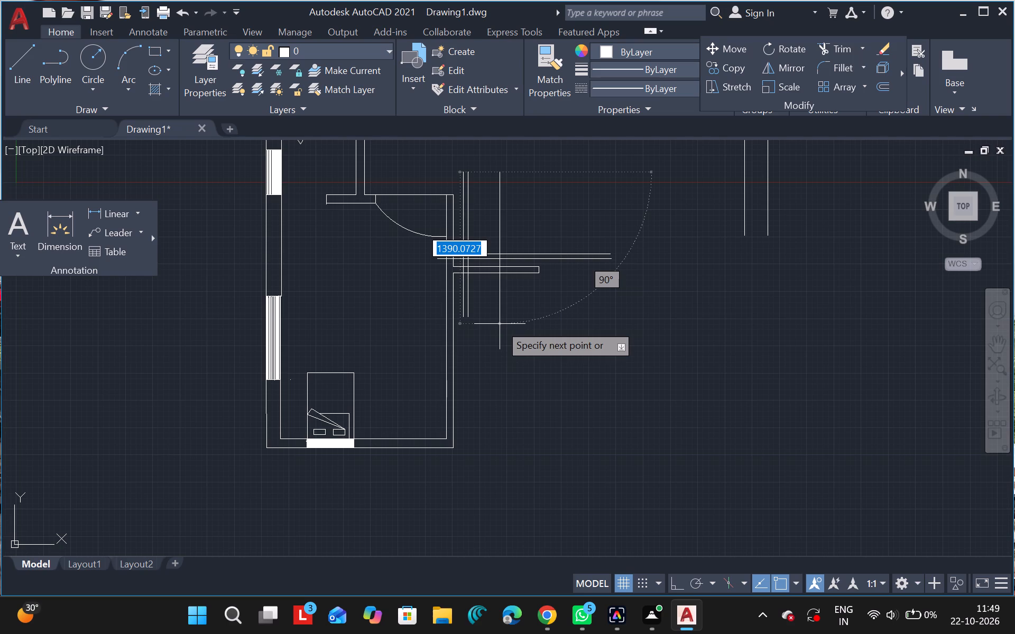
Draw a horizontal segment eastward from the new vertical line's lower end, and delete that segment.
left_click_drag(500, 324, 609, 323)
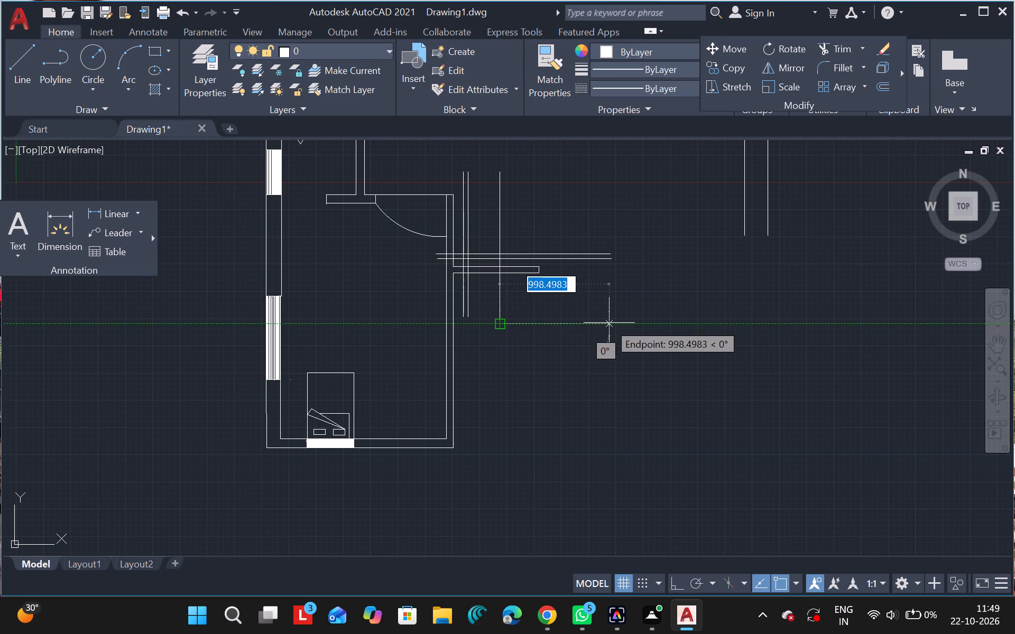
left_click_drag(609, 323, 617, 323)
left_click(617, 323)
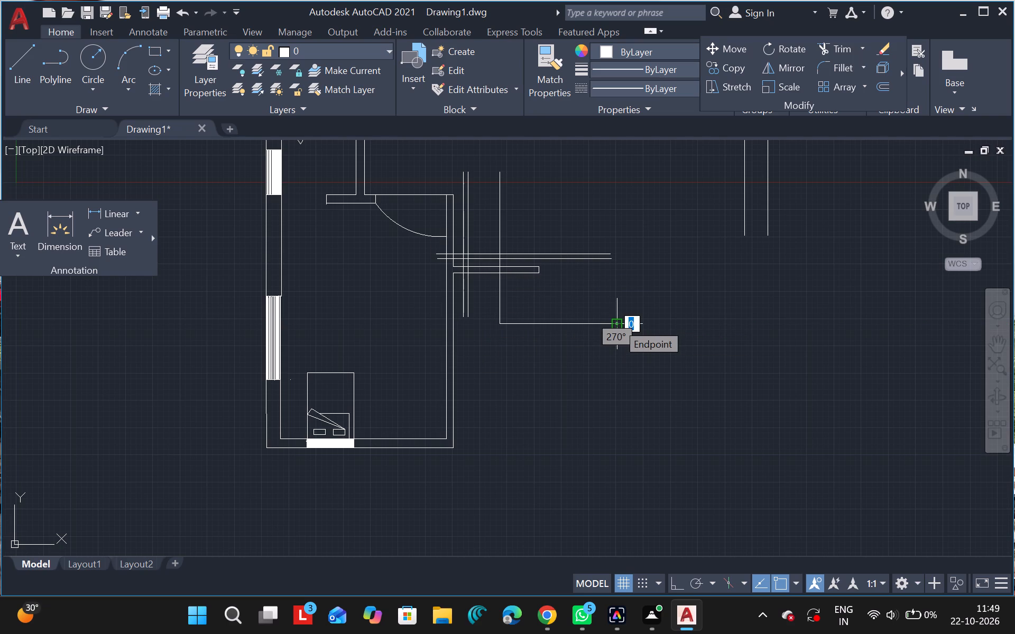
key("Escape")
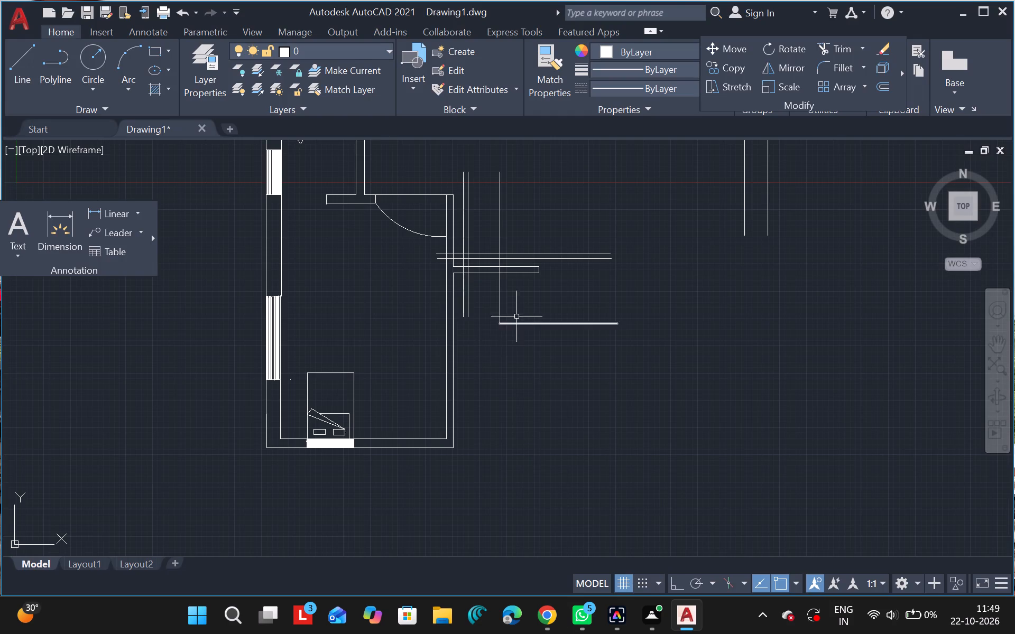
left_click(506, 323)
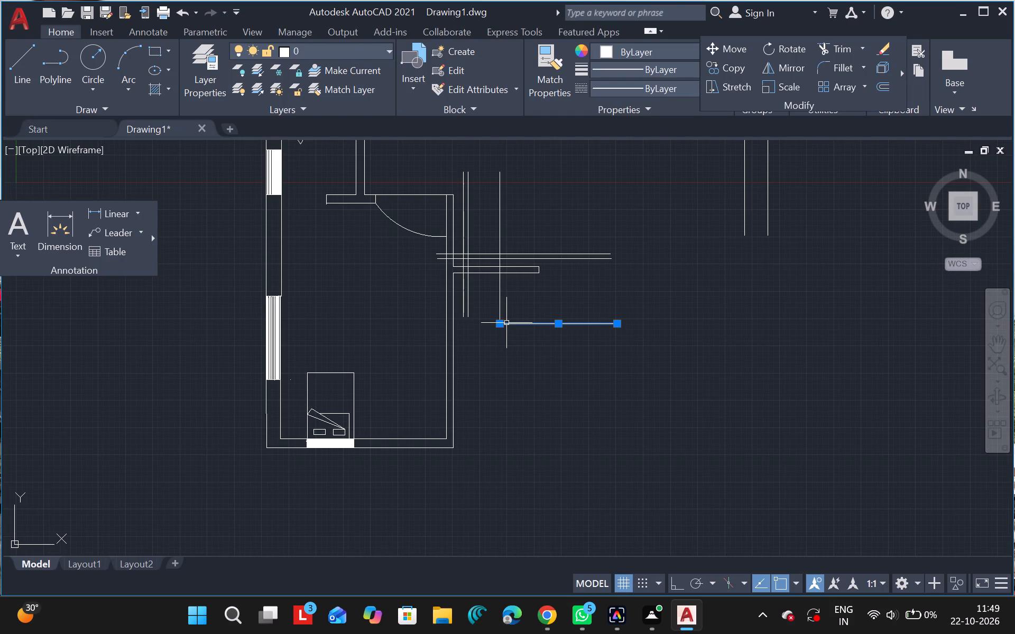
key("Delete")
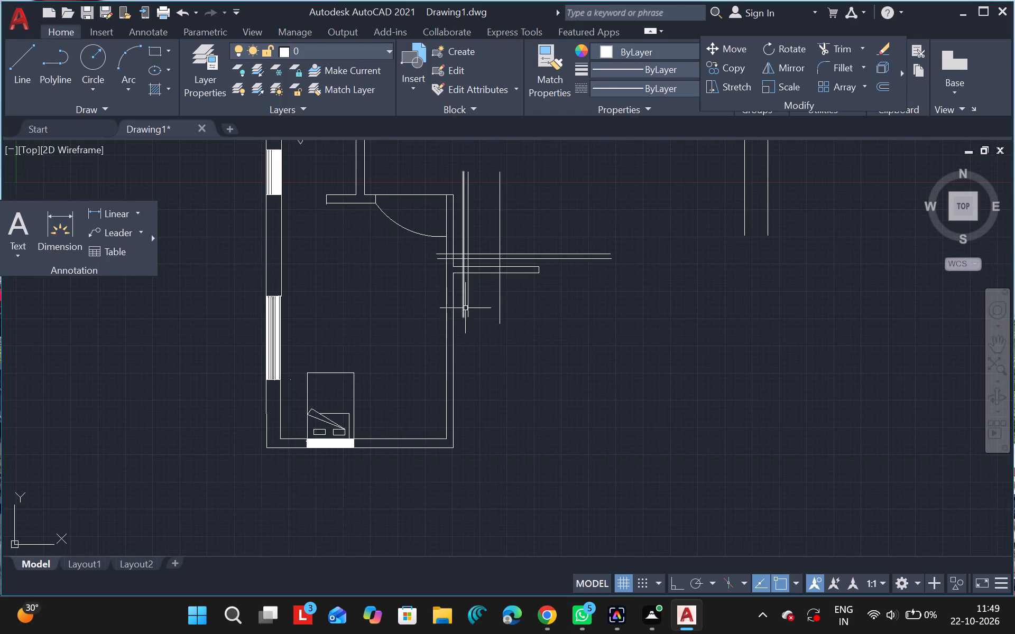
Draw a horizontal line from the paired vertical lines' lower end eastward, extending well past the single vertical line.
left_click(21, 62)
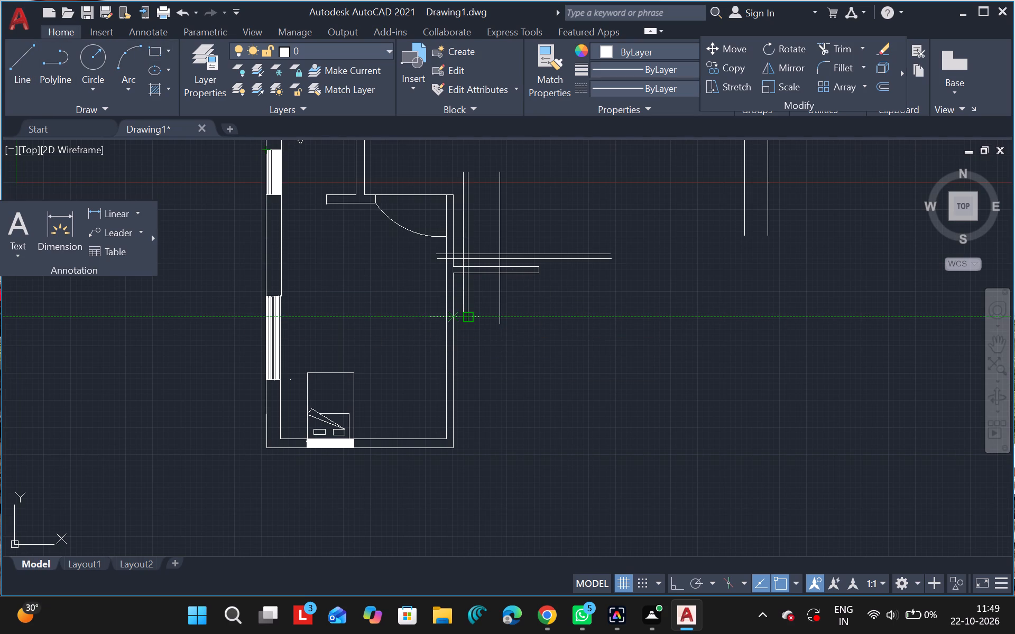
left_click_drag(465, 313, 599, 310)
left_click(599, 310)
key("Escape")
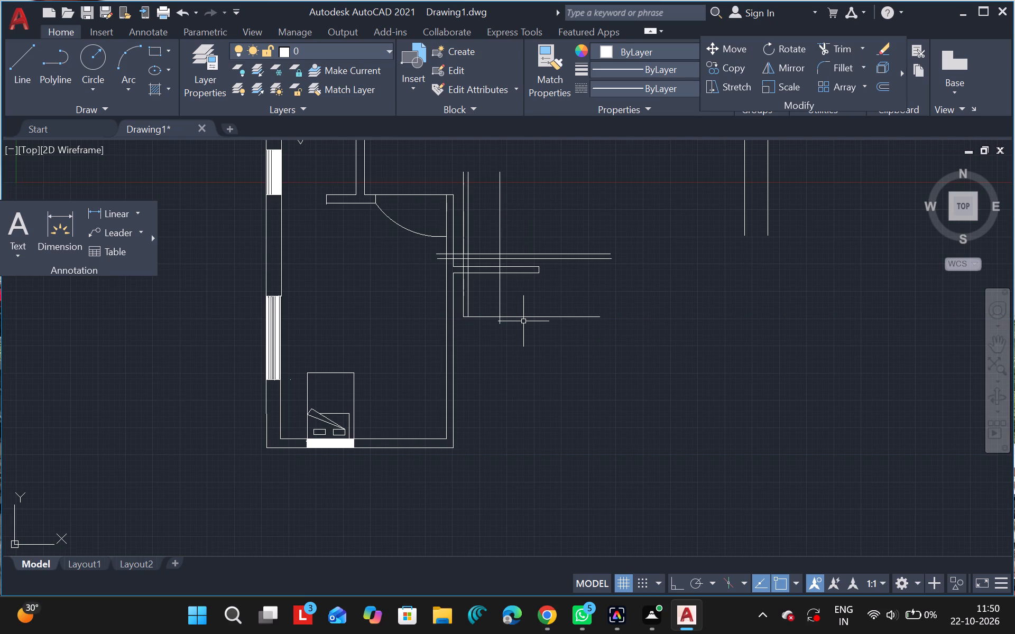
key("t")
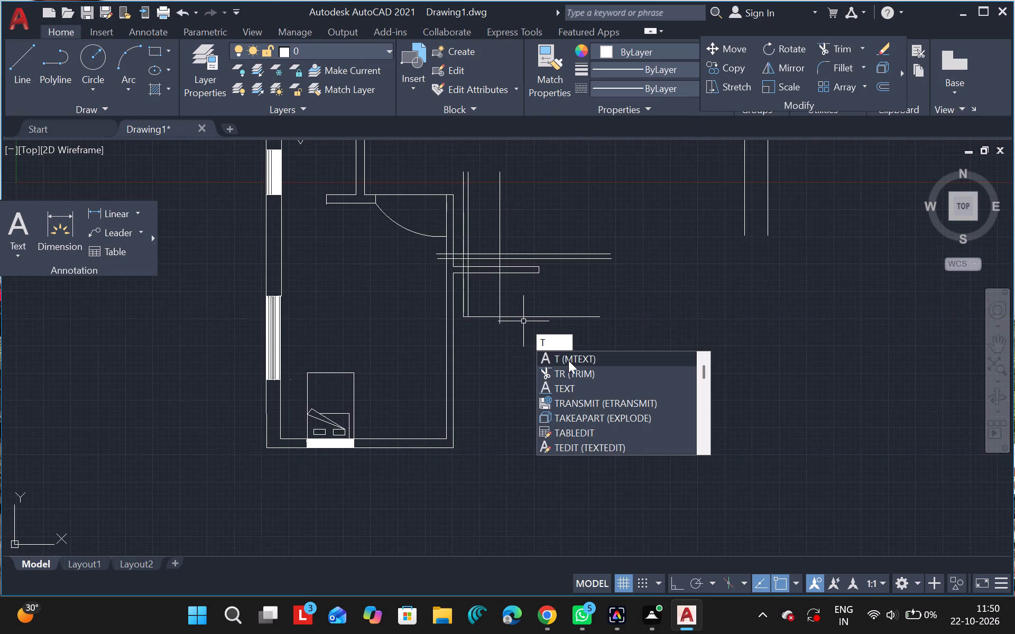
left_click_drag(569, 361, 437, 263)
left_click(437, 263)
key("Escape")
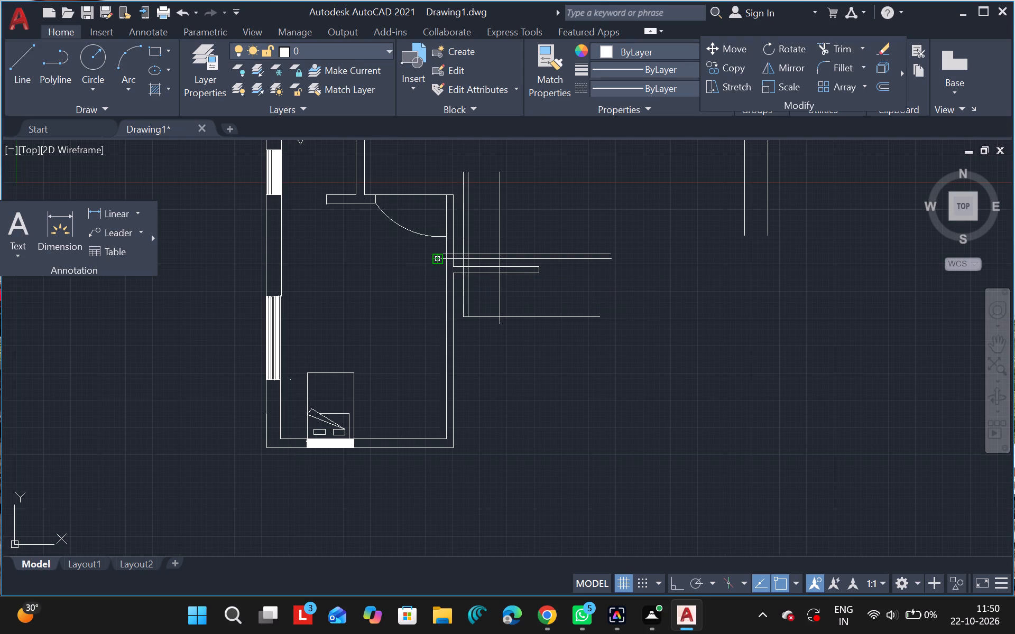
Trim the west ends of both long horizontal lines back to the paired vertical lines beside the bedroom's east wall.
type("tr")
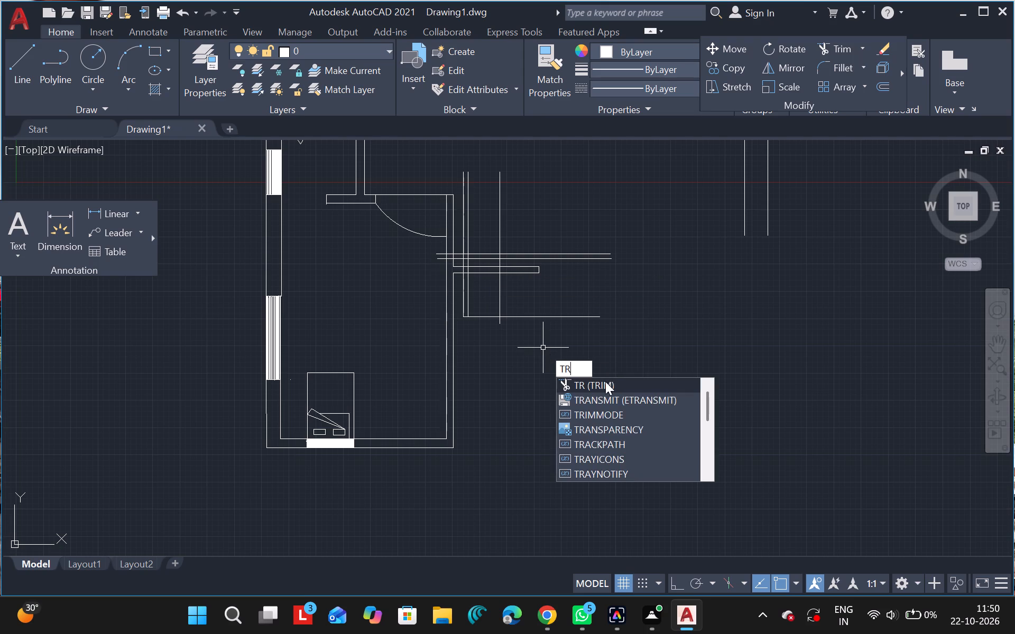
left_click(605, 381)
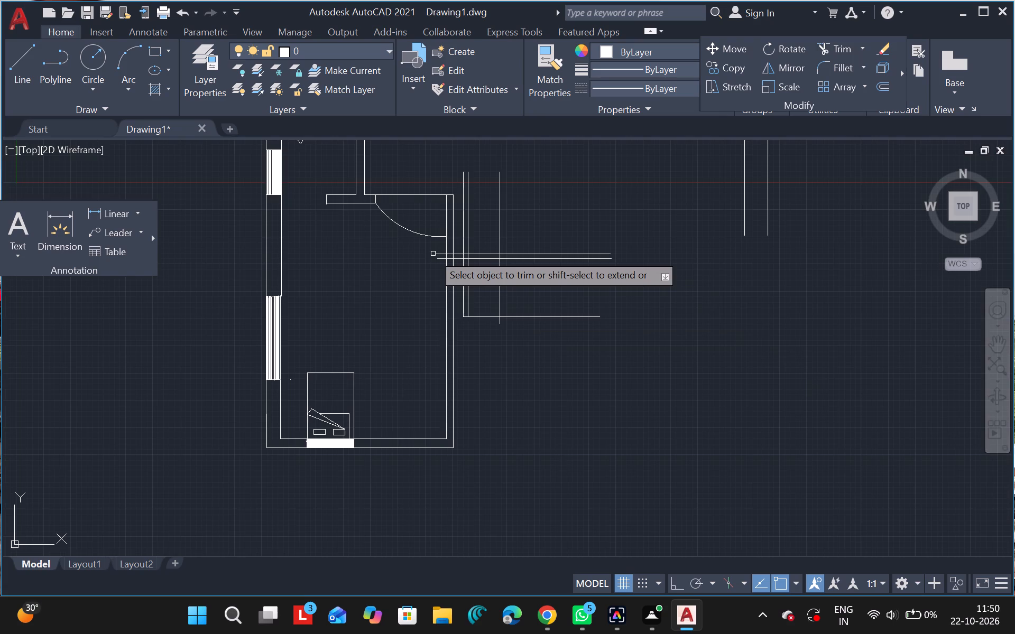
scroll(433, 254, "up", 4, "ctrl")
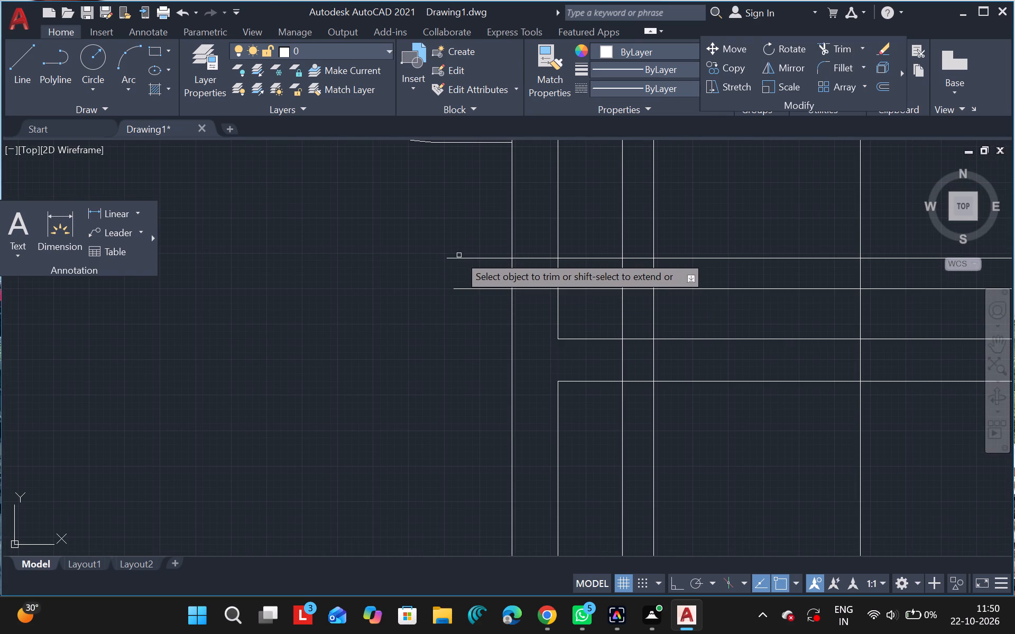
left_click(459, 255)
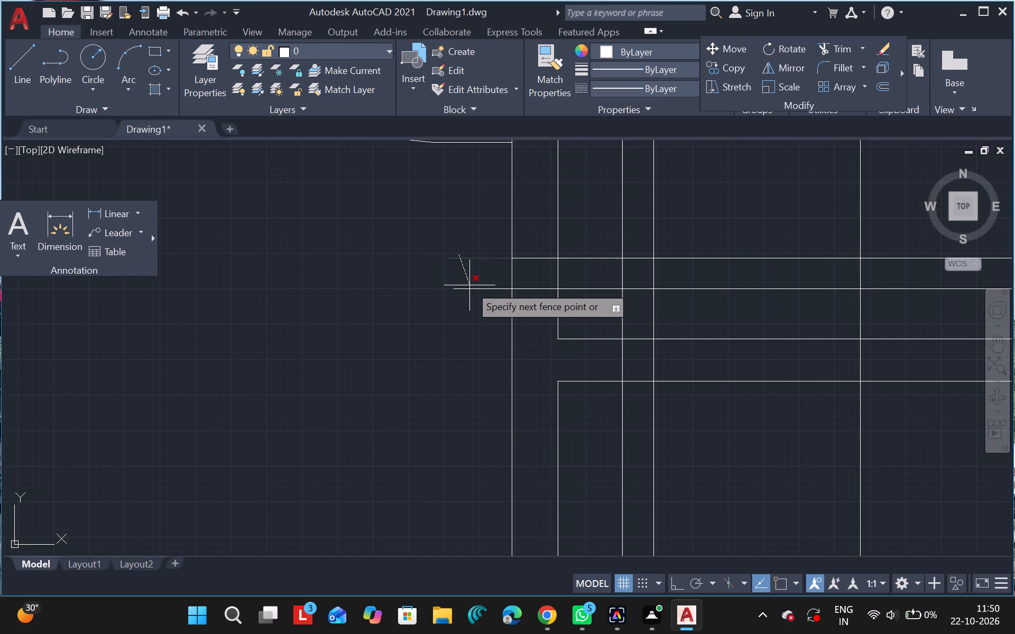
left_click(469, 285)
left_click_drag(476, 290, 567, 341)
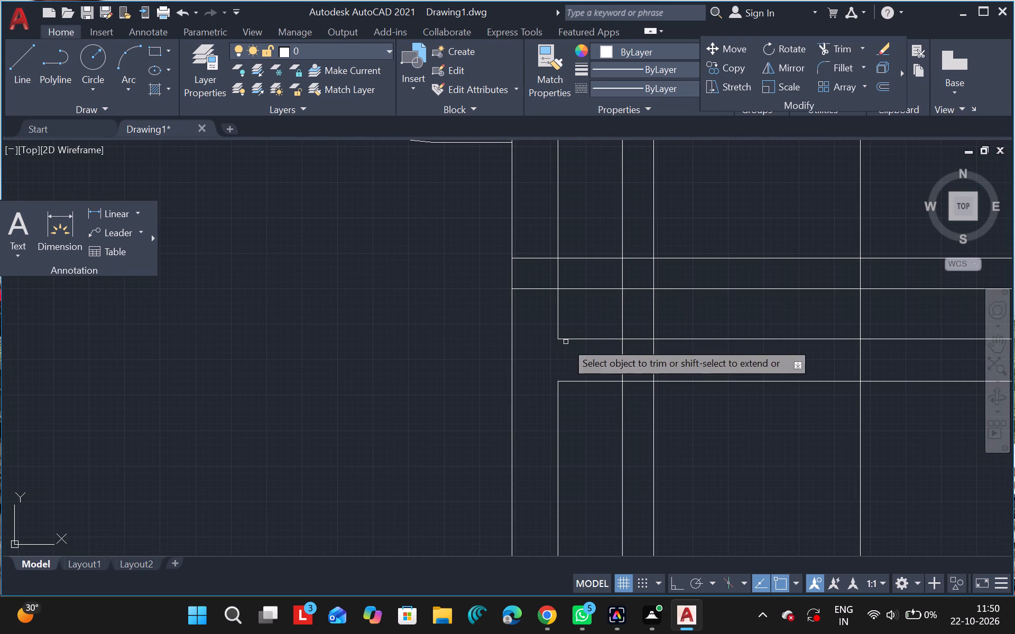
left_click_drag(567, 341, 541, 287)
left_click_drag(541, 287, 541, 259)
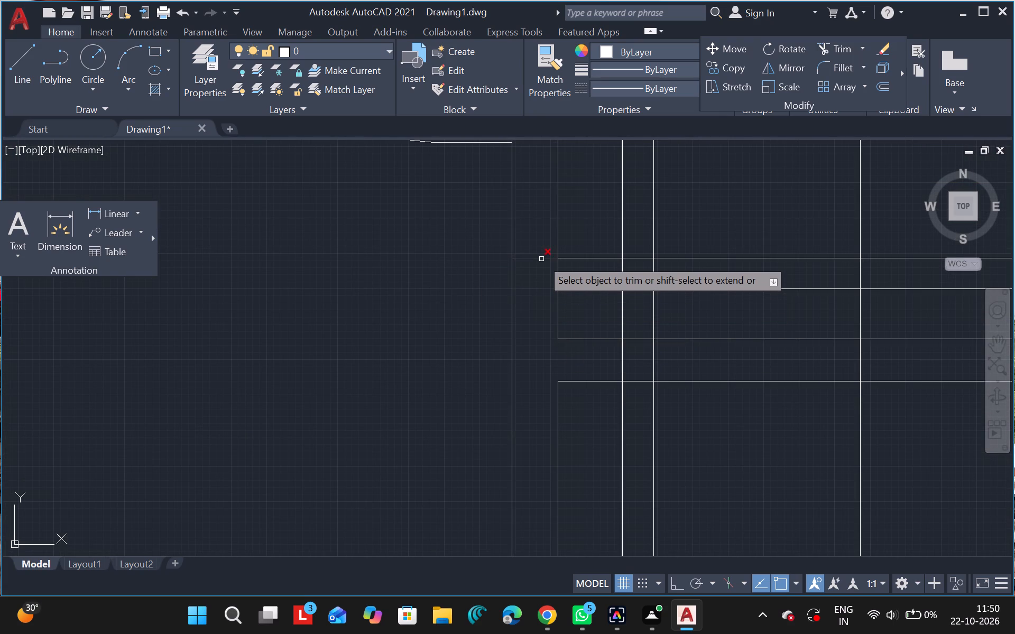
left_click(541, 259)
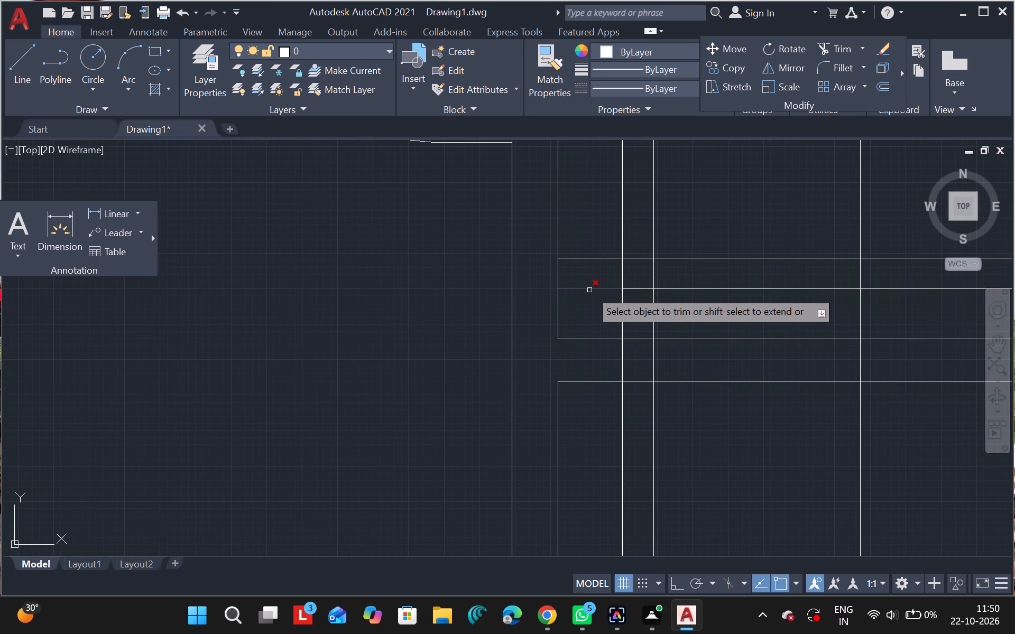
left_click_drag(589, 290, 590, 258)
left_click(590, 258)
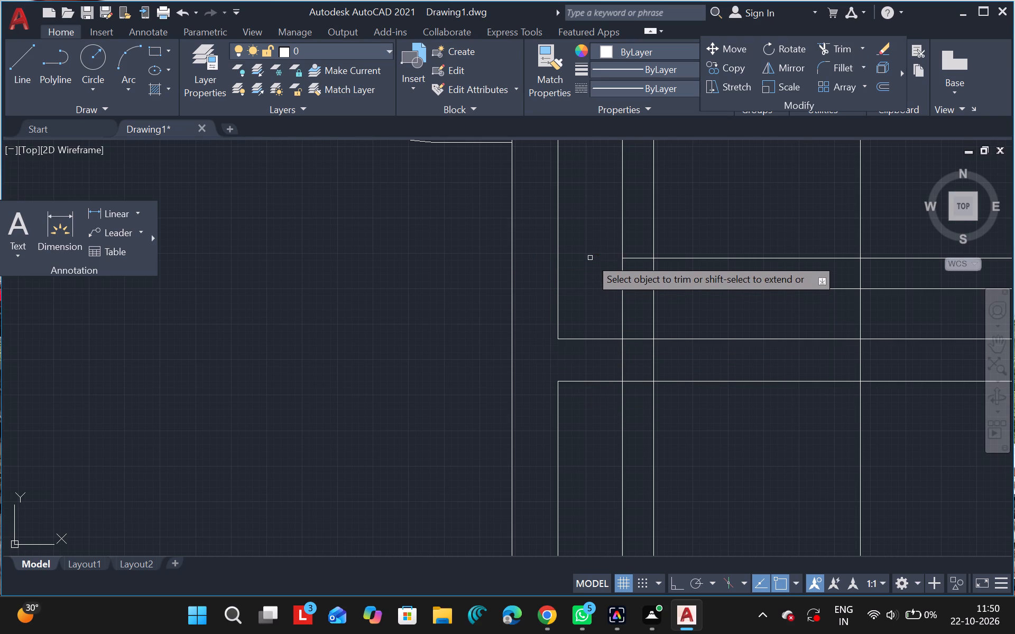
Trim away every part of the single vertical line south of the northern long horizontal line.
scroll(590, 258, "down", 2, "ctrl")
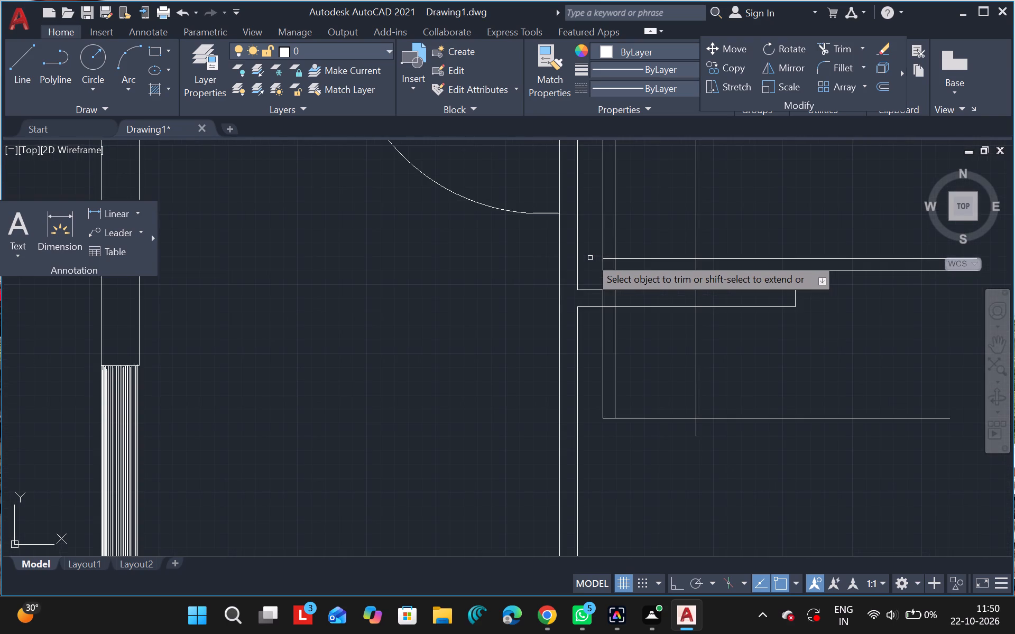
scroll(590, 258, "down", 1, "ctrl")
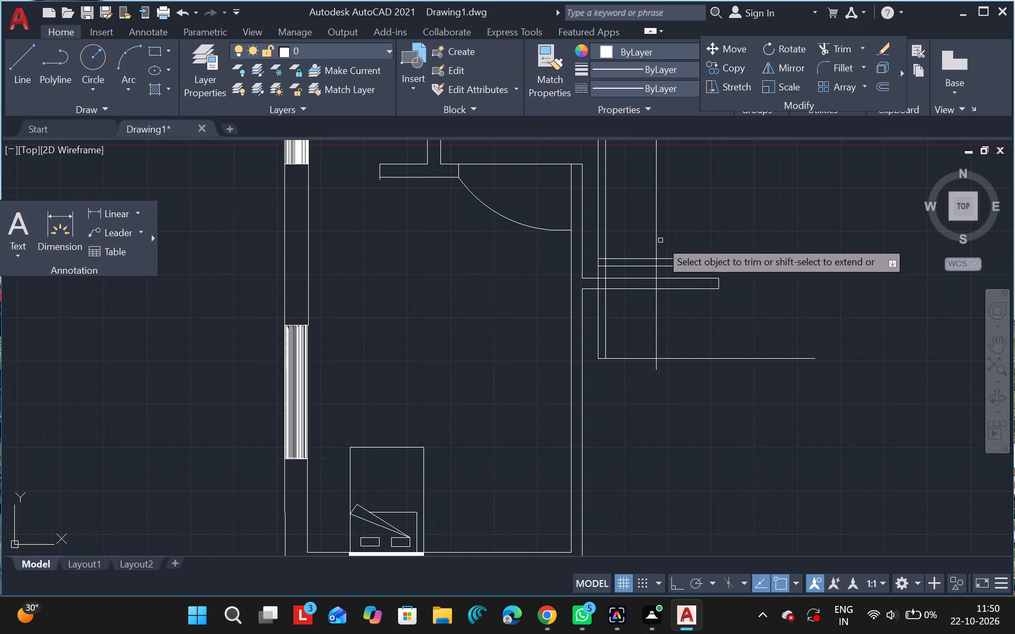
left_click(658, 262)
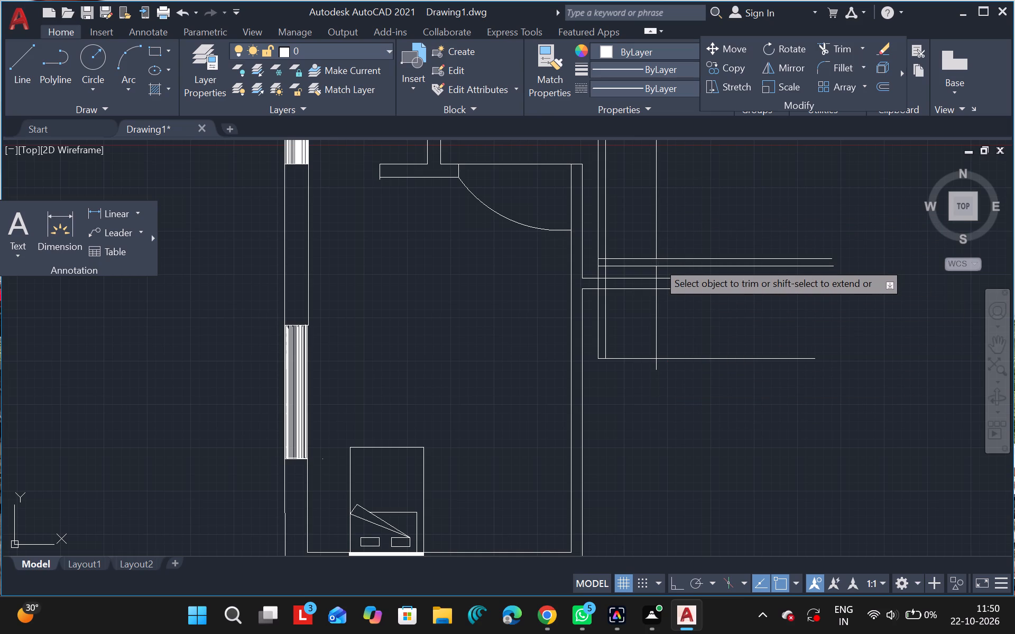
scroll(659, 262, "up", 2, "ctrl")
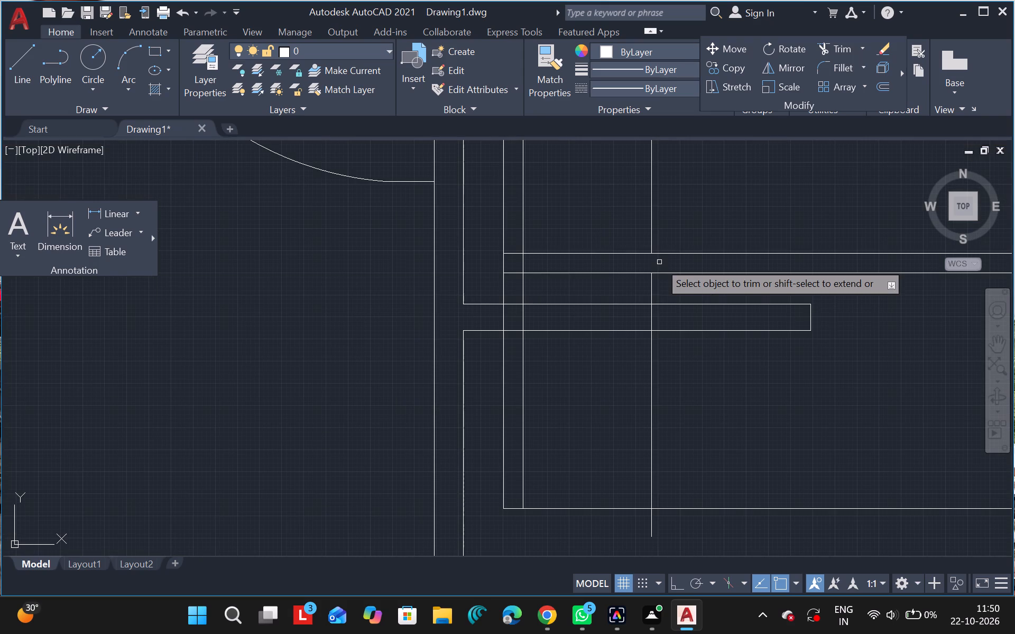
left_click(651, 299)
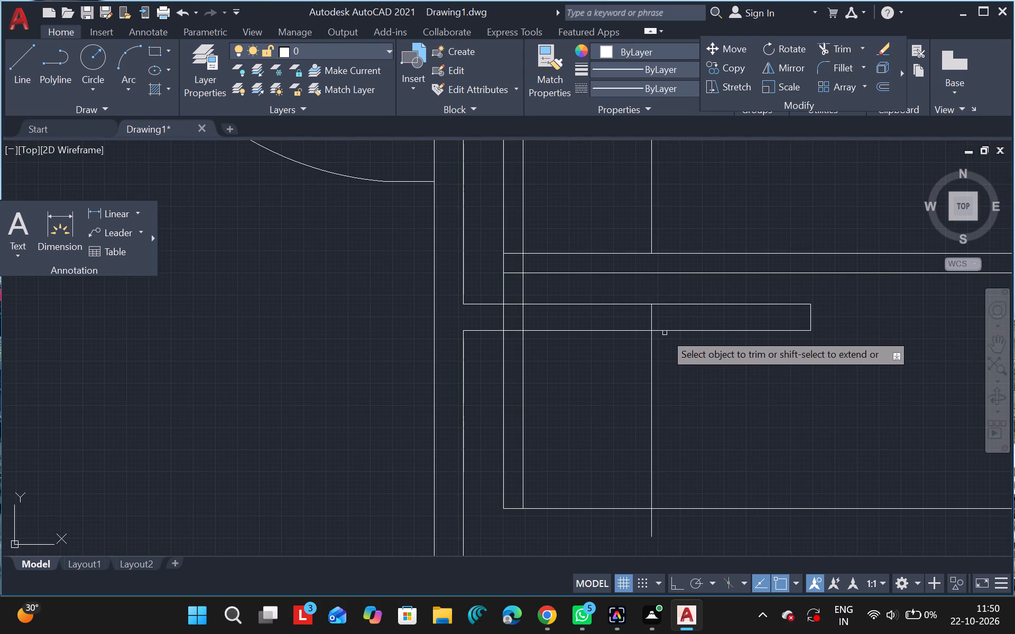
left_click(651, 316)
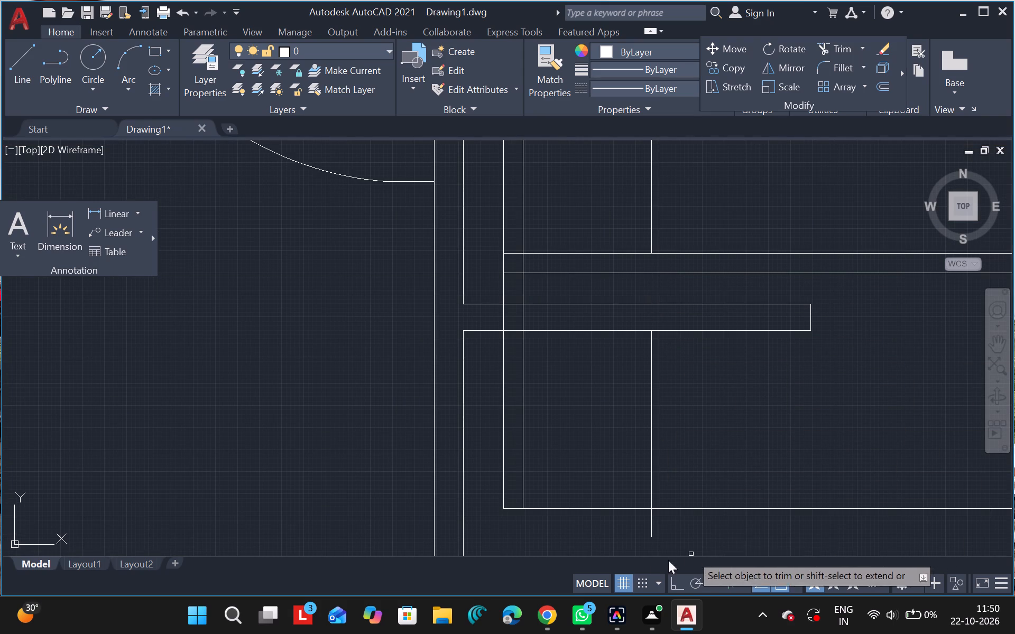
left_click(649, 529)
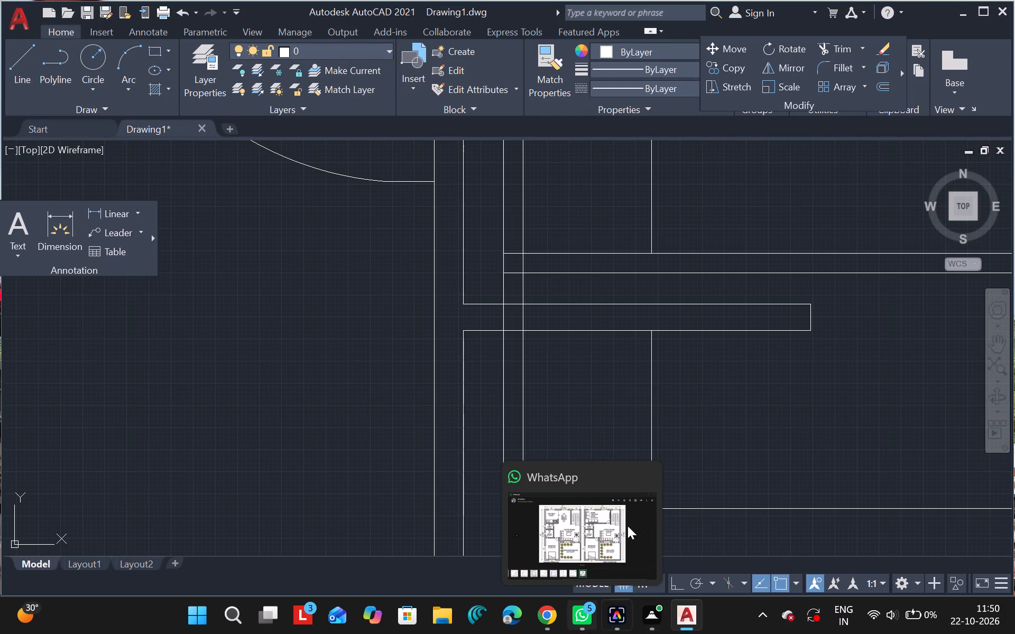
left_click(651, 423)
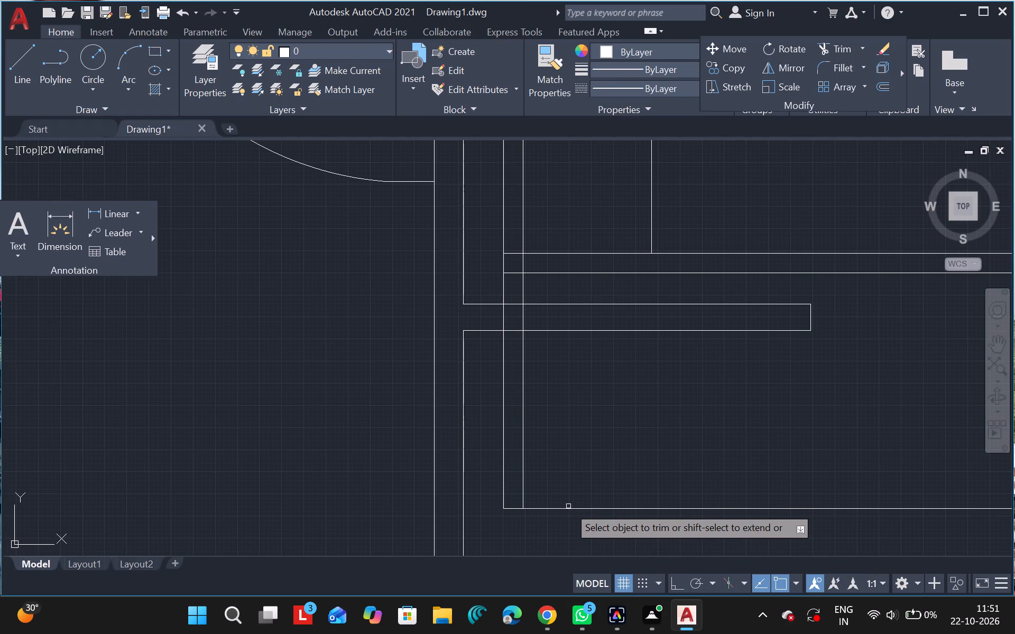
Trim the lowest horizontal line east of the paired vertical lines so it only closes their lower ends.
left_click_drag(568, 509, 610, 446)
scroll(610, 446, "down", 1, "ctrl")
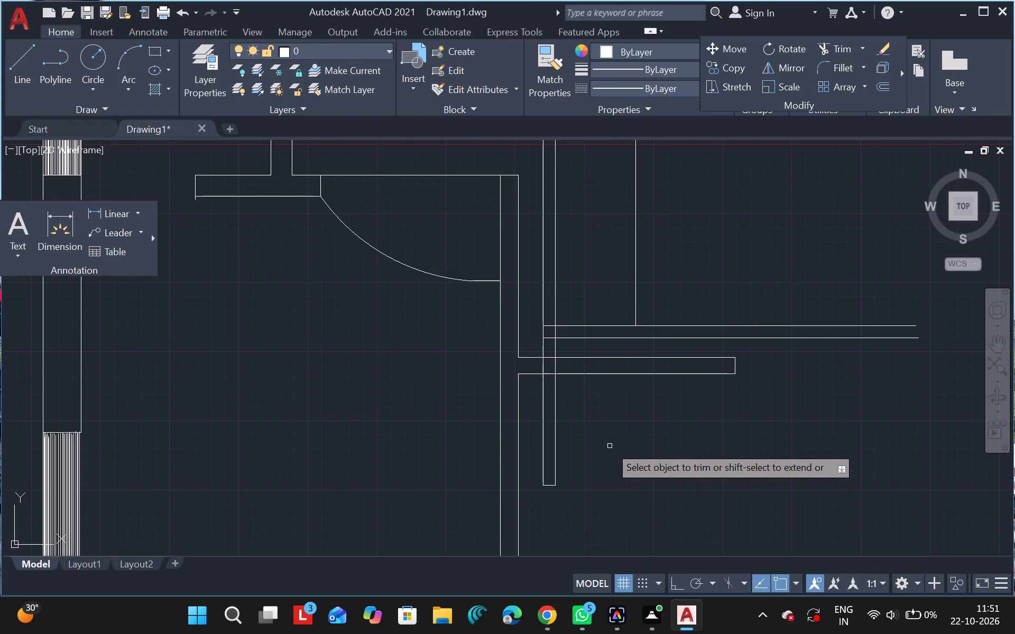
scroll(610, 446, "down", 1, "ctrl")
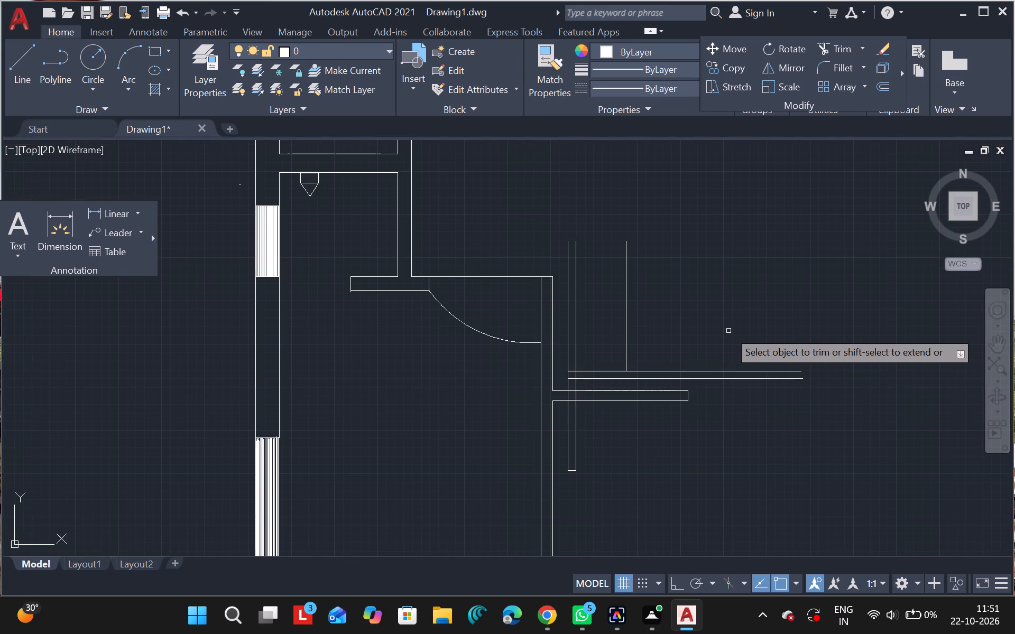
key("Escape")
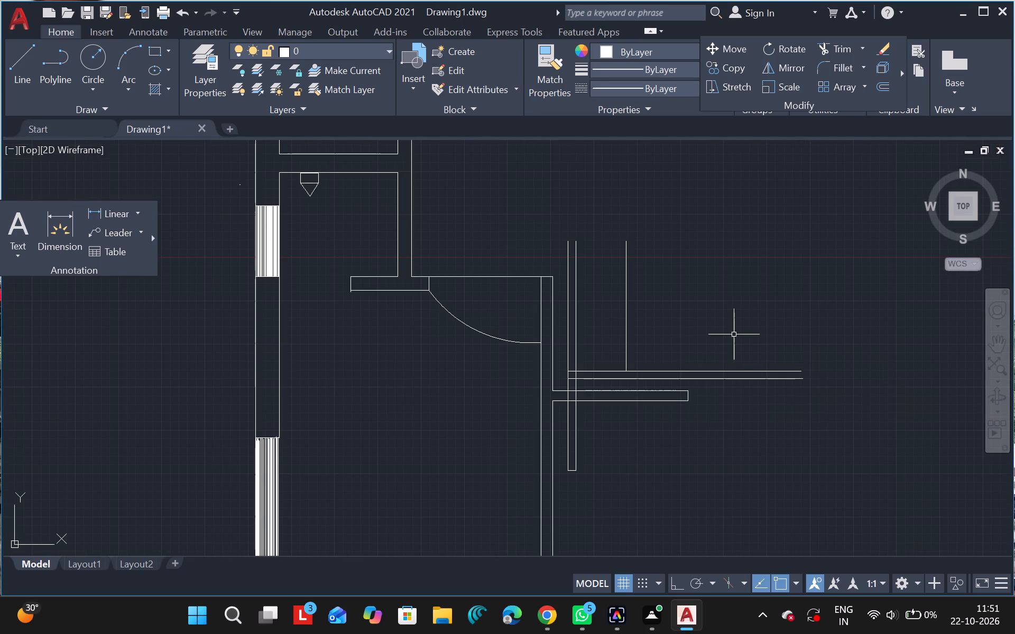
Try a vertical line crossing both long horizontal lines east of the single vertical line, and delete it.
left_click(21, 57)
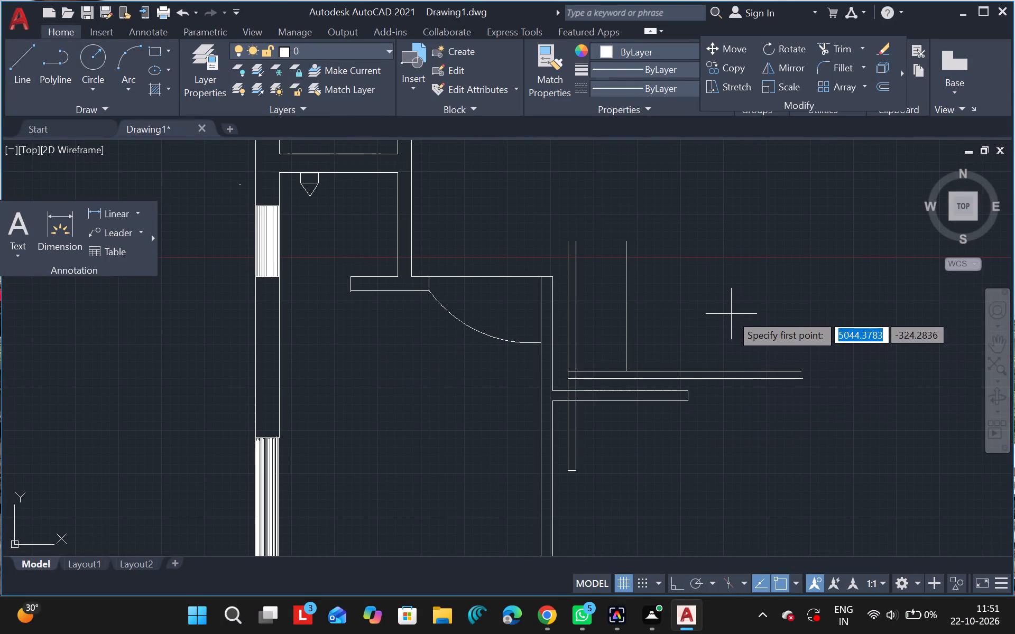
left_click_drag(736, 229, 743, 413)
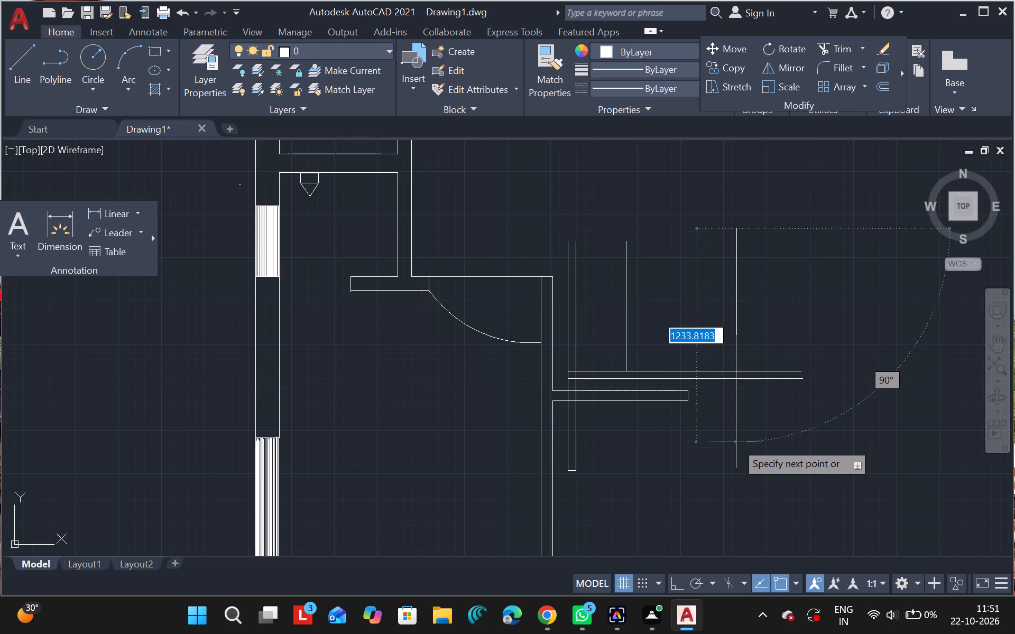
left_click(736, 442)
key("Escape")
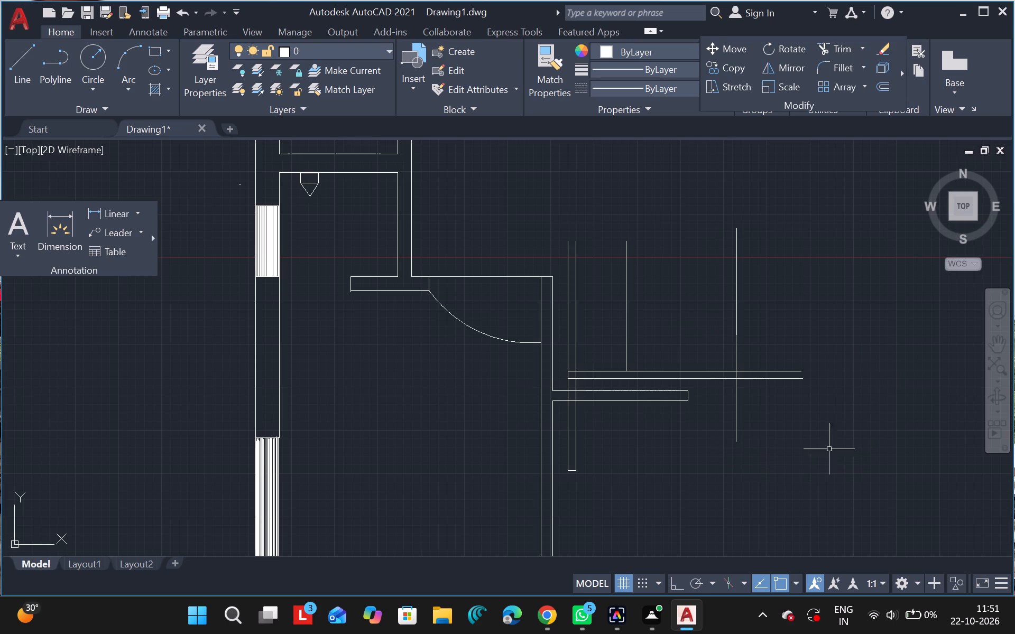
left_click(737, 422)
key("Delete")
Draw a vertical line about 1649 units long across both long horizontal lines, east of the short boxed wall end.
left_click(19, 56)
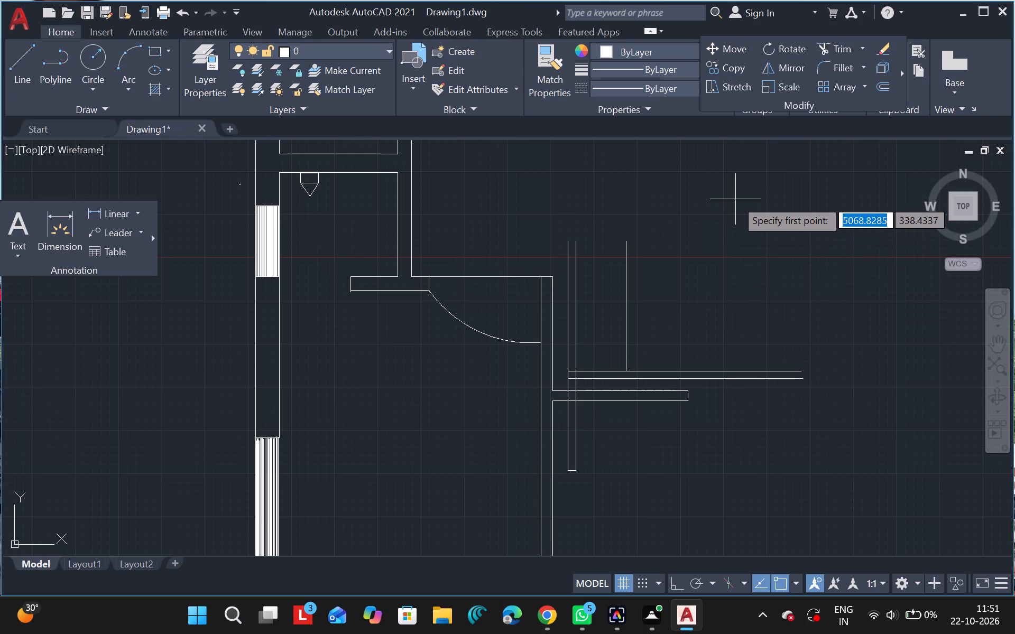
left_click_drag(735, 199, 733, 475)
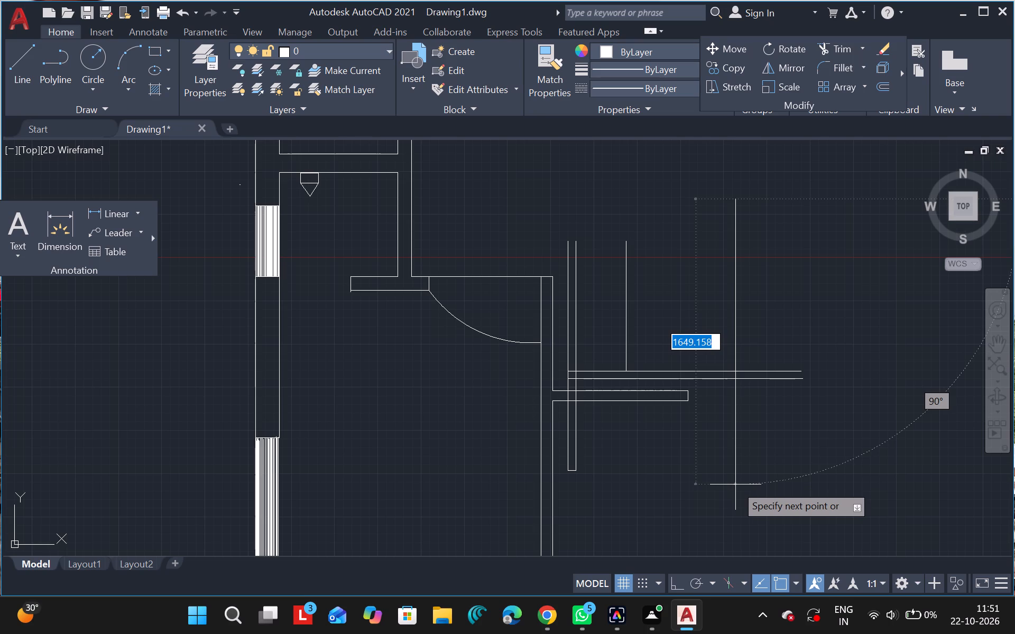
left_click(735, 484)
key("Escape")
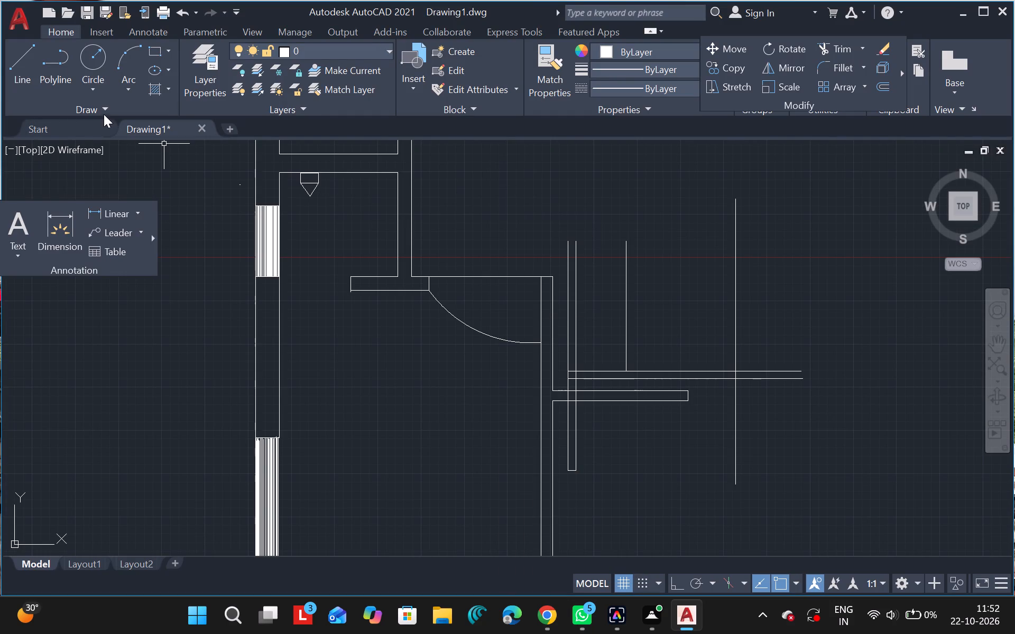
Draw a horizontal line from the upper end of the eastern paired vertical line to the new long vertical line.
left_click(19, 53)
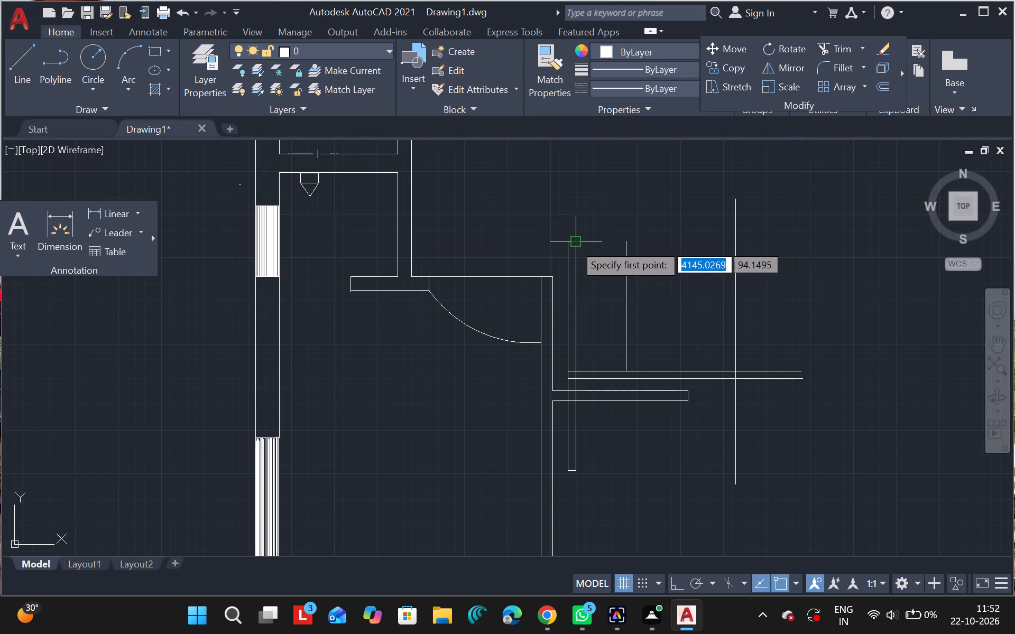
left_click_drag(574, 244, 739, 246)
left_click(739, 246)
key("Escape")
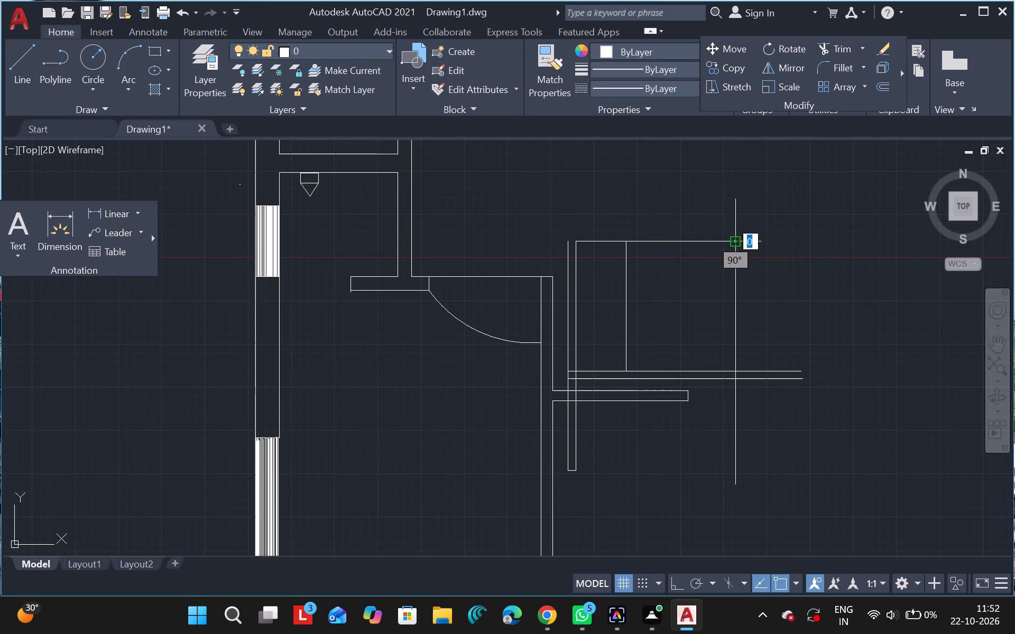
Copy the new top horizontal line southward, about a third of the way to the long horizontal lines.
left_click(603, 240)
type("co")
left_click(647, 276)
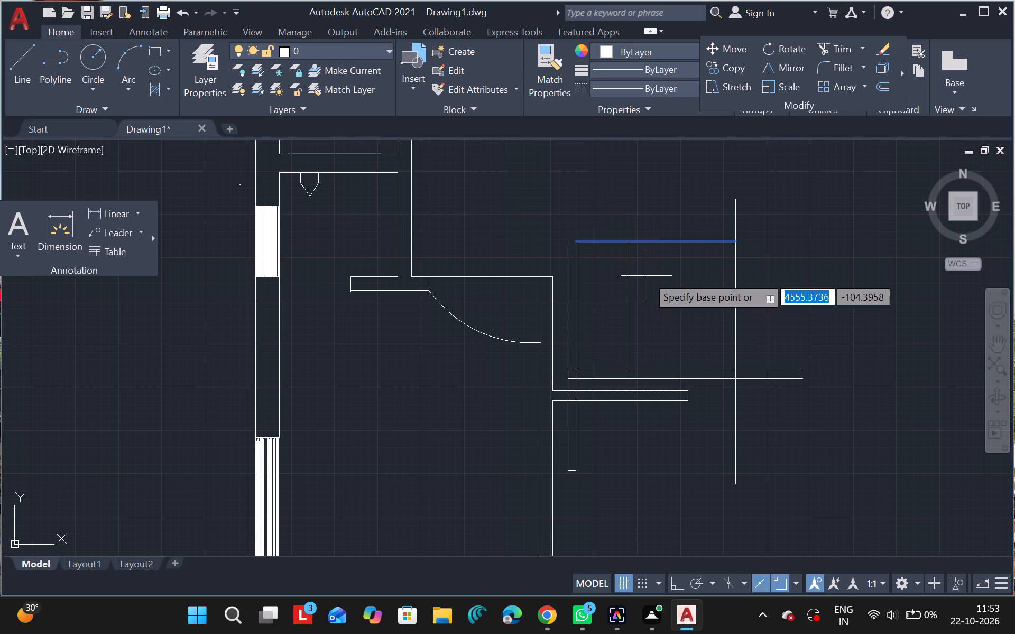
left_click_drag(724, 476, 739, 541)
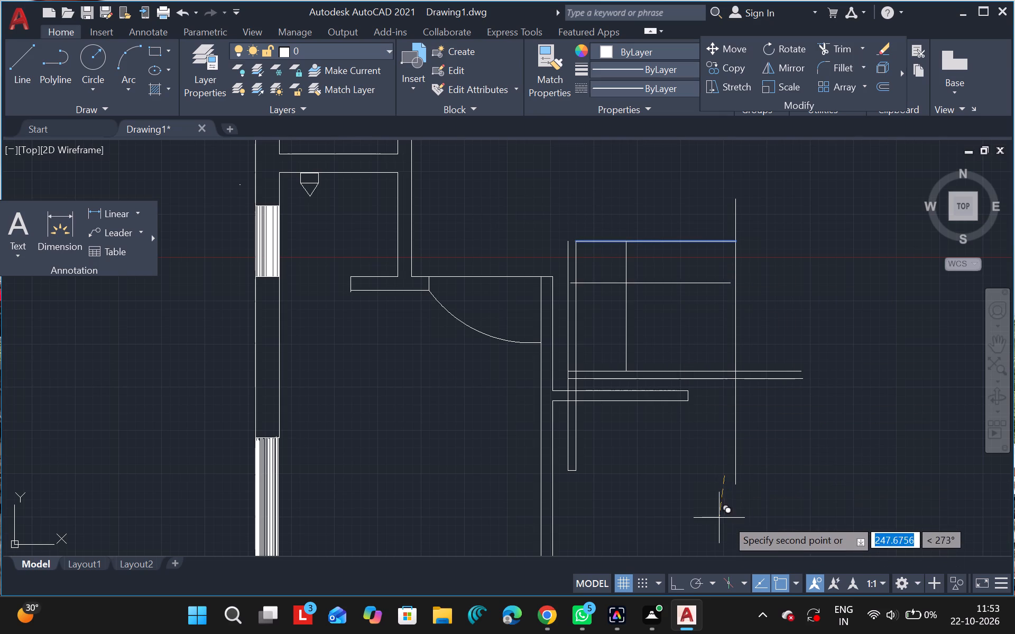
left_click_drag(725, 523, 731, 540)
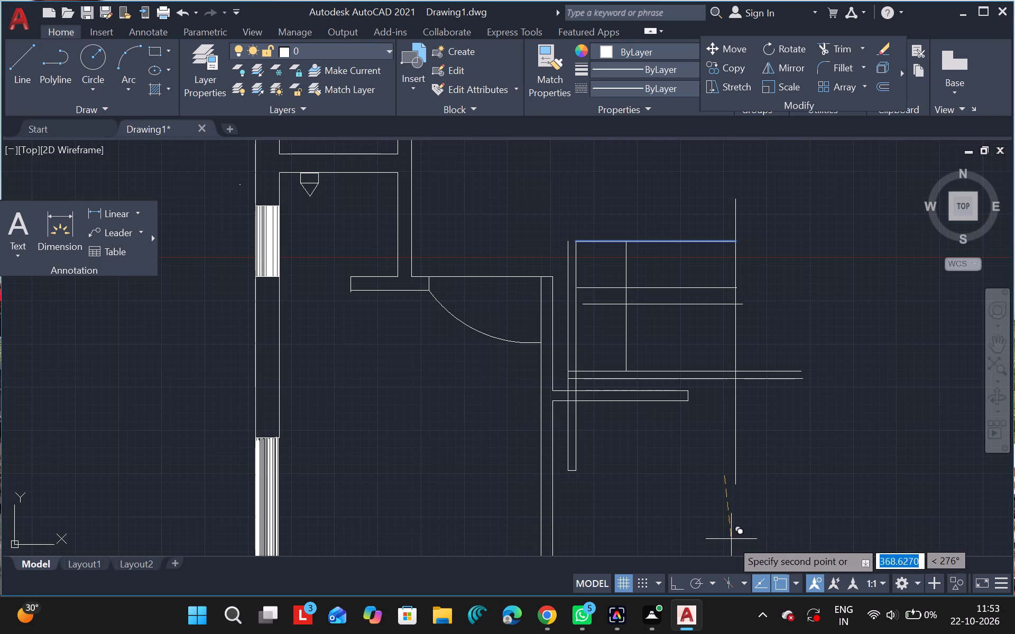
left_click_drag(731, 540, 726, 568)
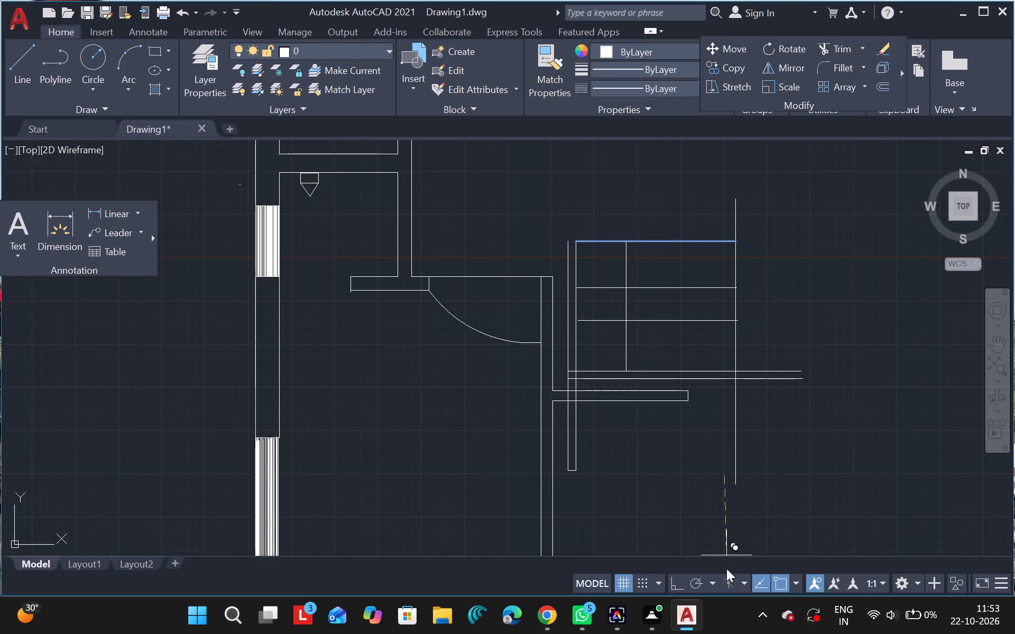
left_click_drag(726, 568, 726, 577)
left_click(726, 577)
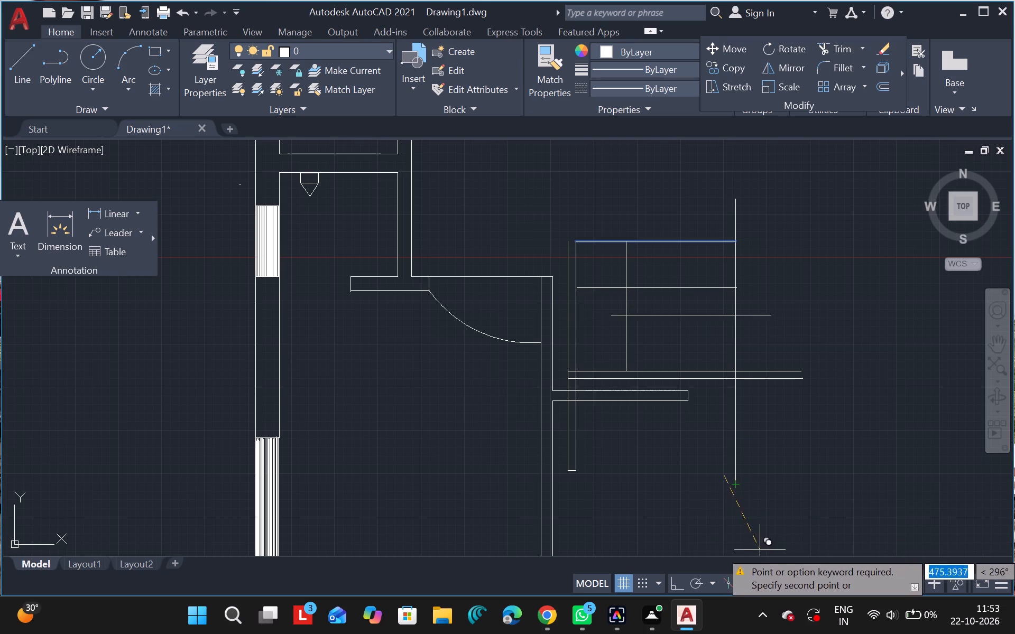
key("Escape")
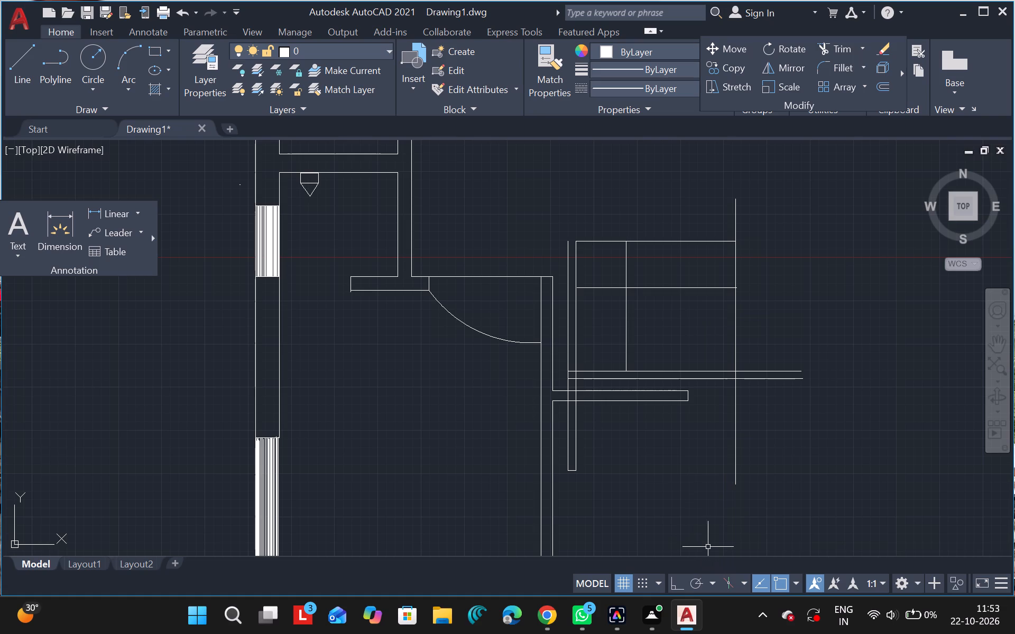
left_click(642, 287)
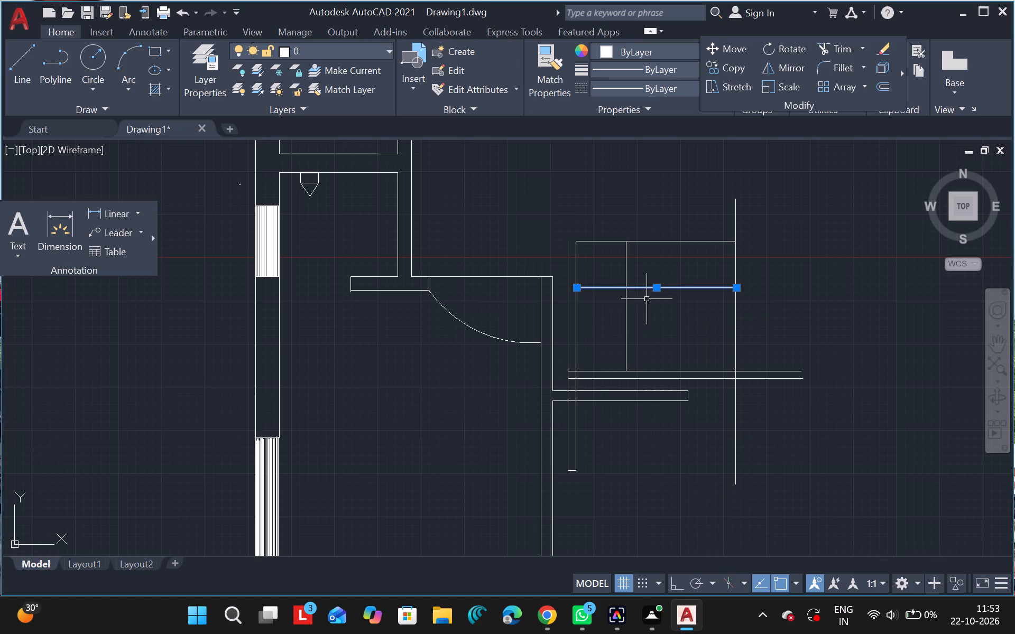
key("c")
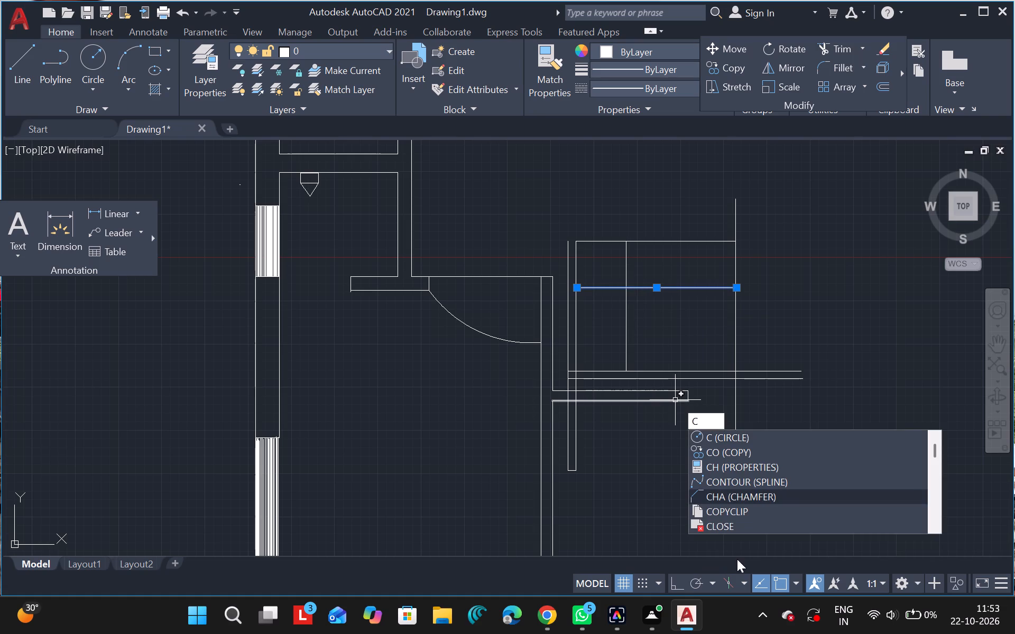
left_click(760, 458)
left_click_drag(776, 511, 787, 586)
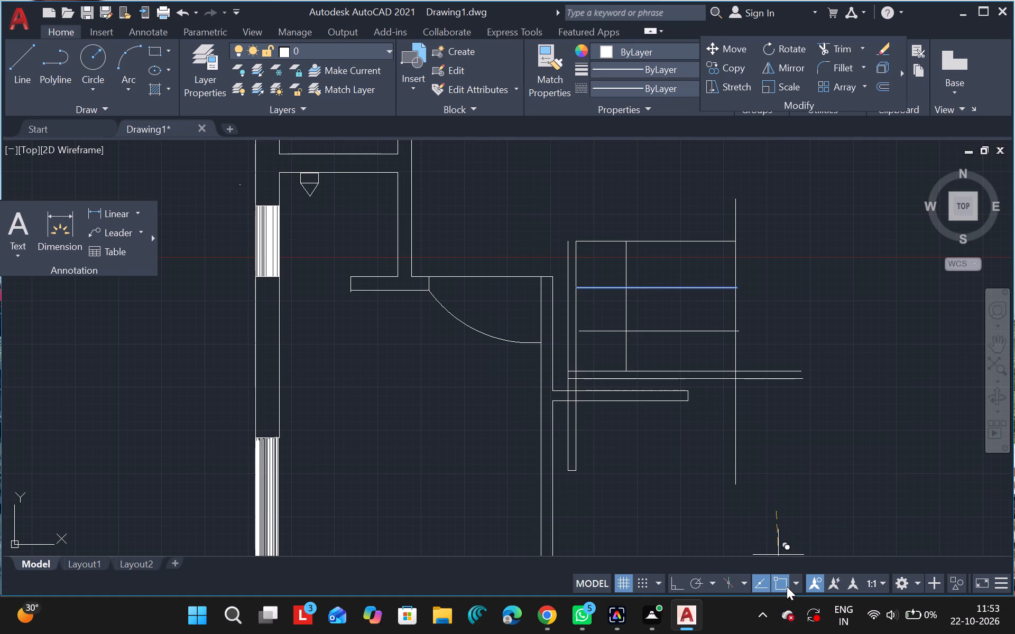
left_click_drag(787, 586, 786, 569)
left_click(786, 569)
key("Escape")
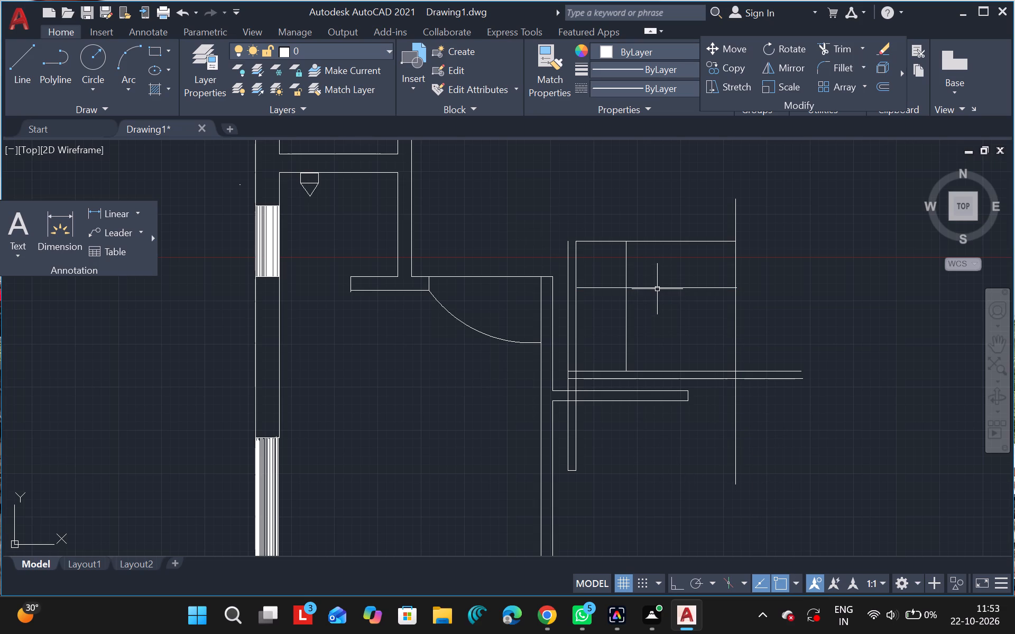
Copy the second horizontal line southward, about midway between it and the northern long horizontal line.
left_click_drag(657, 289, 710, 367)
type("co")
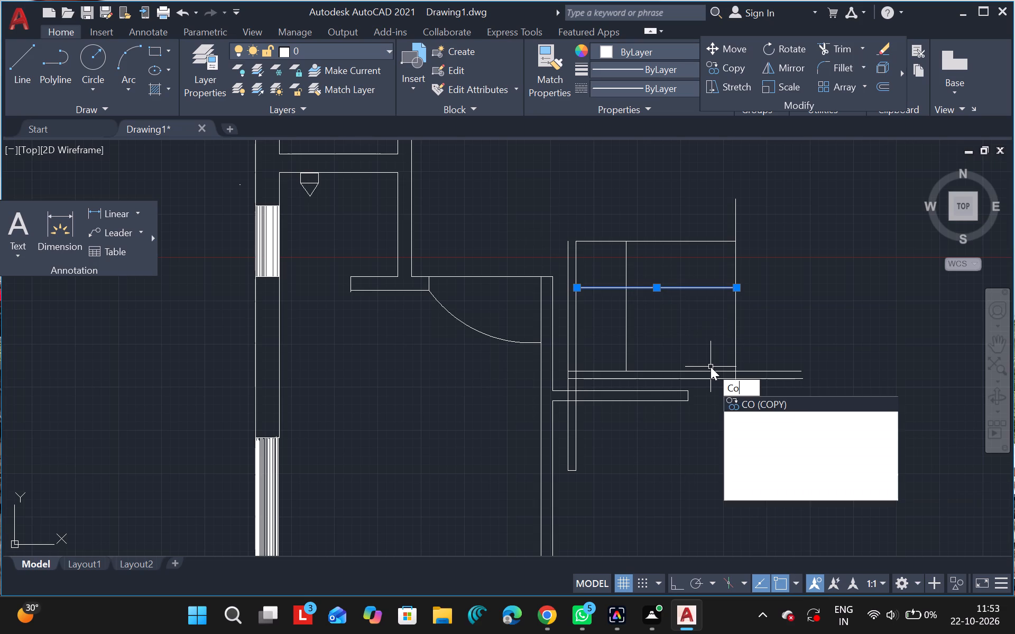
left_click(745, 403)
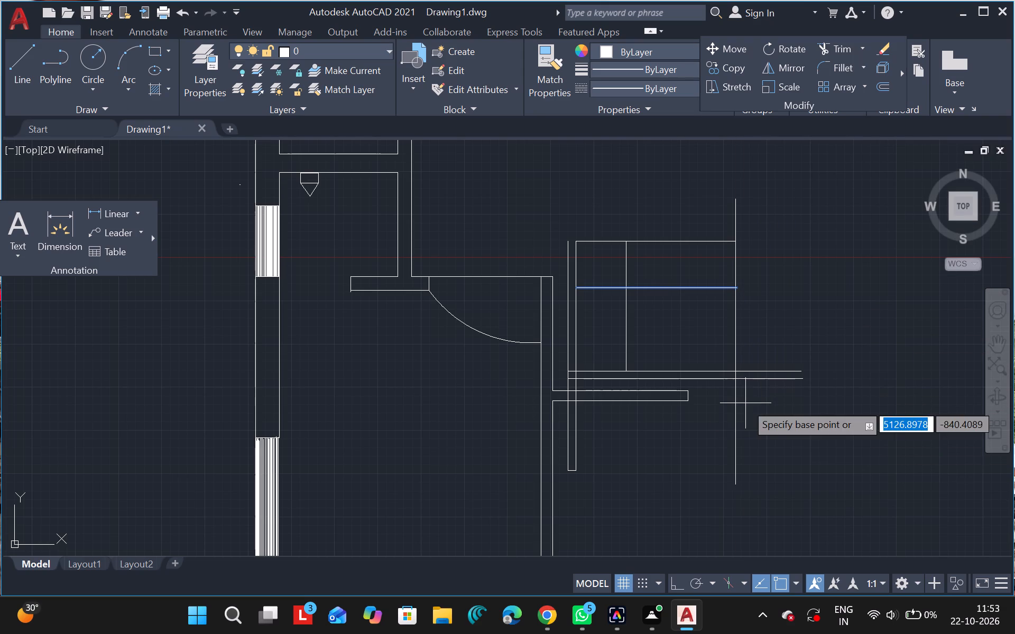
left_click_drag(454, 496, 455, 535)
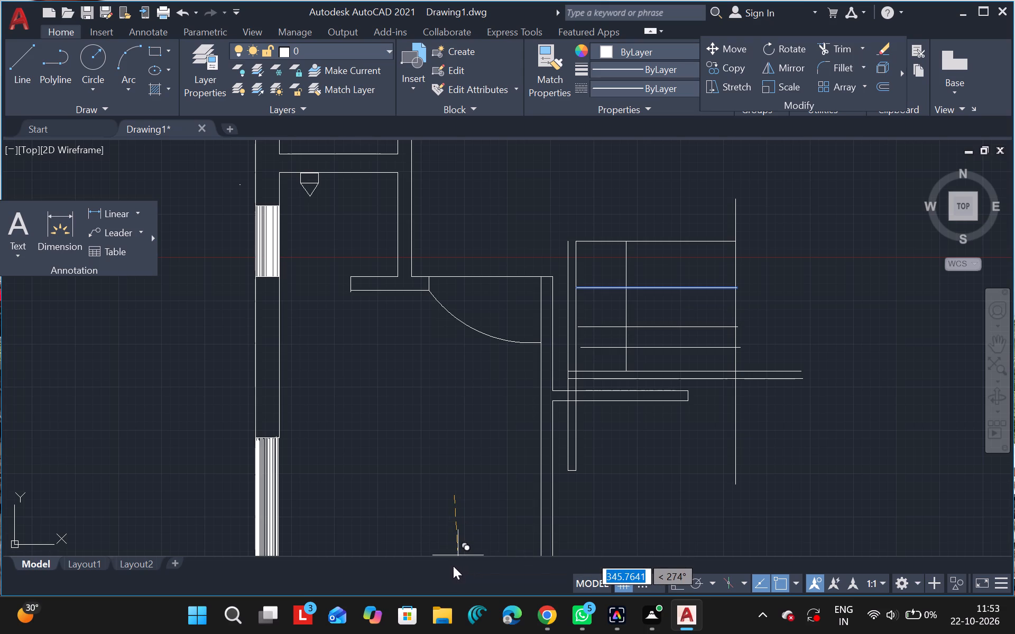
key("Escape")
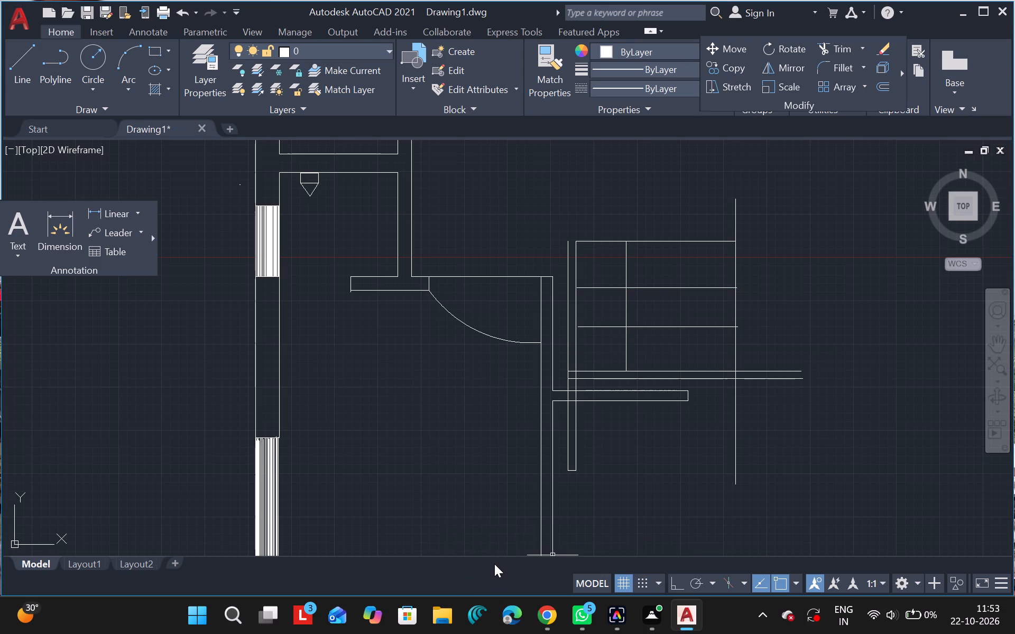